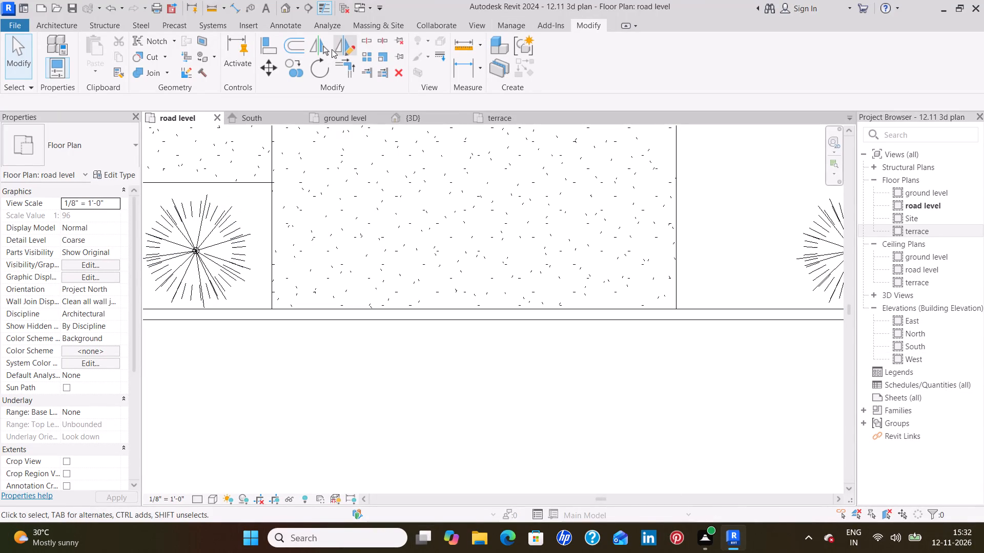
Split the south Generic - 6" boundary wall in line with the west edge of the wide driveway paving.
{"action": "left_click", "coordinate": [367, 37]}
{"action": "scroll", "coordinate": [270, 321], "scroll_direction": "up", "scroll_amount": 4}
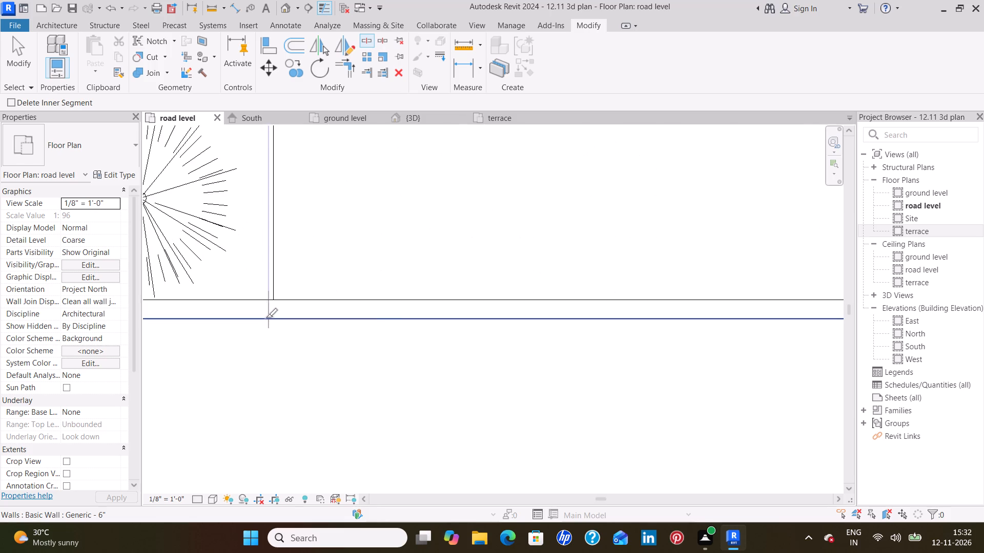
{"action": "scroll", "coordinate": [266, 315], "scroll_direction": "up", "scroll_amount": 5}
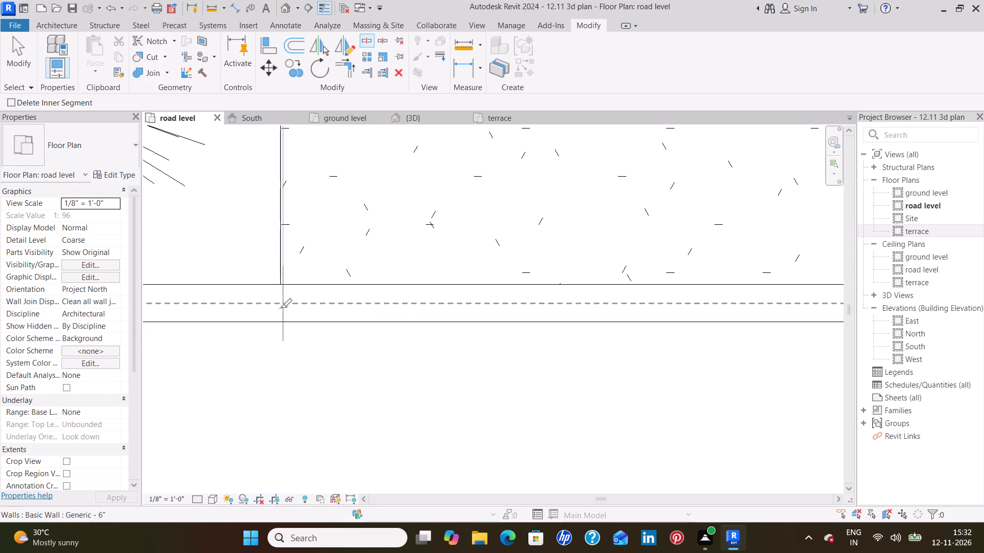
{"action": "scroll", "coordinate": [277, 306], "scroll_direction": "up", "scroll_amount": 5}
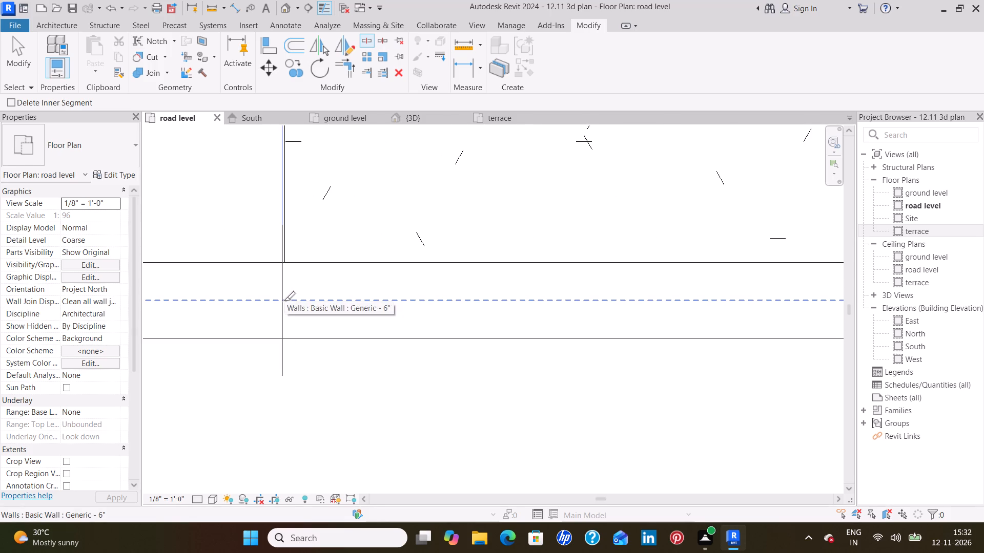
{"action": "scroll", "coordinate": [283, 301], "scroll_direction": "up", "scroll_amount": 4}
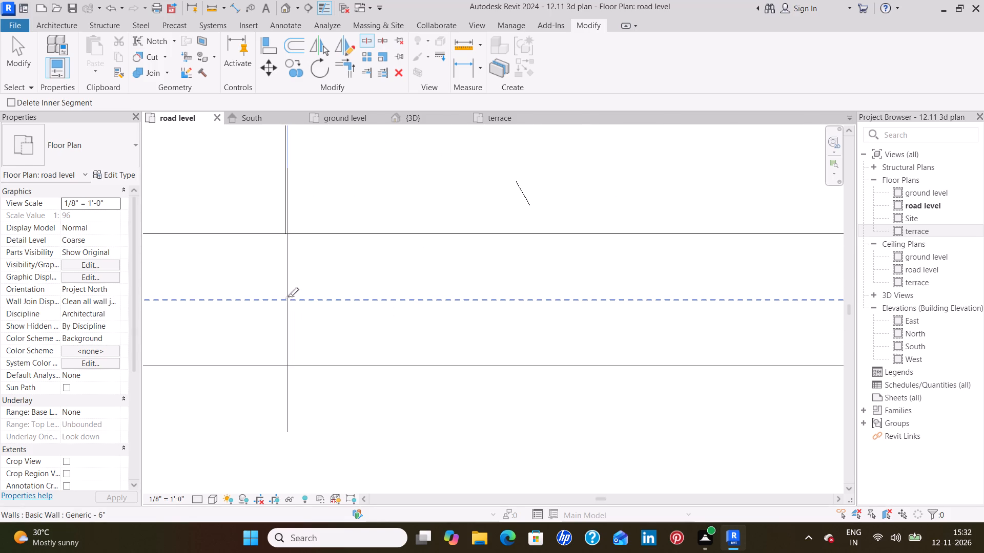
{"action": "scroll", "coordinate": [284, 297], "scroll_direction": "up", "scroll_amount": 5}
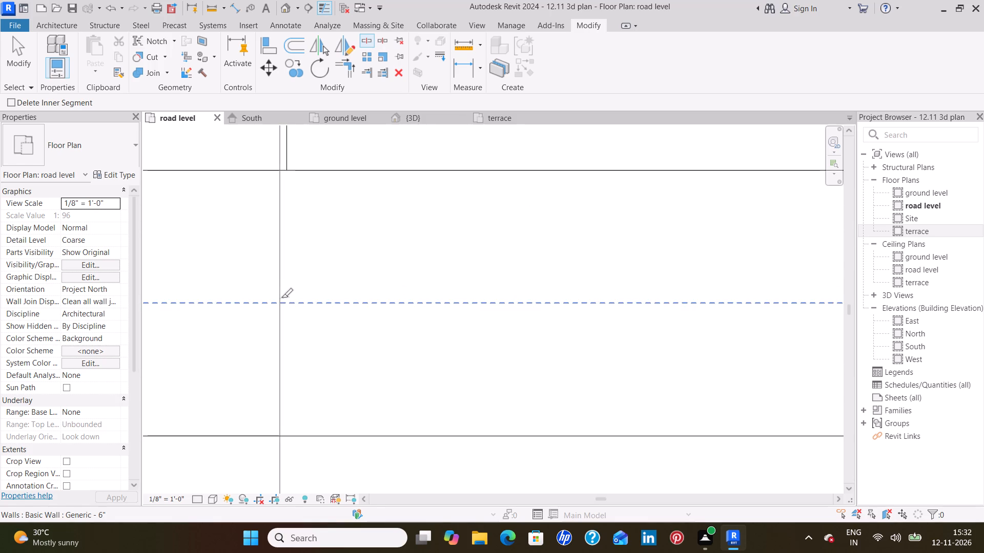
{"action": "middle_click_drag", "start_coordinate": [286, 305], "coordinate": [286, 333]}
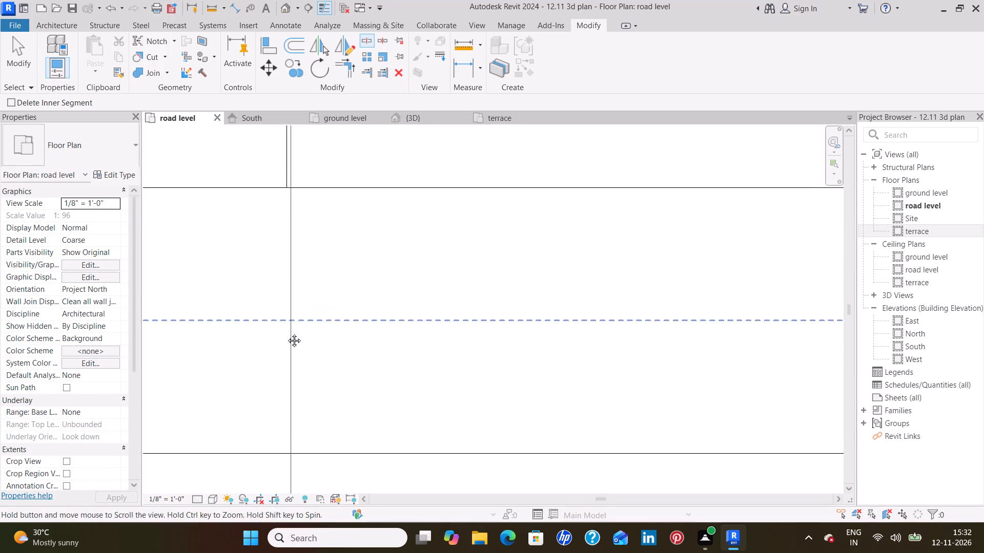
{"action": "middle_click_drag", "start_coordinate": [286, 333], "coordinate": [291, 367]}
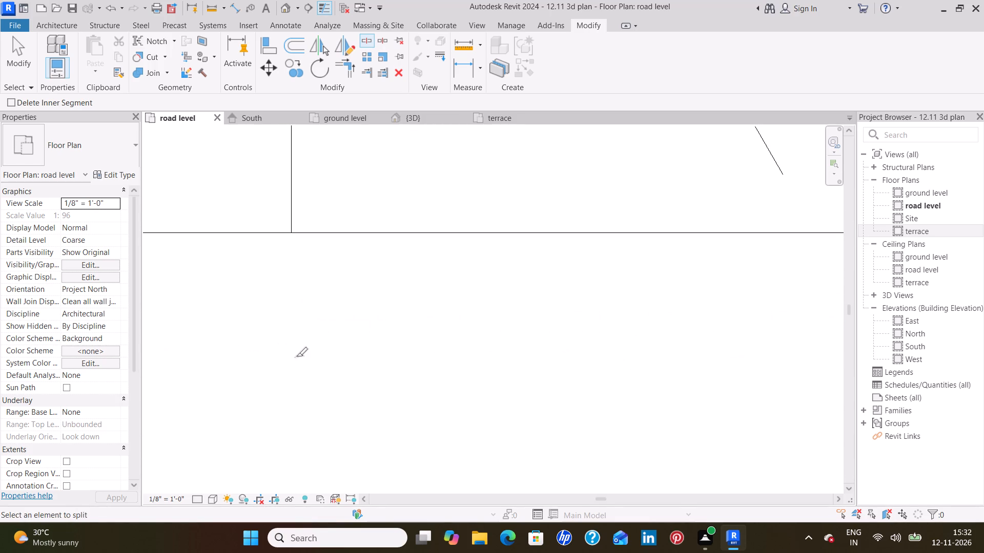
{"action": "scroll", "coordinate": [293, 366], "scroll_direction": "up", "scroll_amount": 3}
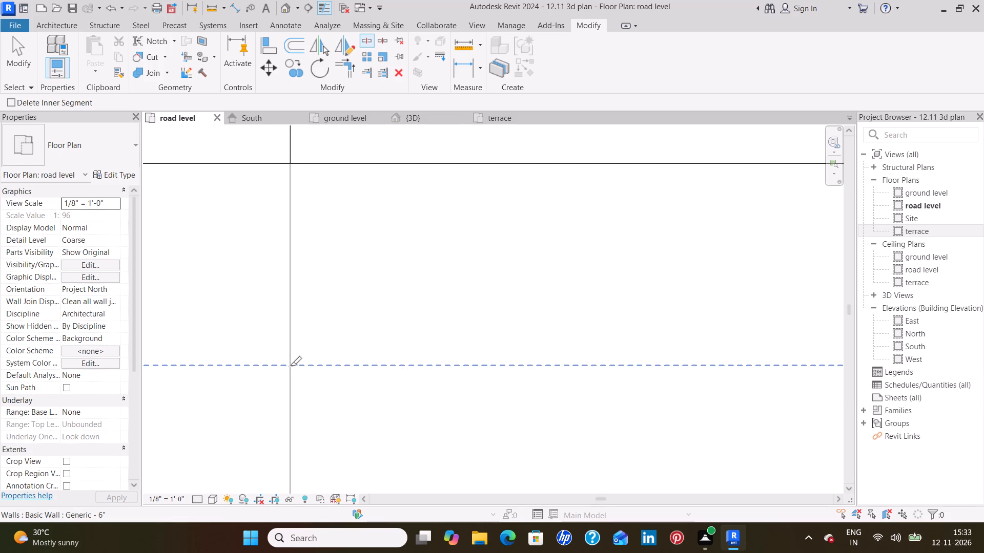
{"action": "left_click", "coordinate": [290, 366]}
Split the south boundary wall again in line with the east edge of the wide driveway paving.
{"action": "scroll", "coordinate": [497, 395], "scroll_direction": "down", "scroll_amount": 4}
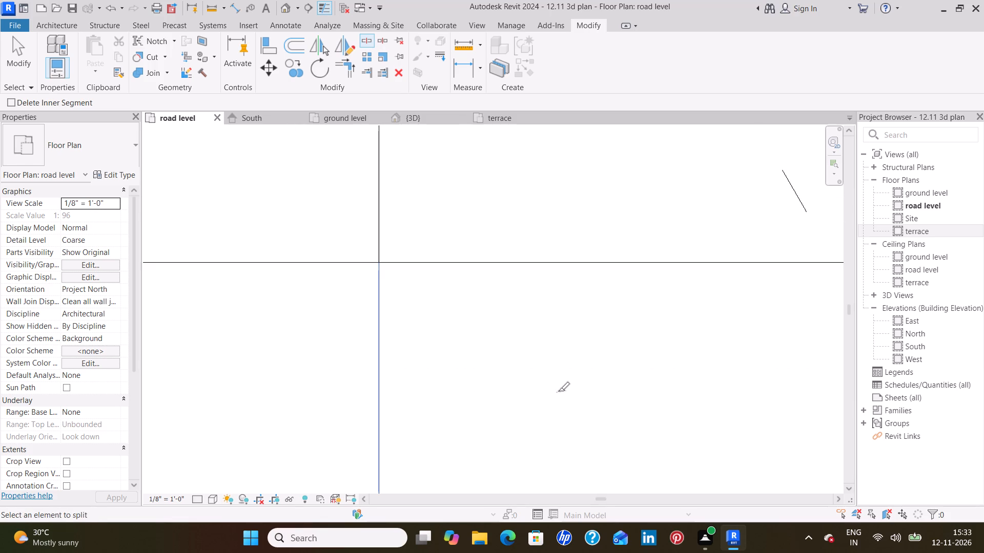
{"action": "scroll", "coordinate": [558, 391], "scroll_direction": "down", "scroll_amount": 4}
{"action": "middle_click_drag", "start_coordinate": [656, 376], "coordinate": [160, 318]}
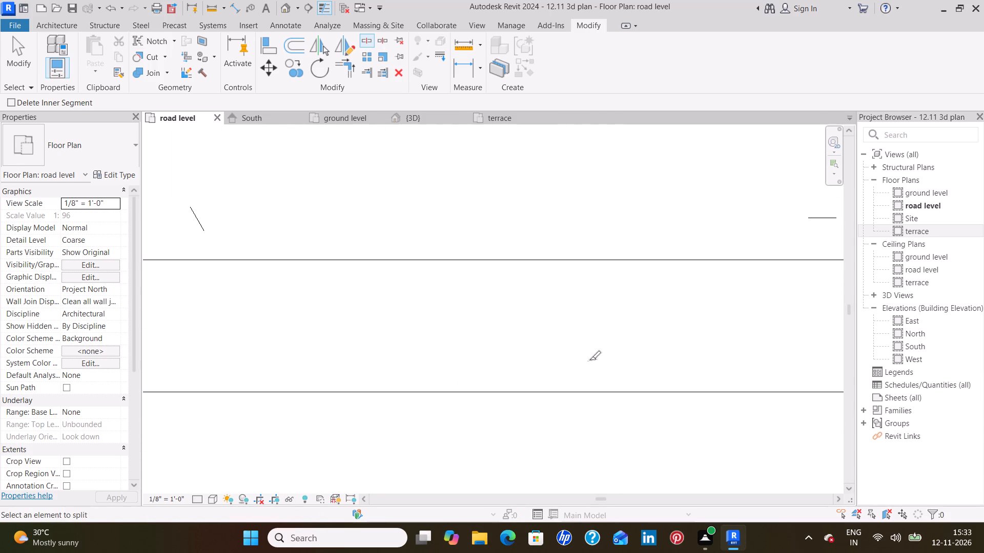
{"action": "middle_click_drag", "start_coordinate": [725, 358], "coordinate": [382, 345]}
{"action": "scroll", "coordinate": [381, 345], "scroll_direction": "down", "scroll_amount": 6}
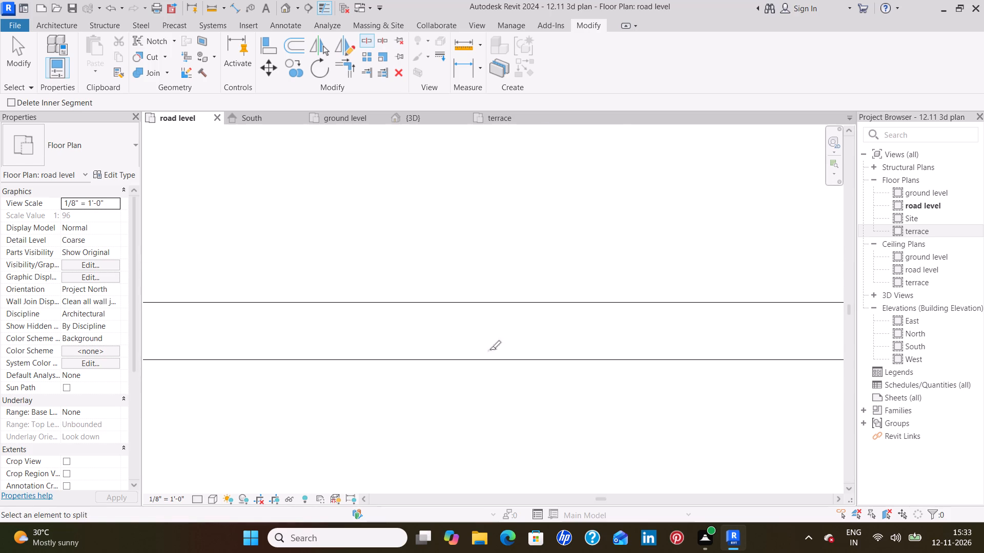
{"action": "middle_click_drag", "start_coordinate": [711, 358], "coordinate": [340, 352]}
{"action": "scroll", "coordinate": [340, 352], "scroll_direction": "down", "scroll_amount": 4}
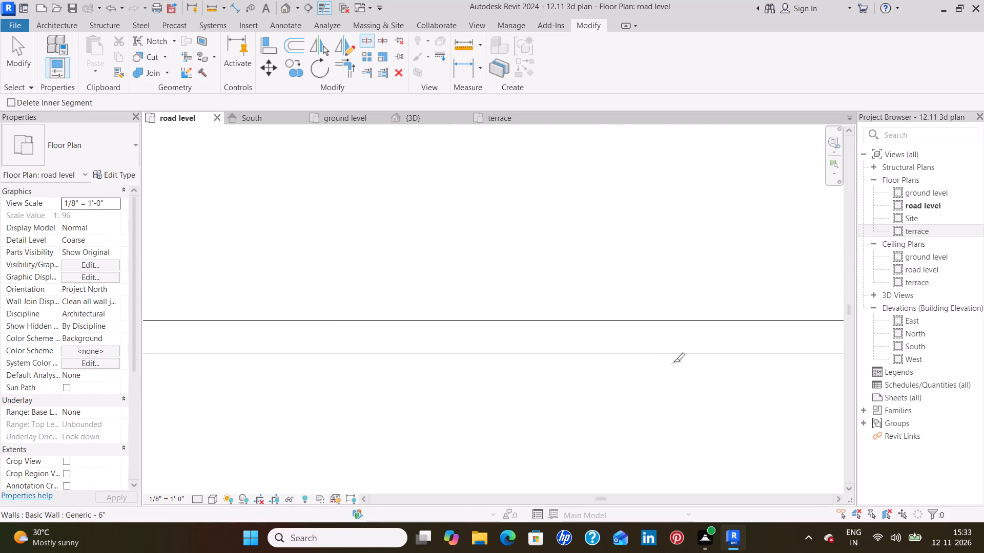
{"action": "scroll", "coordinate": [673, 362], "scroll_direction": "down", "scroll_amount": 4}
{"action": "middle_click_drag", "start_coordinate": [763, 343], "coordinate": [289, 294]}
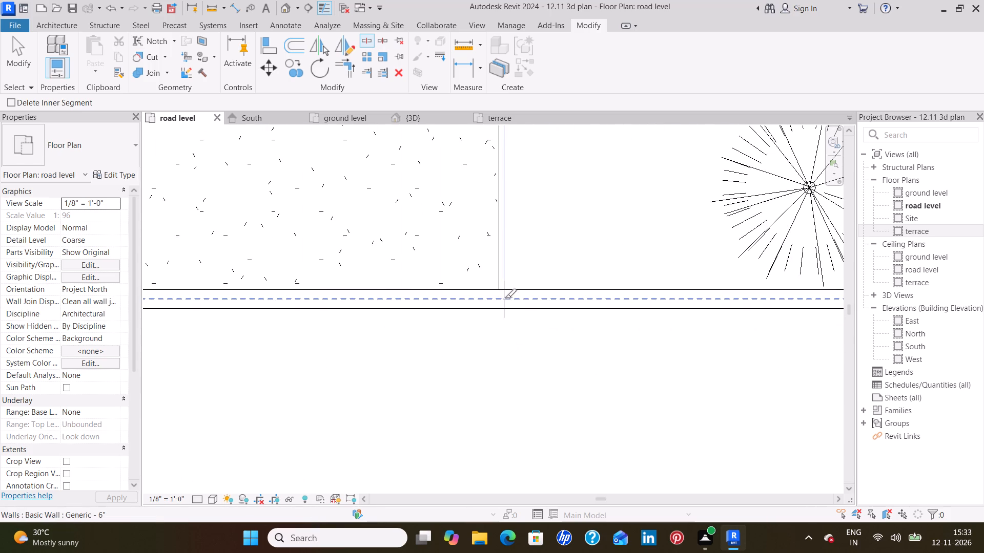
{"action": "scroll", "coordinate": [503, 299], "scroll_direction": "up", "scroll_amount": 14}
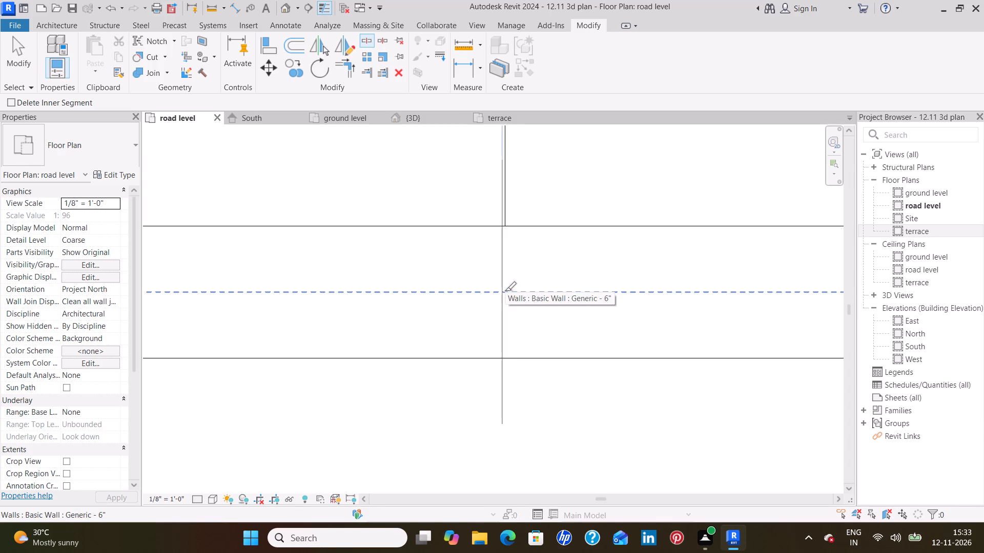
{"action": "scroll", "coordinate": [505, 291], "scroll_direction": "up", "scroll_amount": 2}
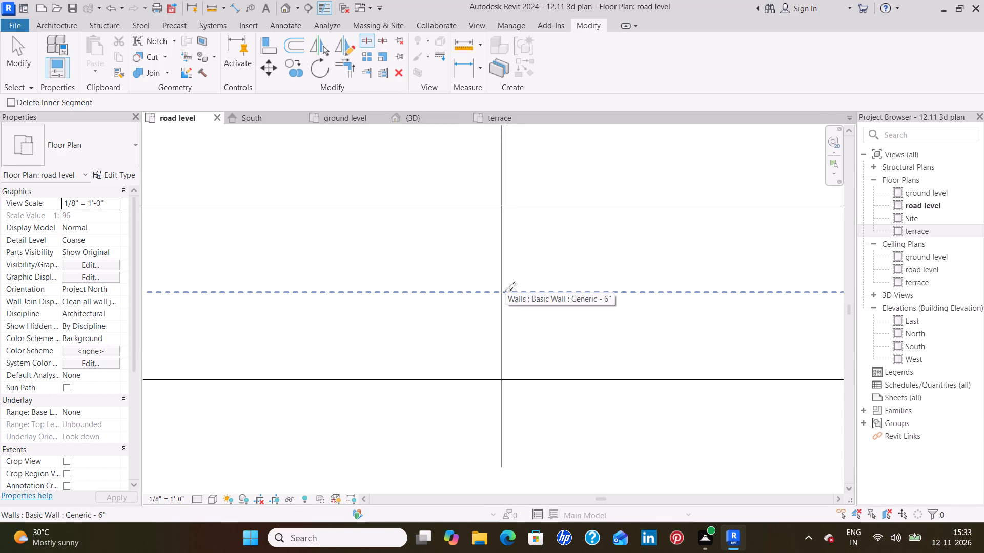
{"action": "scroll", "coordinate": [505, 291], "scroll_direction": "up", "scroll_amount": 2}
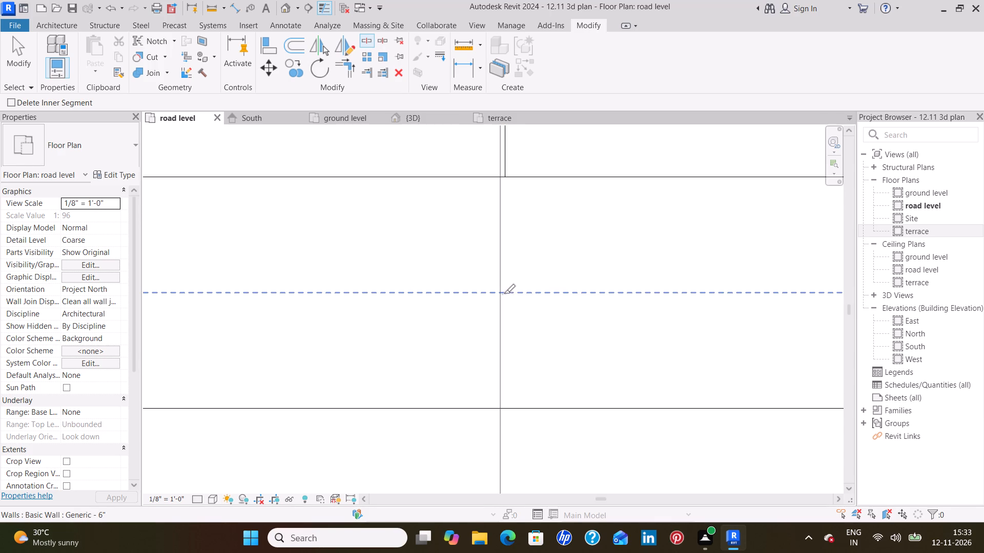
{"action": "scroll", "coordinate": [505, 293], "scroll_direction": "up", "scroll_amount": 1}
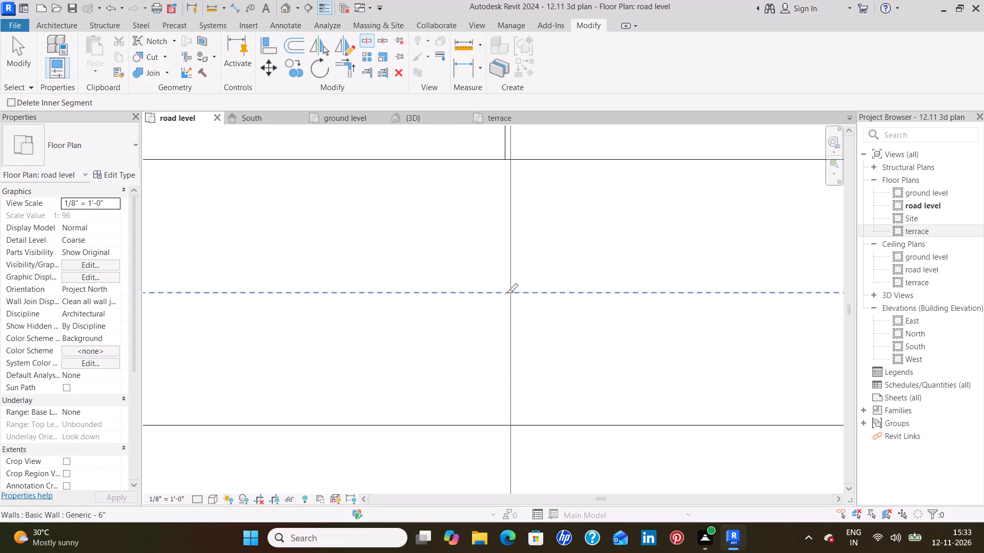
{"action": "middle_click_drag", "start_coordinate": [506, 292], "coordinate": [500, 328]}
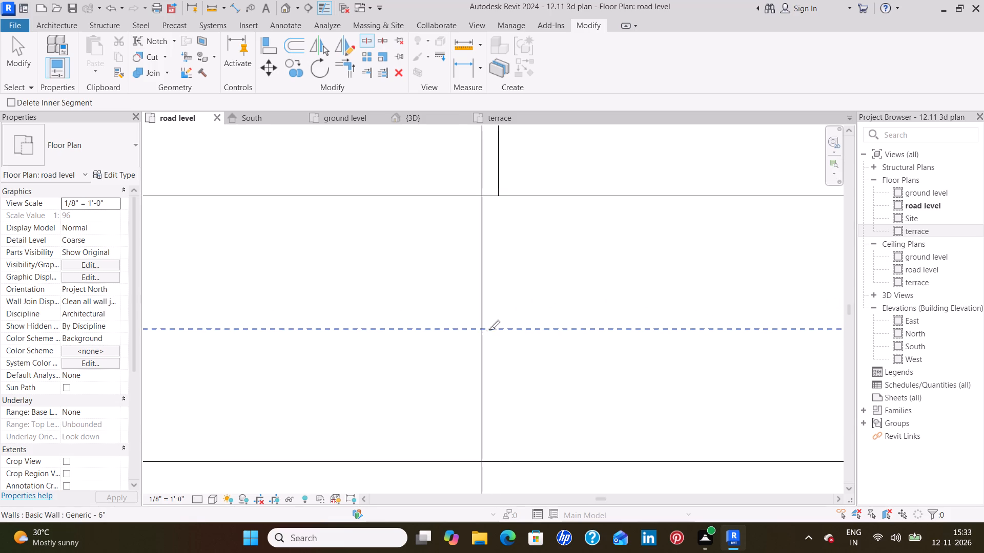
{"action": "scroll", "coordinate": [503, 325], "scroll_direction": "up", "scroll_amount": 3}
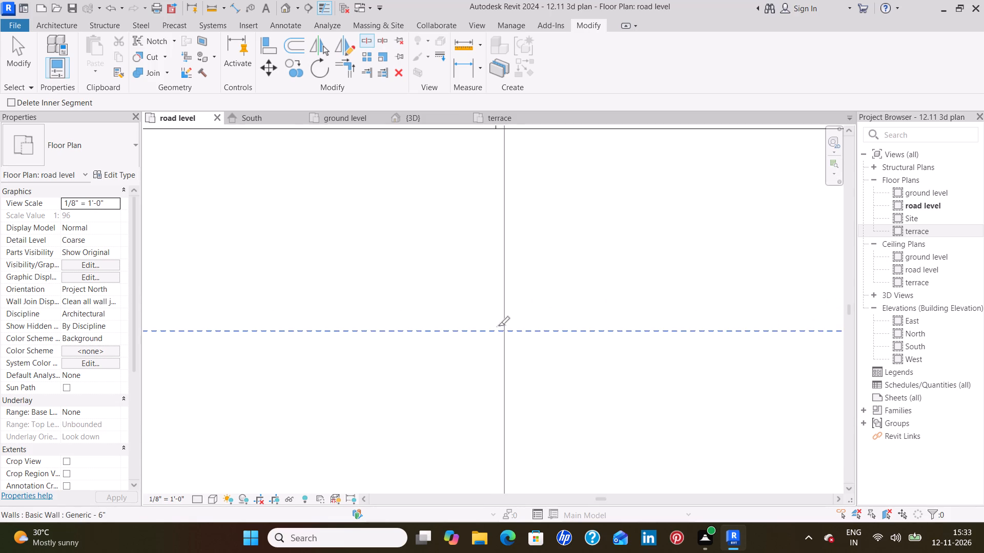
{"action": "middle_click_drag", "start_coordinate": [498, 326], "coordinate": [495, 372]}
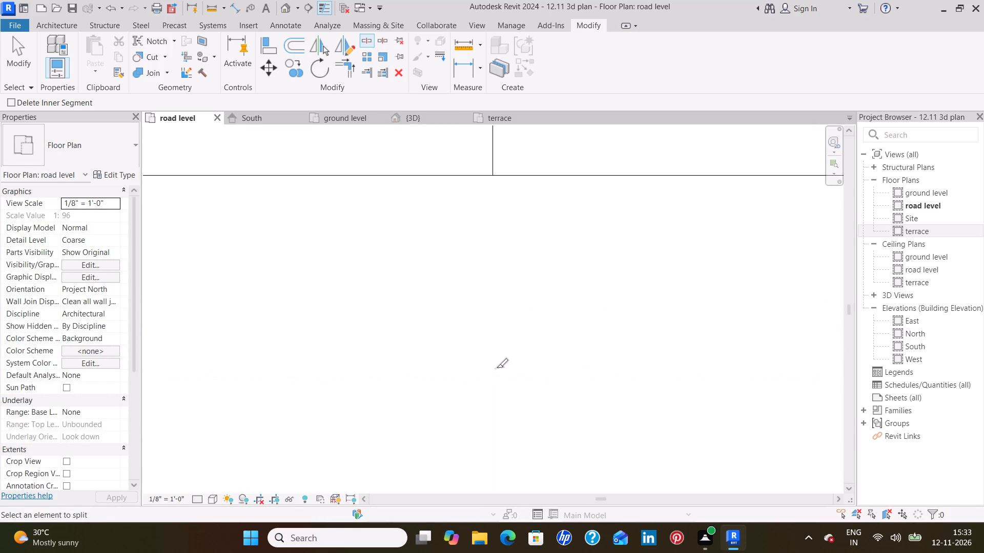
{"action": "left_click", "coordinate": [493, 379]}
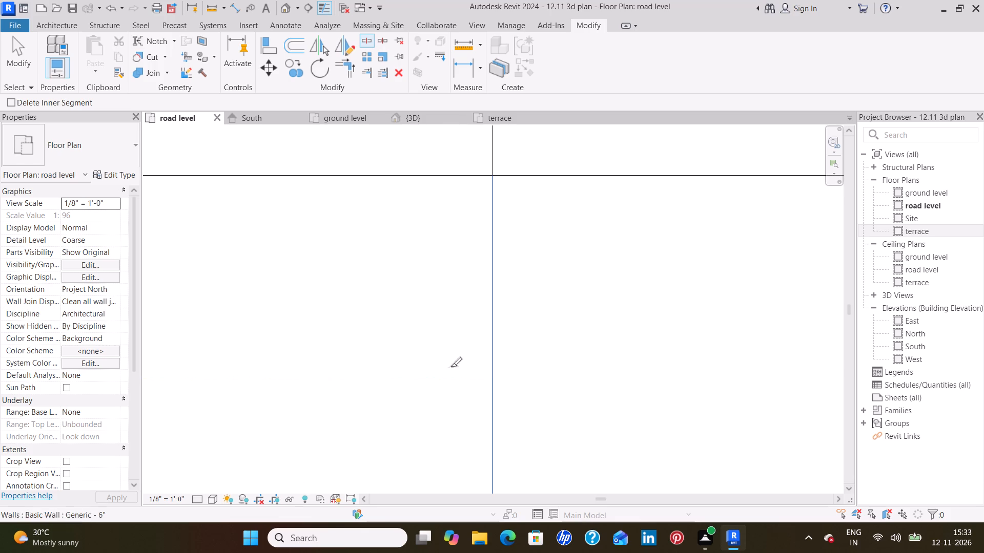
{"action": "key", "text": "Escape"}
{"action": "key", "text": "Escape"}
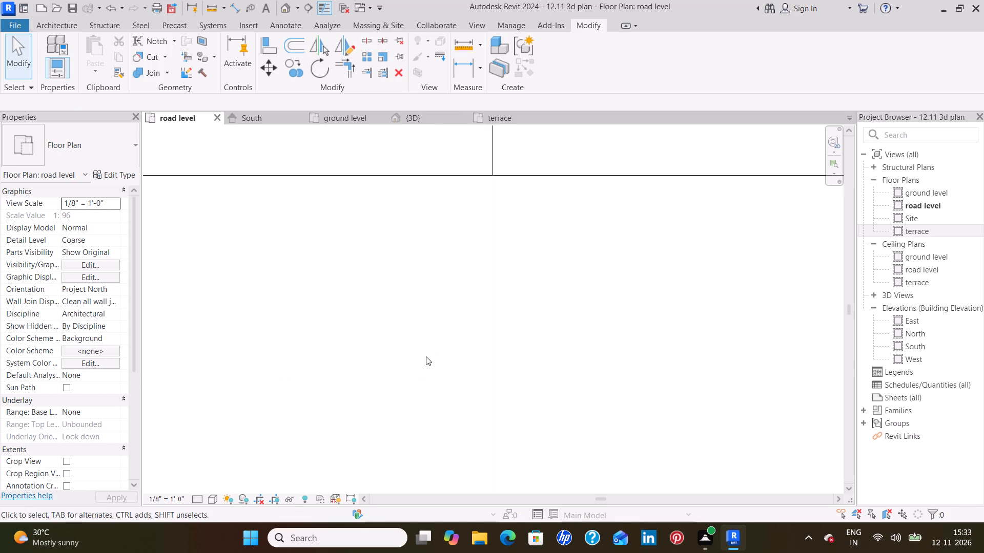
Delete the south boundary wall segment between the two splits, across the driveway's width.
{"action": "scroll", "coordinate": [426, 356], "scroll_direction": "down", "scroll_amount": 5}
{"action": "left_click", "coordinate": [399, 273]}
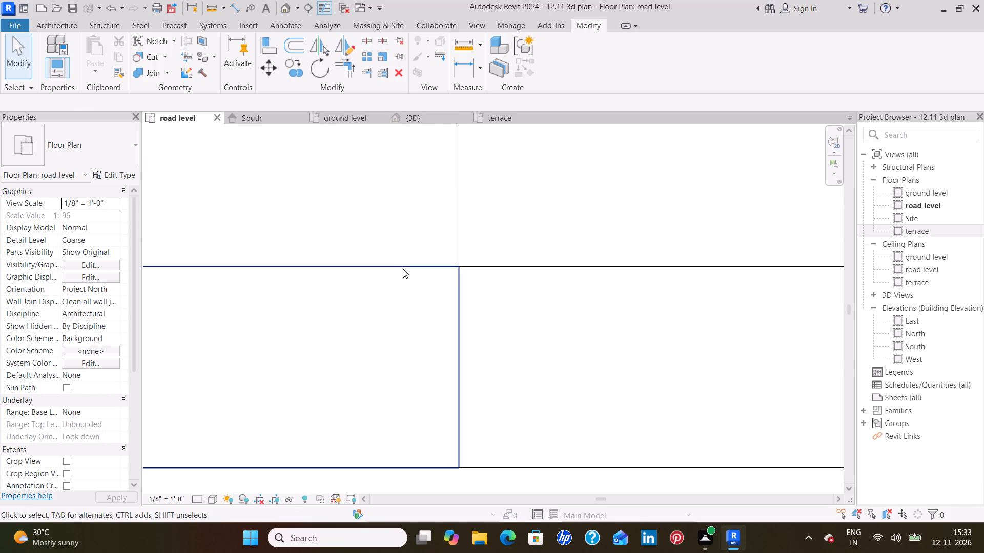
{"action": "left_click", "coordinate": [407, 264]}
{"action": "key", "text": "Delete"}
{"action": "scroll", "coordinate": [398, 288], "scroll_direction": "down", "scroll_amount": 2}
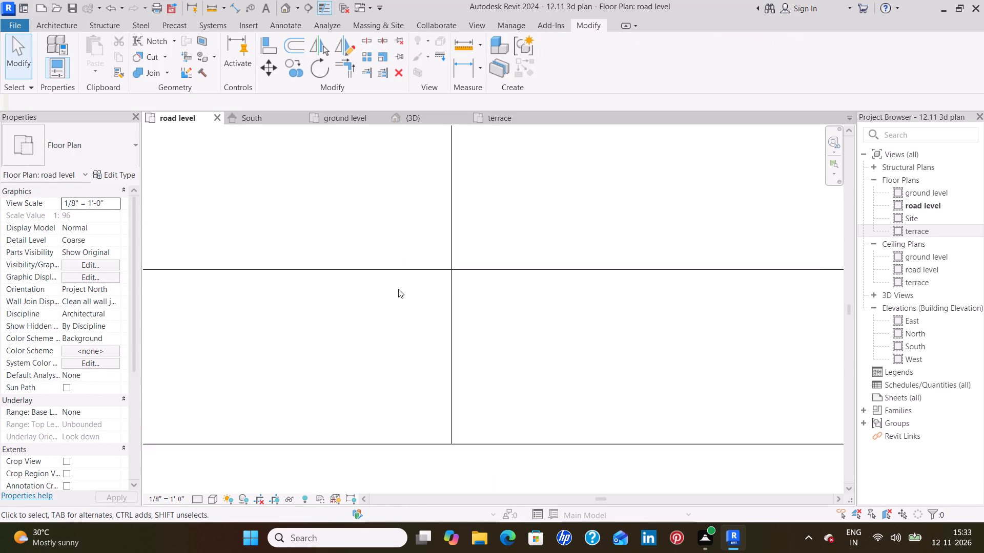
{"action": "scroll", "coordinate": [398, 289], "scroll_direction": "down", "scroll_amount": 9}
{"action": "middle_click_drag", "start_coordinate": [333, 272], "coordinate": [534, 321]}
{"action": "scroll", "coordinate": [536, 318], "scroll_direction": "down", "scroll_amount": 10}
{"action": "middle_click_drag", "start_coordinate": [372, 264], "coordinate": [464, 293]}
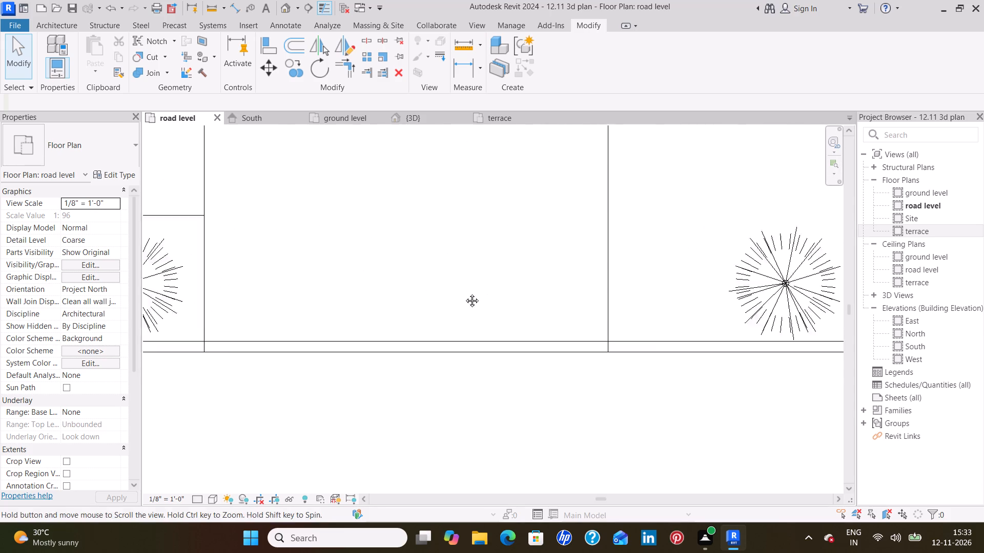
{"action": "middle_click_drag", "start_coordinate": [464, 293], "coordinate": [472, 294]}
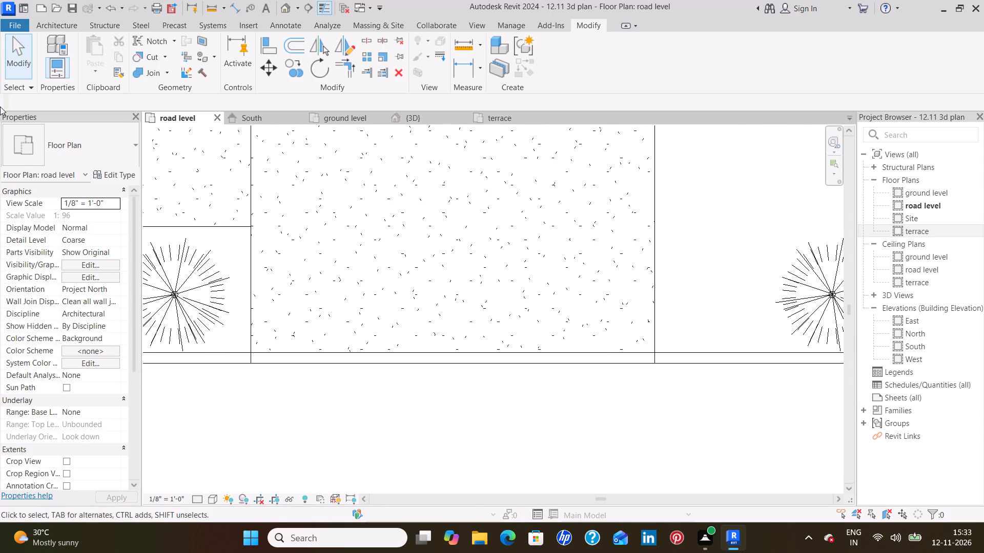
Start adding a building element at the driveway opening in the south boundary wall.
{"action": "left_click", "coordinate": [68, 23]}
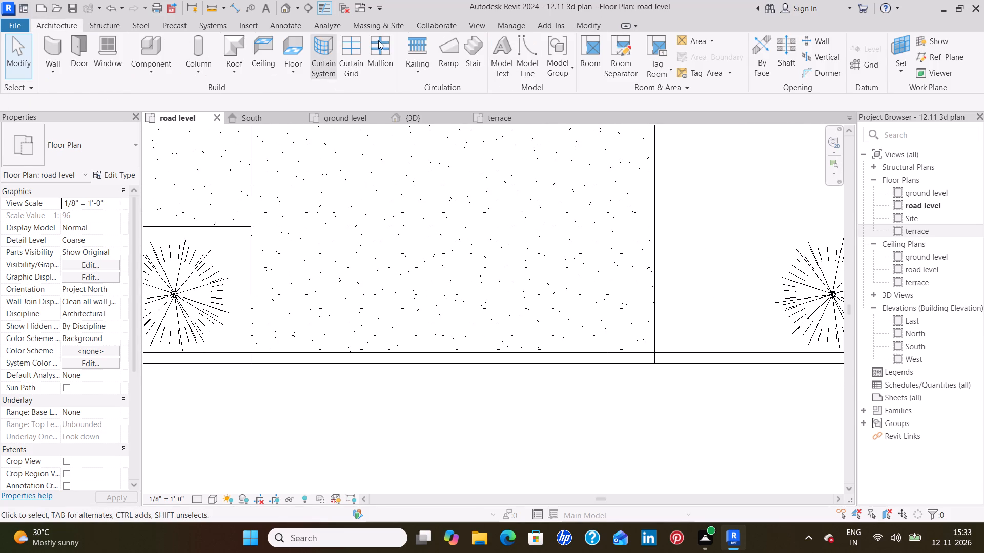
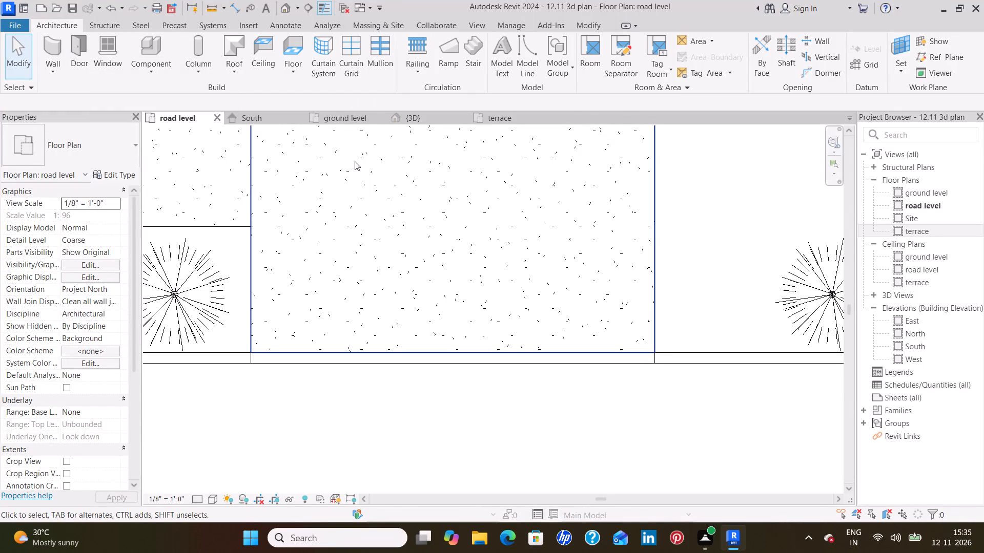
Edit the wide driveway paving's boundary, moving its south edge out to the outer face line of the south boundary wall.
{"action": "left_click", "coordinate": [443, 115]}
{"action": "scroll", "coordinate": [541, 456], "scroll_direction": "down", "scroll_amount": 4}
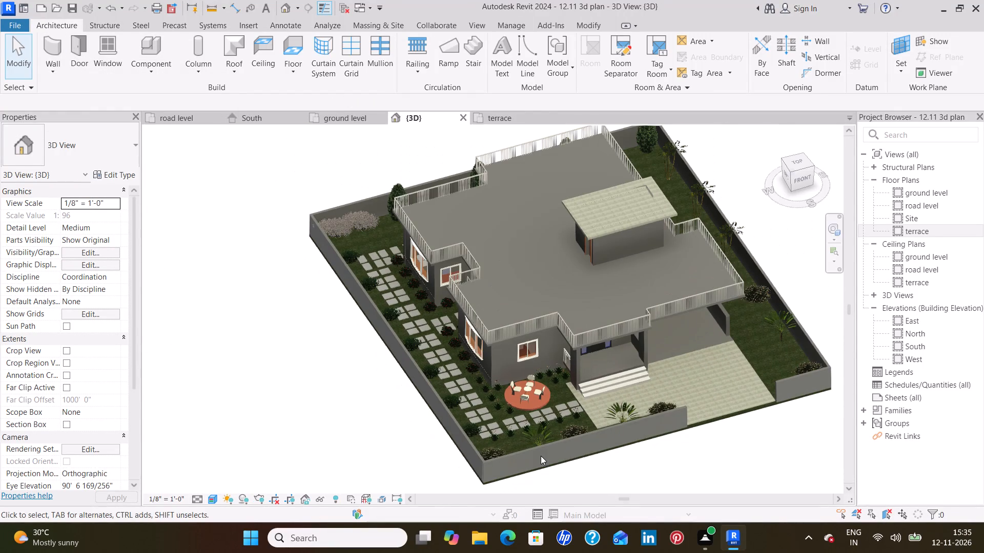
{"action": "middle_click_drag", "start_coordinate": [794, 449], "coordinate": [669, 430]}
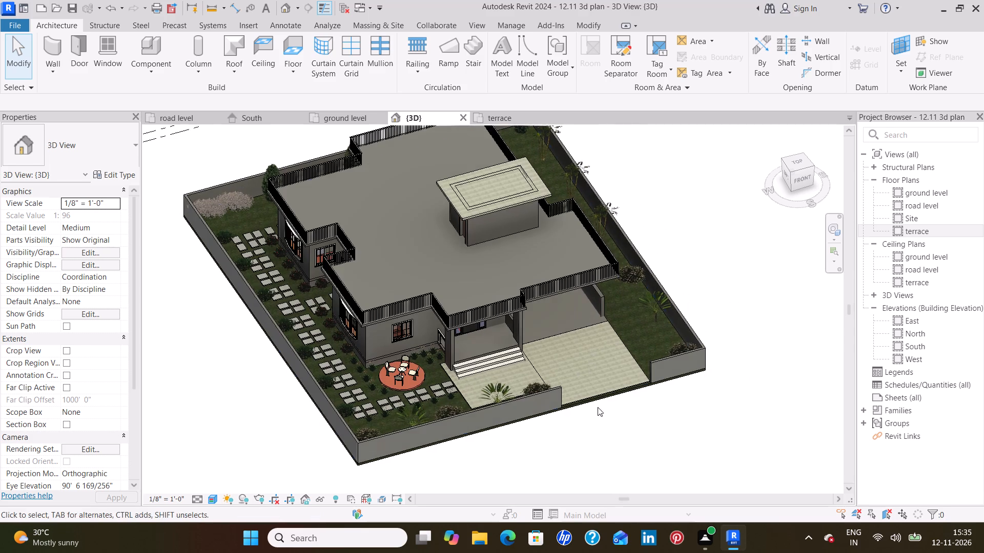
{"action": "scroll", "coordinate": [591, 405], "scroll_direction": "up", "scroll_amount": 8}
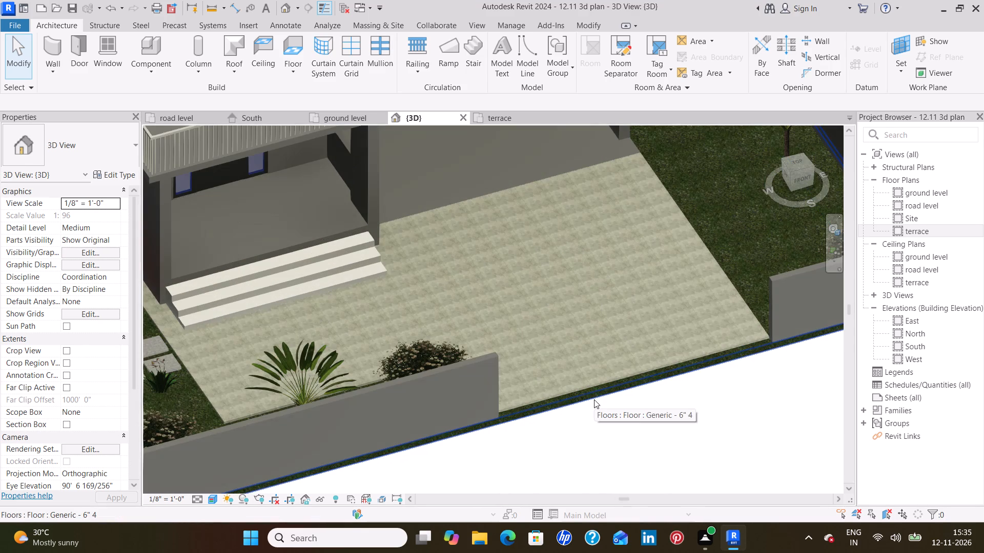
{"action": "scroll", "coordinate": [591, 399], "scroll_direction": "up", "scroll_amount": 4}
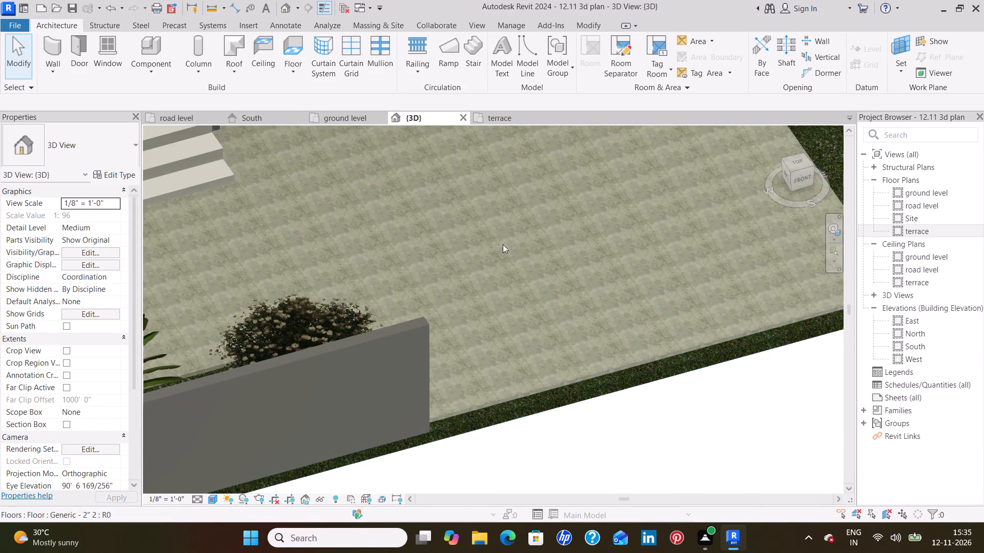
{"action": "left_click", "coordinate": [525, 392]}
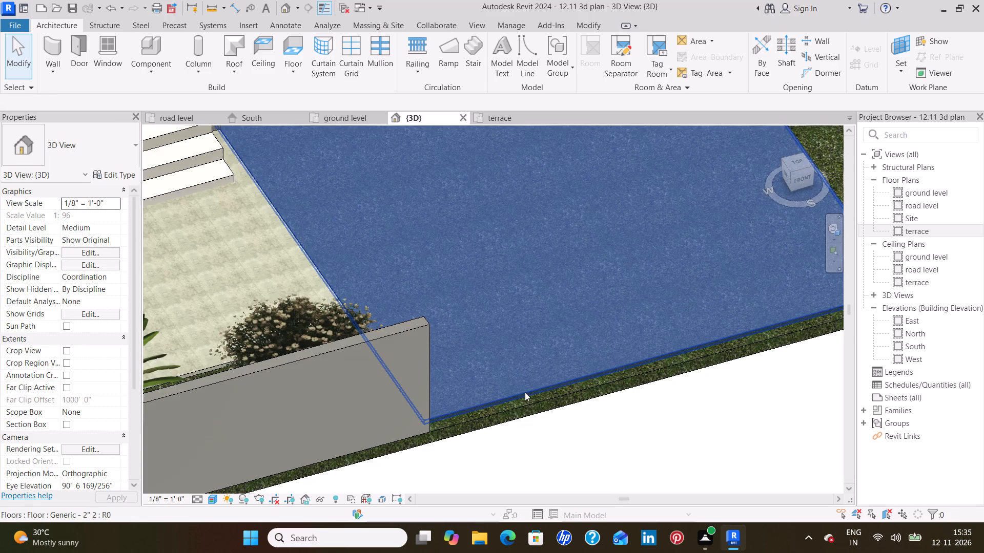
{"action": "scroll", "coordinate": [525, 392], "scroll_direction": "up", "scroll_amount": 9}
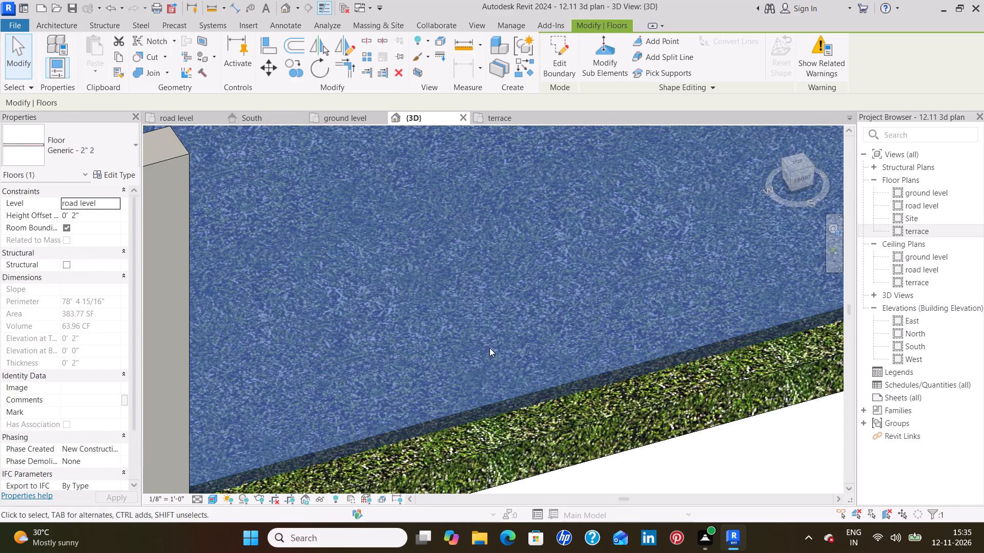
{"action": "middle_click_drag", "start_coordinate": [487, 344], "coordinate": [465, 288]}
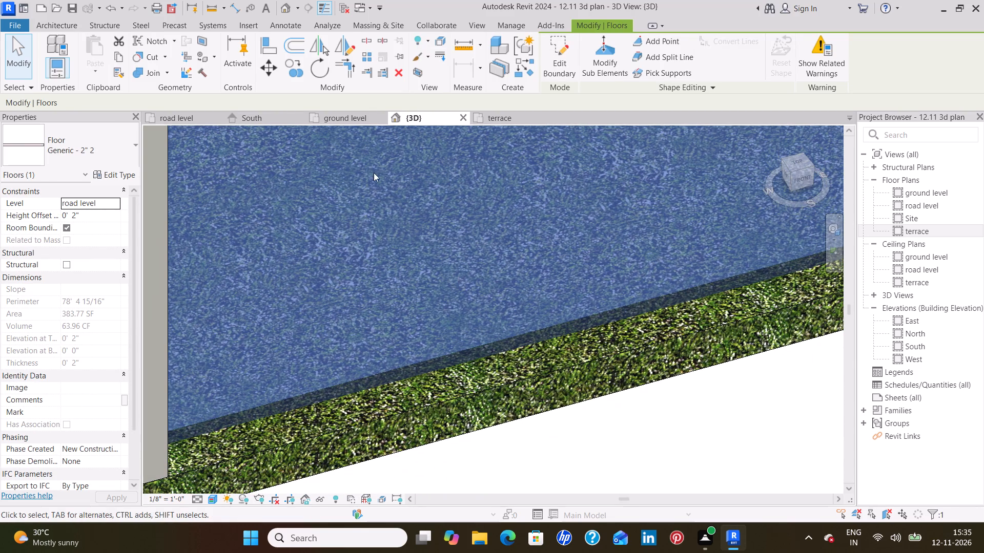
{"action": "left_click", "coordinate": [546, 63]}
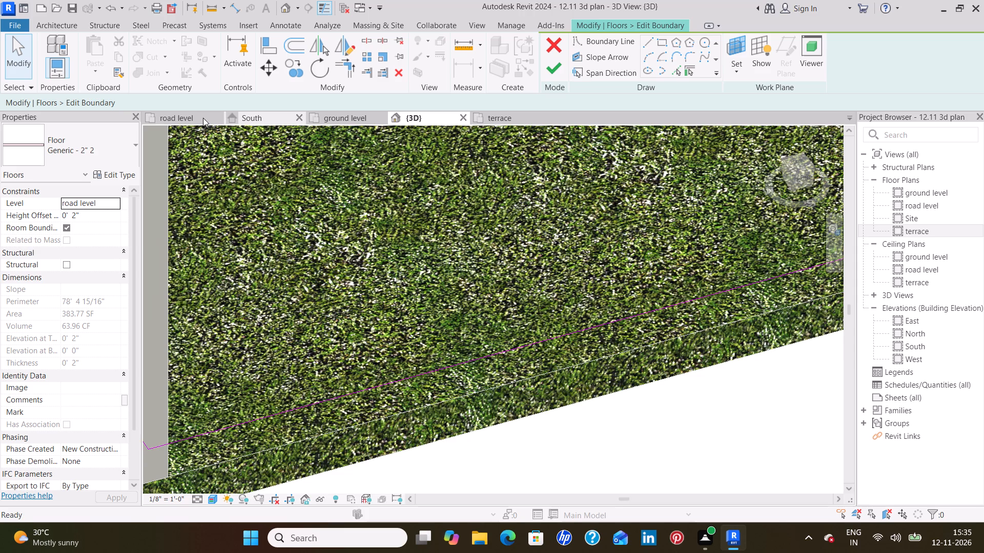
{"action": "left_click", "coordinate": [202, 118]}
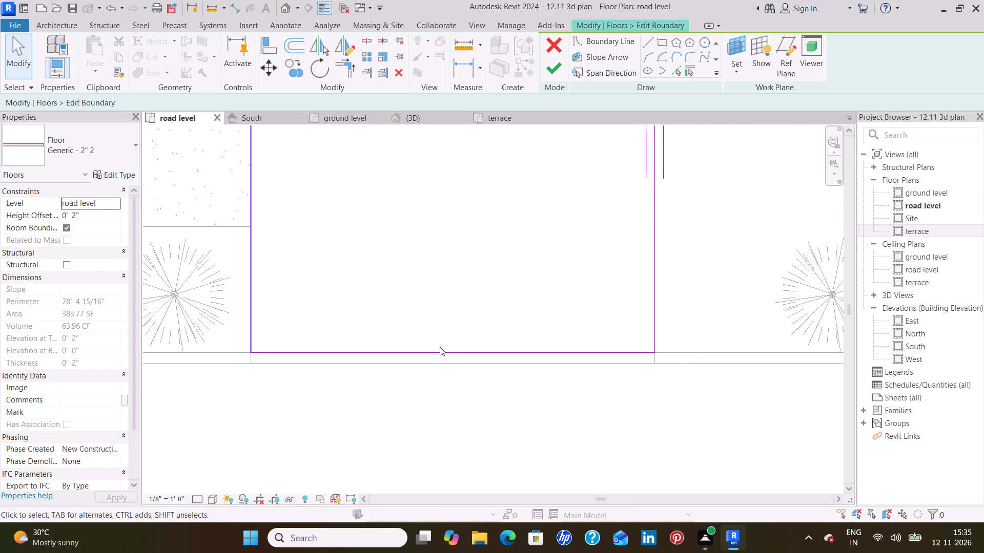
{"action": "left_click", "coordinate": [439, 351]}
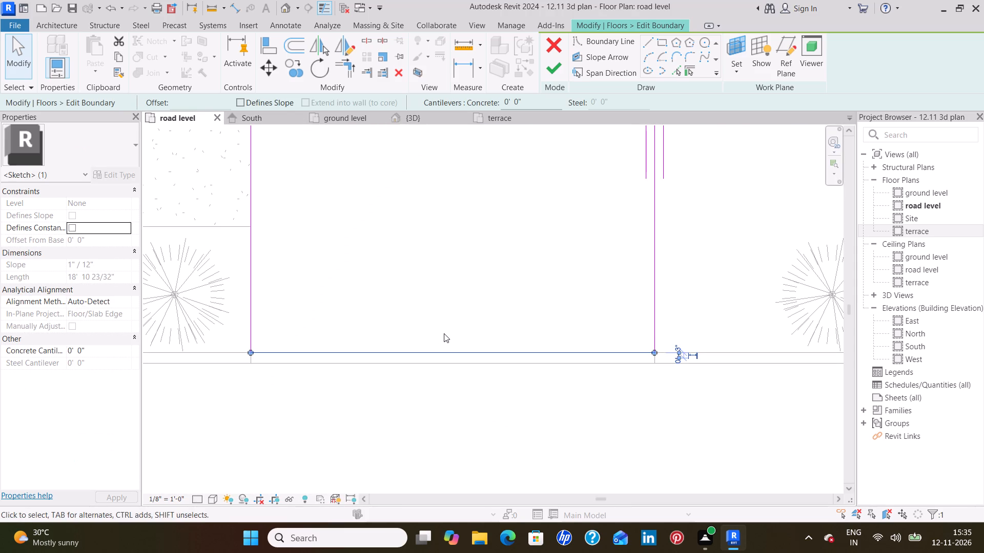
{"action": "key", "text": "Down"}
{"action": "key", "text": "Down"}
{"action": "key", "text": "Down"}
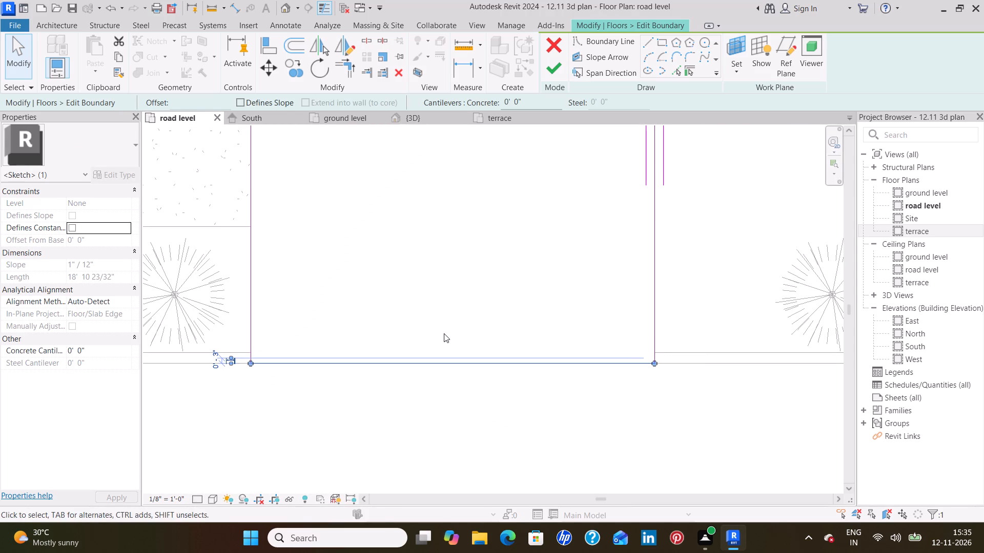
{"action": "left_click", "coordinate": [444, 333]}
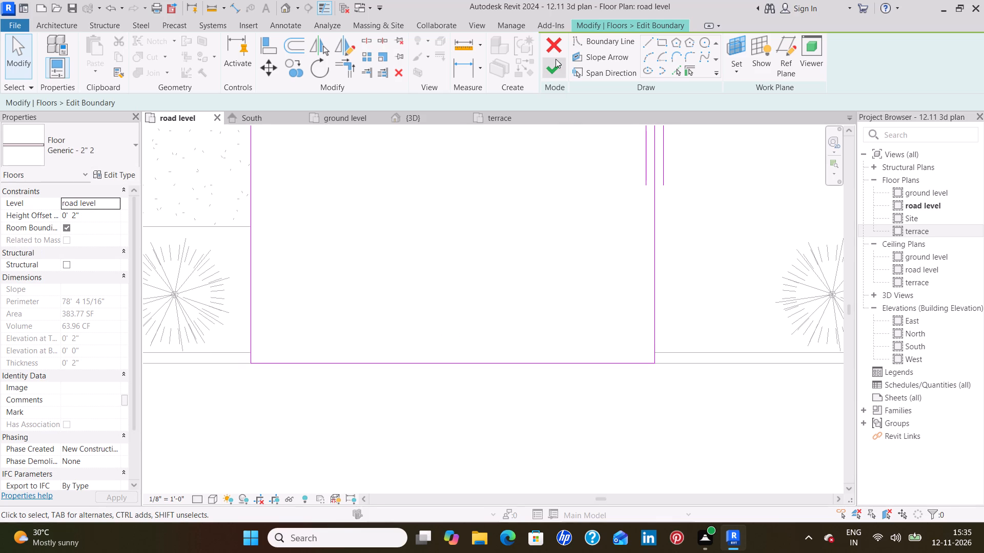
{"action": "left_click", "coordinate": [556, 59]}
{"action": "left_click", "coordinate": [394, 277]}
{"action": "scroll", "coordinate": [394, 277], "scroll_direction": "down", "scroll_amount": 5}
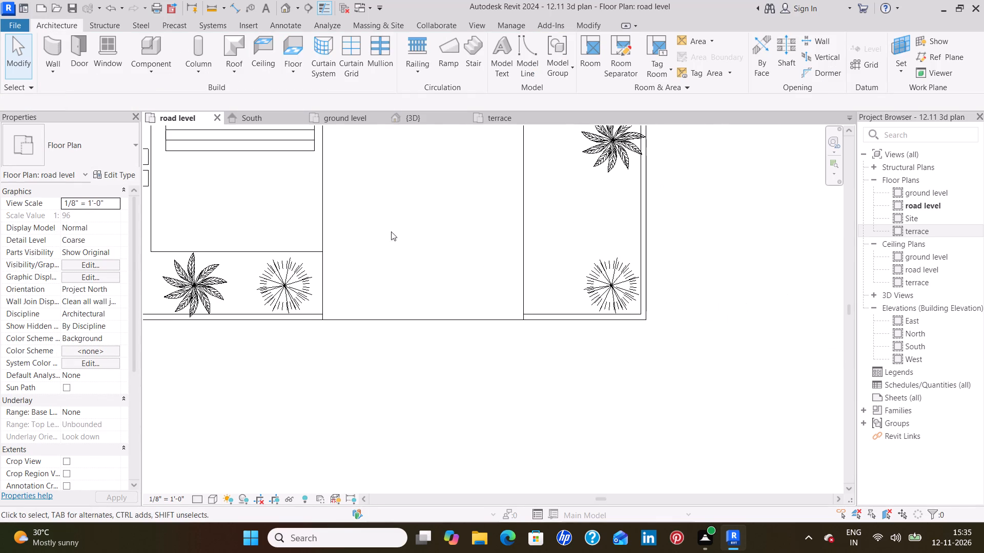
Examine the extended driveway paving at the south wall opening and the carport in the 3D view.
{"action": "left_click", "coordinate": [426, 122]}
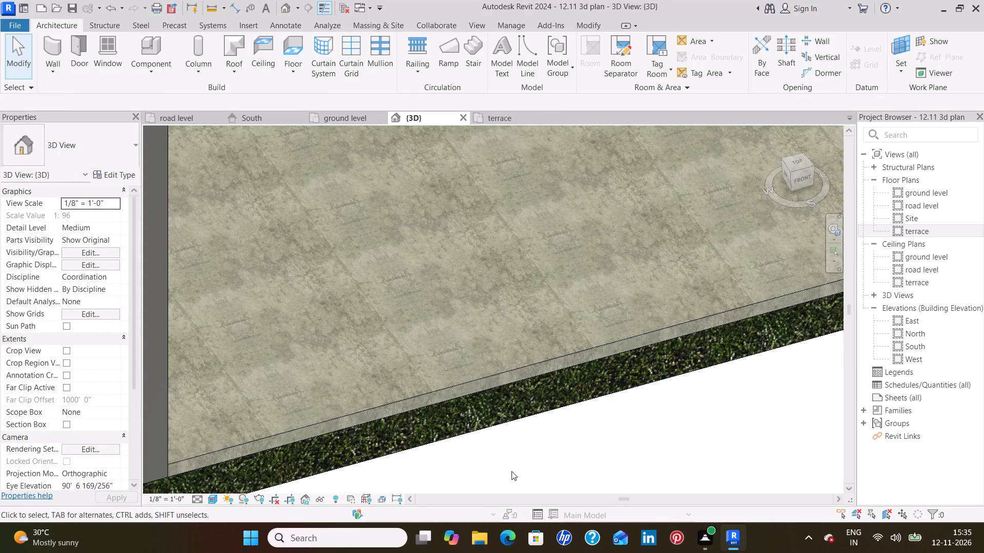
{"action": "scroll", "coordinate": [496, 454], "scroll_direction": "up", "scroll_amount": 3}
{"action": "scroll", "coordinate": [495, 450], "scroll_direction": "down", "scroll_amount": 10}
{"action": "middle_click_drag", "start_coordinate": [511, 370], "coordinate": [509, 418]}
{"action": "scroll", "coordinate": [508, 412], "scroll_direction": "down", "scroll_amount": 4}
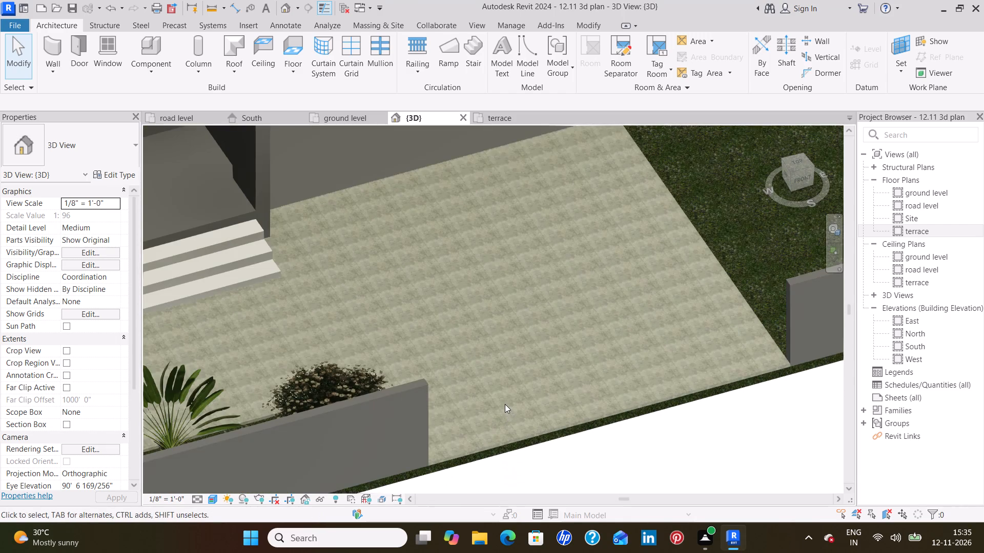
{"action": "scroll", "coordinate": [505, 403], "scroll_direction": "down", "scroll_amount": 1}
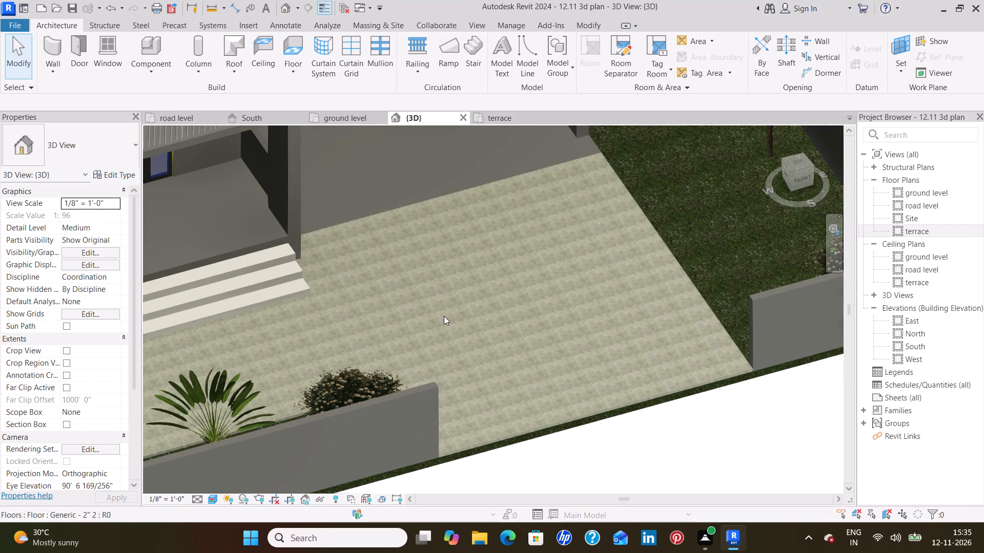
{"action": "scroll", "coordinate": [485, 193], "scroll_direction": "down", "scroll_amount": 5}
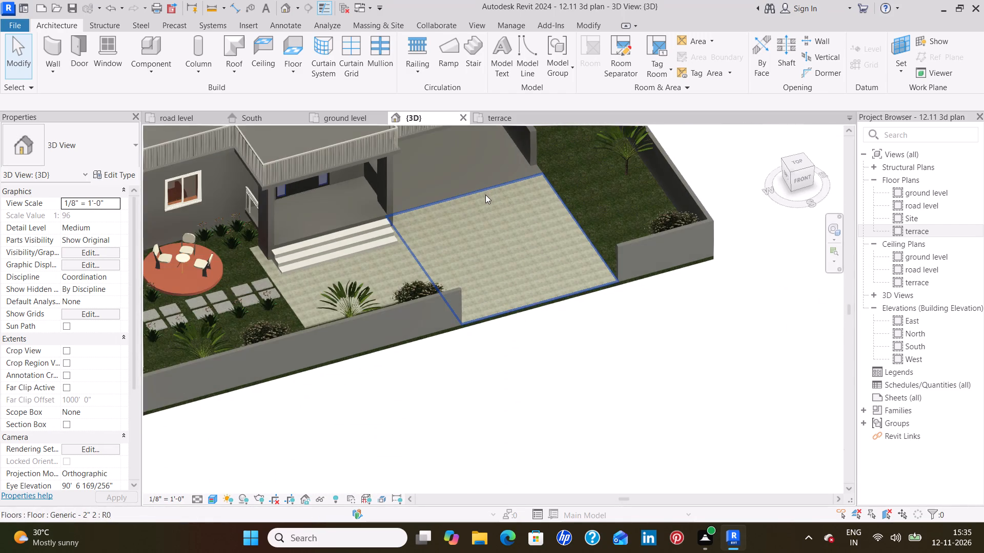
{"action": "middle_click_drag", "start_coordinate": [486, 194], "coordinate": [389, 345]}
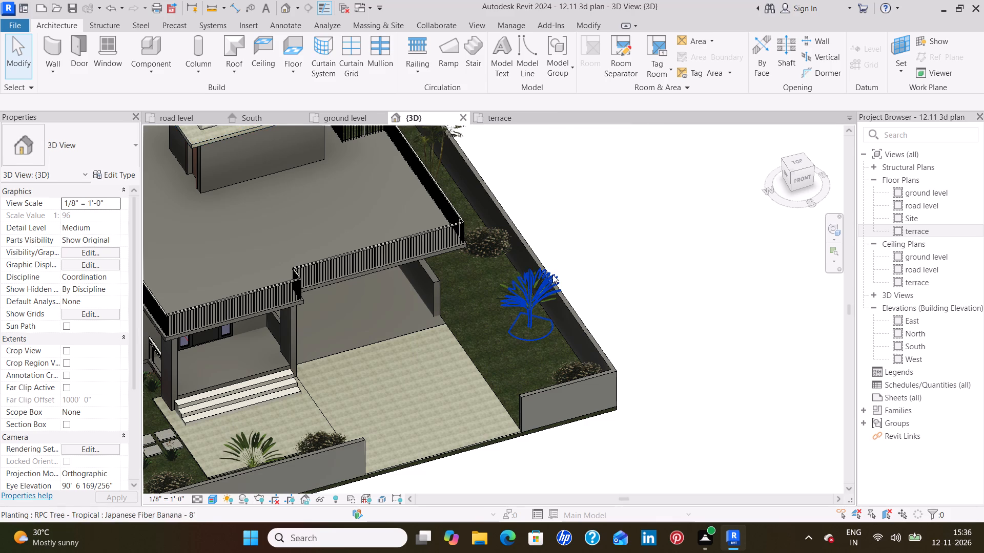
Load the RPC Beetle family from the Entourage folder for placement on the road level plan.
{"action": "left_click", "coordinate": [175, 122]}
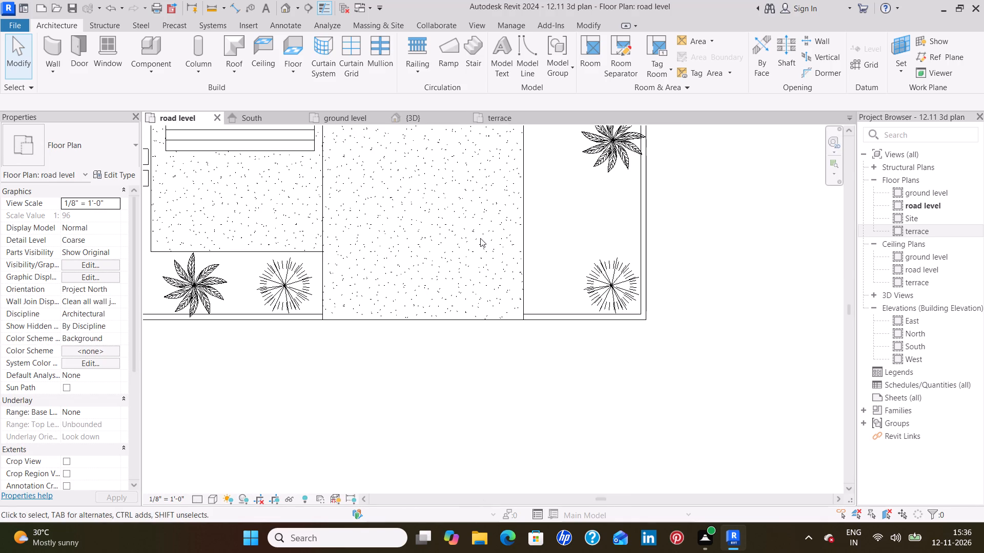
{"action": "middle_click_drag", "start_coordinate": [480, 238], "coordinate": [466, 306]}
{"action": "middle_click_drag", "start_coordinate": [437, 242], "coordinate": [430, 285]}
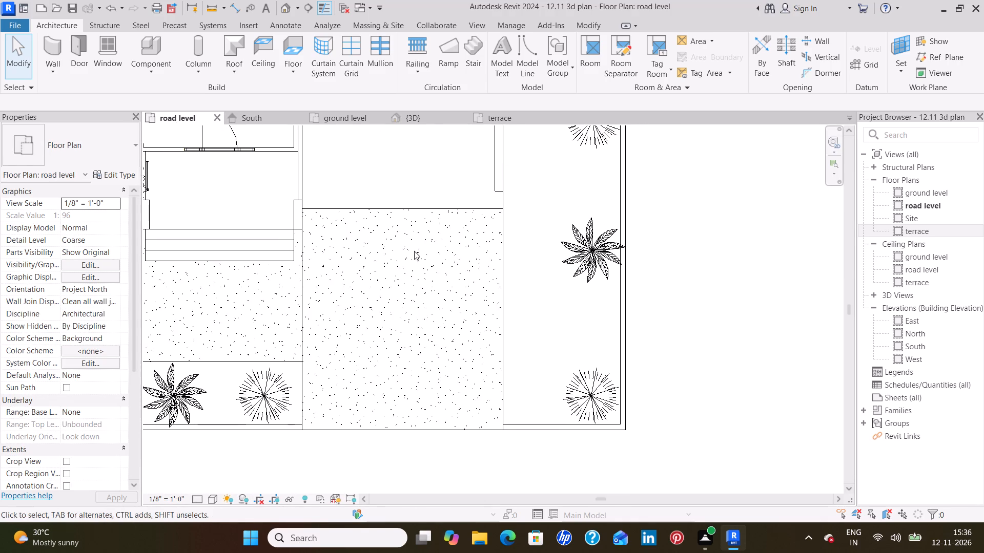
{"action": "middle_click_drag", "start_coordinate": [401, 214], "coordinate": [407, 295]}
{"action": "middle_click_drag", "start_coordinate": [391, 230], "coordinate": [396, 261]}
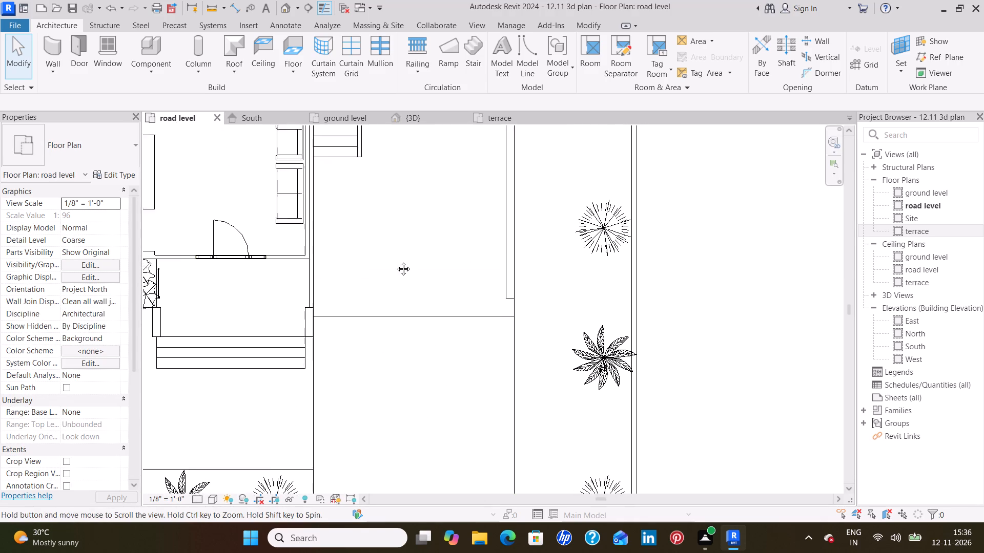
{"action": "middle_click_drag", "start_coordinate": [396, 261], "coordinate": [396, 276]}
{"action": "scroll", "coordinate": [396, 276], "scroll_direction": "down", "scroll_amount": 2}
{"action": "middle_click_drag", "start_coordinate": [394, 273], "coordinate": [429, 283]}
{"action": "scroll", "coordinate": [427, 274], "scroll_direction": "up", "scroll_amount": 2}
{"action": "middle_click_drag", "start_coordinate": [427, 280], "coordinate": [430, 320]}
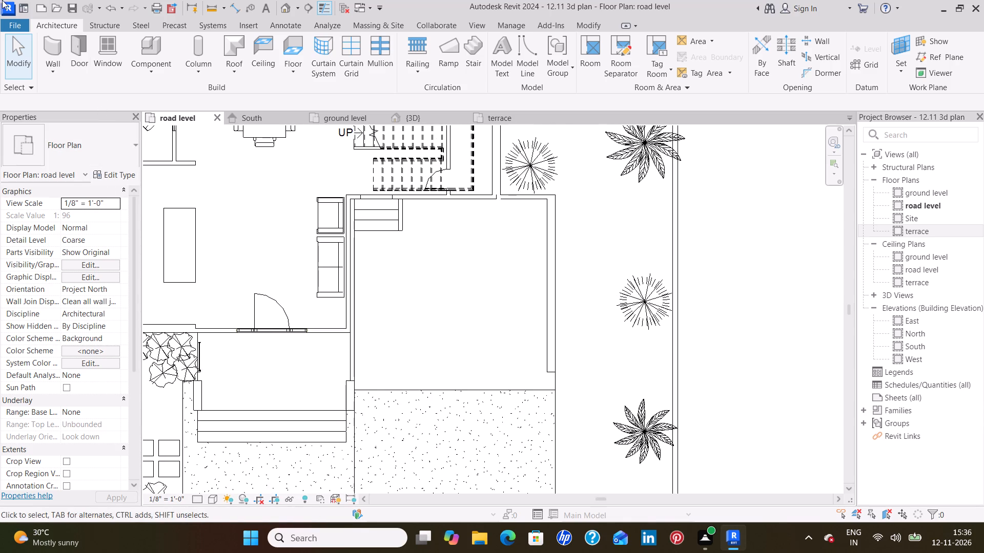
{"action": "left_click", "coordinate": [138, 46]}
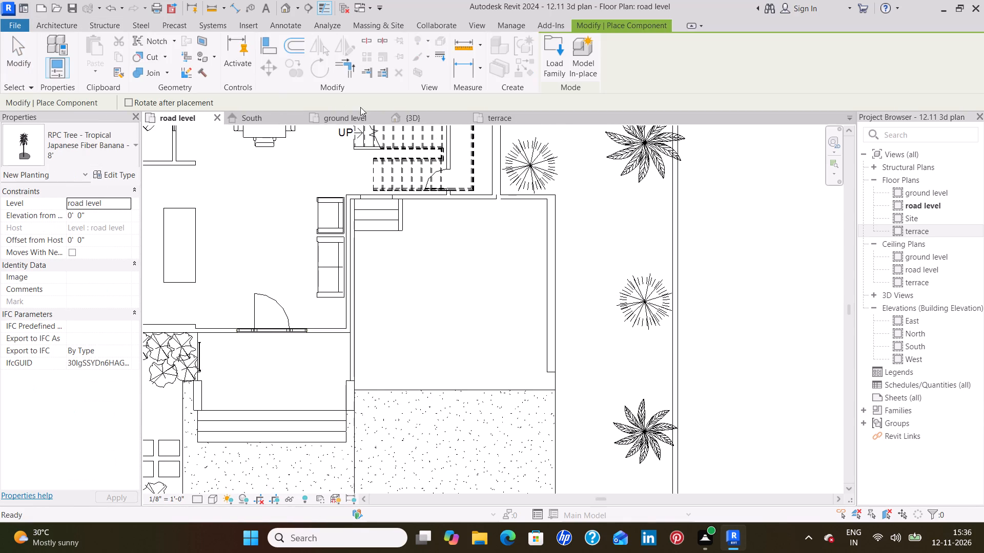
{"action": "left_click", "coordinate": [555, 74]}
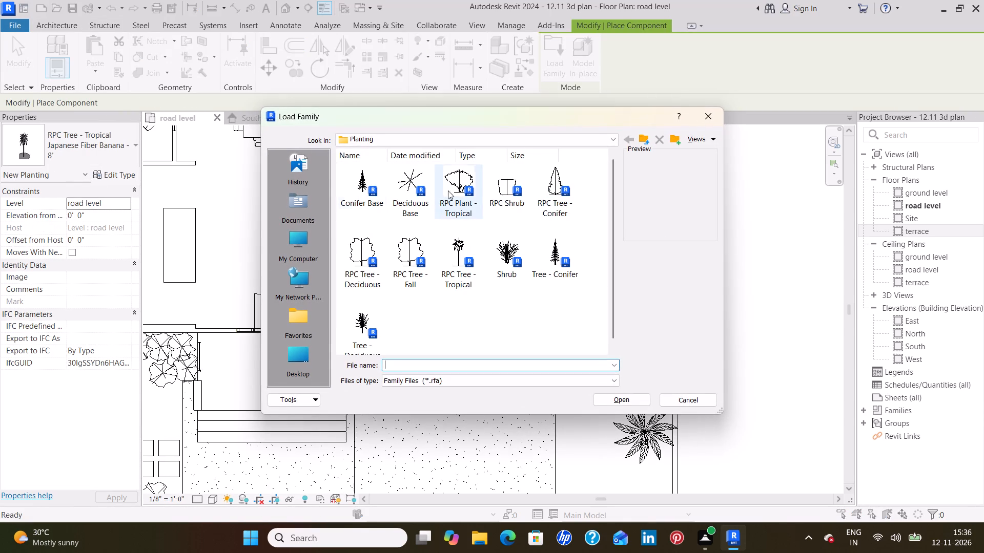
{"action": "left_click", "coordinate": [641, 137]}
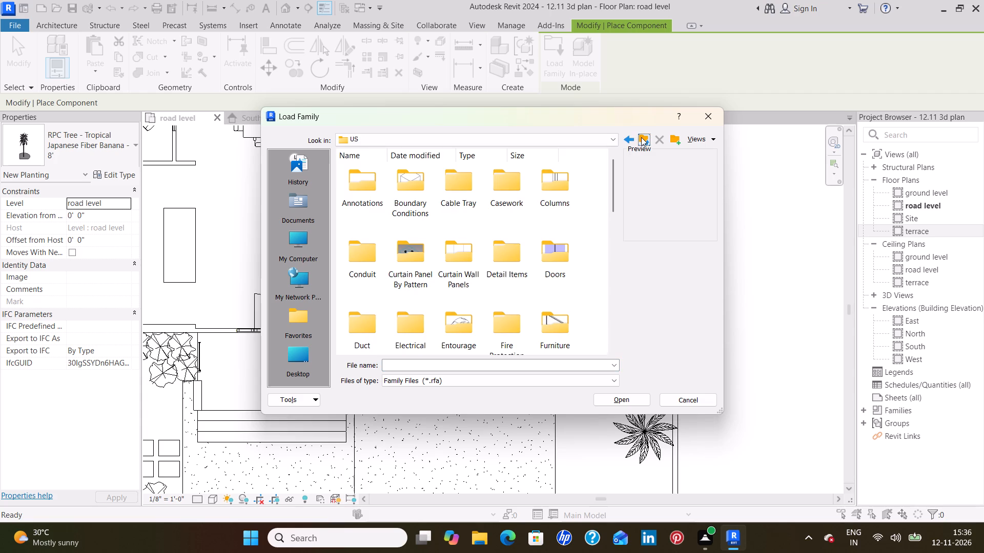
{"action": "left_click", "coordinate": [448, 318]}
{"action": "left_click", "coordinate": [453, 318]}
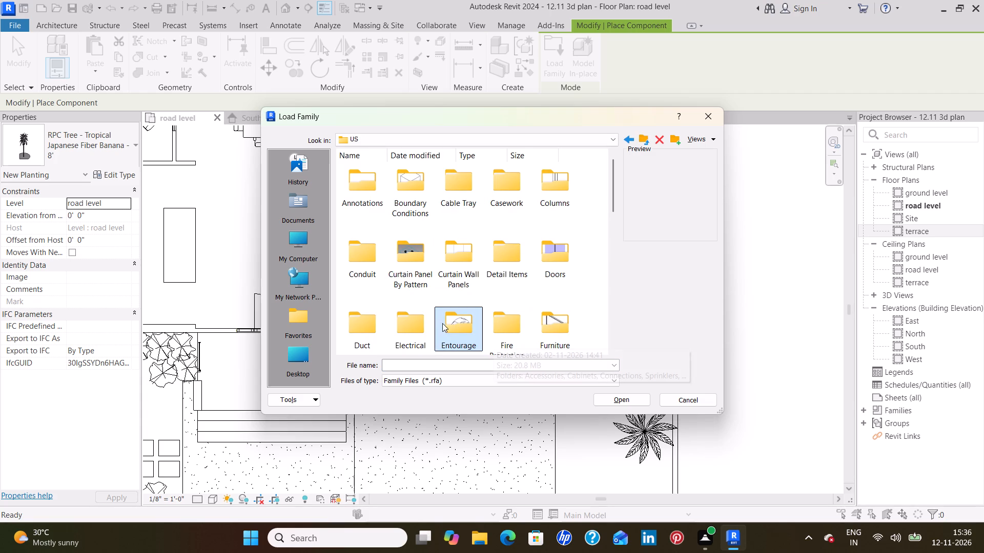
{"action": "double_click", "coordinate": [455, 325]}
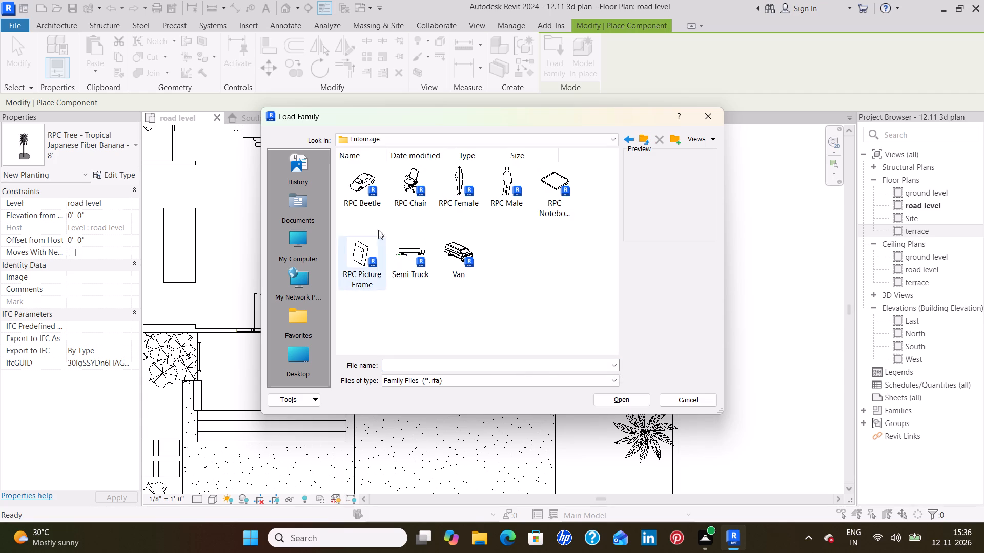
{"action": "left_click_drag", "start_coordinate": [350, 179], "coordinate": [350, 184]}
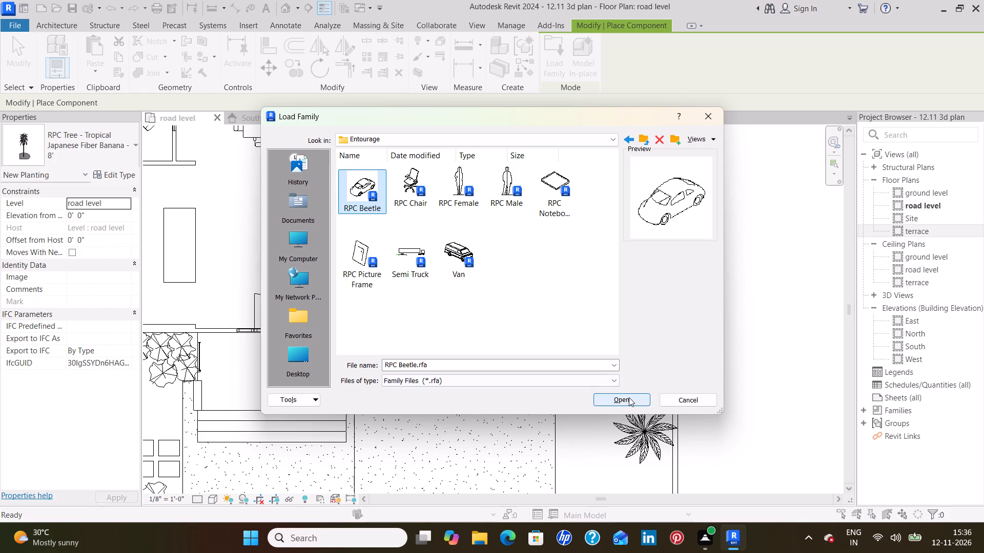
{"action": "left_click", "coordinate": [628, 397]}
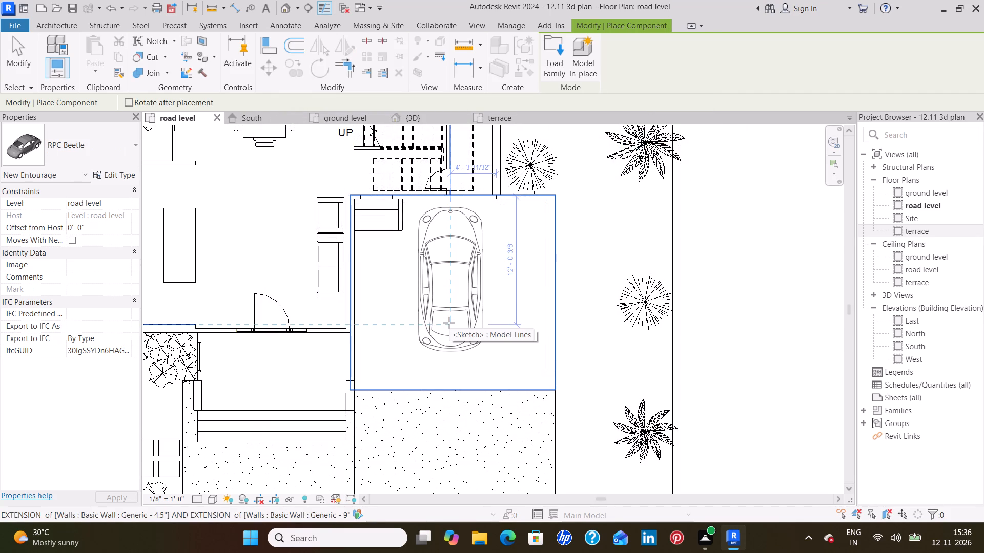
Place two RPC Beetle cars side by side in the carport, rotated with their fronts facing south toward the driveway.
{"action": "key", "text": "space"}
{"action": "key", "text": "space"}
{"action": "key", "text": "space"}
{"action": "key", "text": "space"}
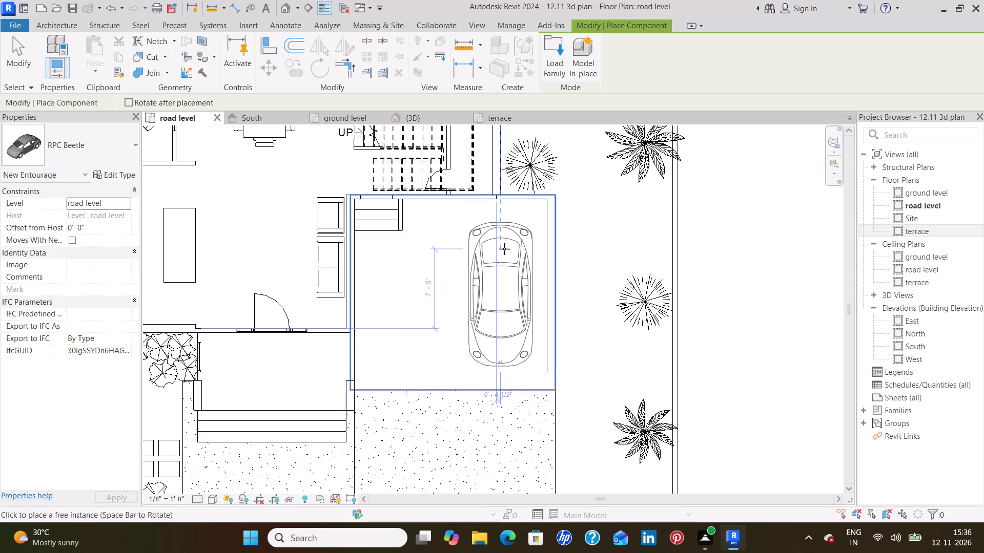
{"action": "left_click", "coordinate": [498, 247]}
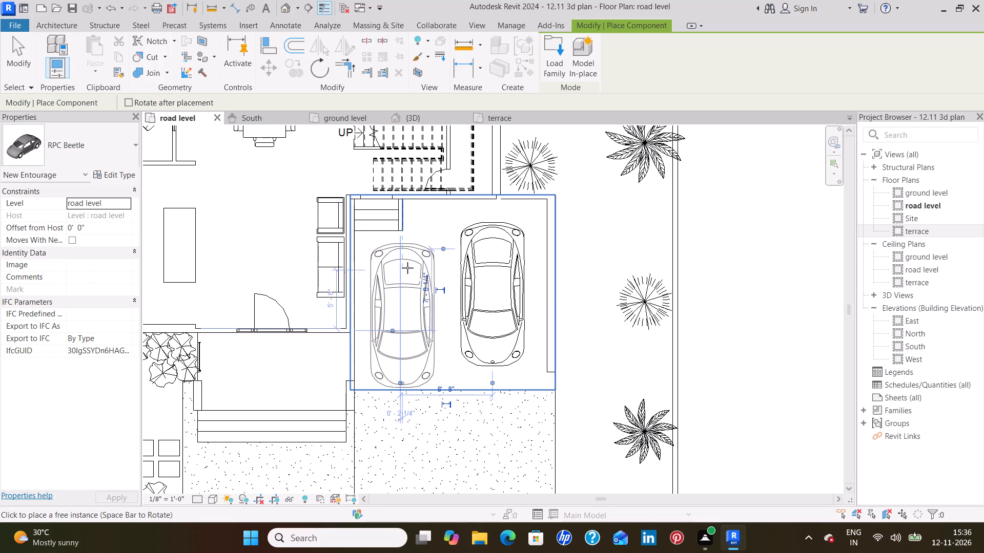
{"action": "left_click", "coordinate": [414, 268]}
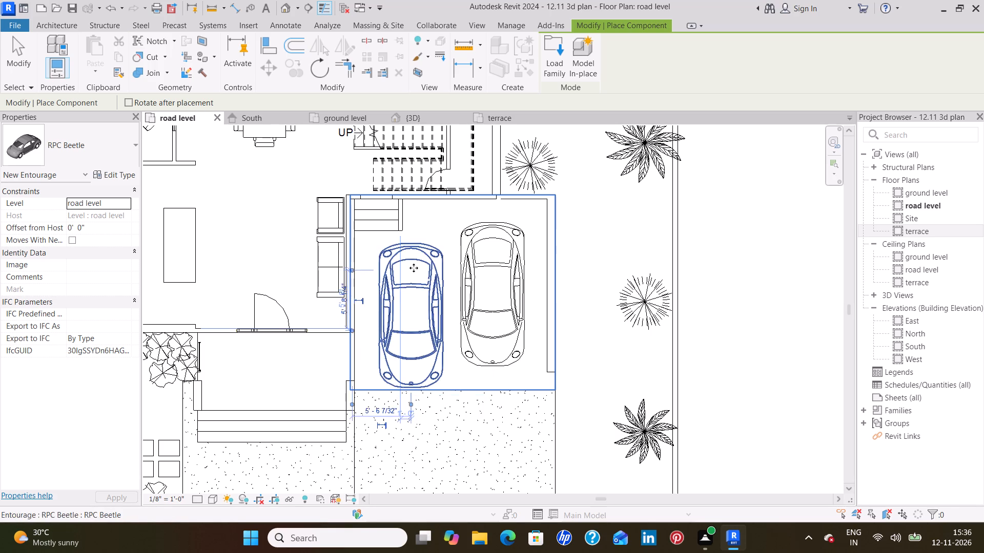
{"action": "key", "text": "Escape"}
{"action": "key", "text": "Escape"}
{"action": "scroll", "coordinate": [394, 293], "scroll_direction": "down", "scroll_amount": 5}
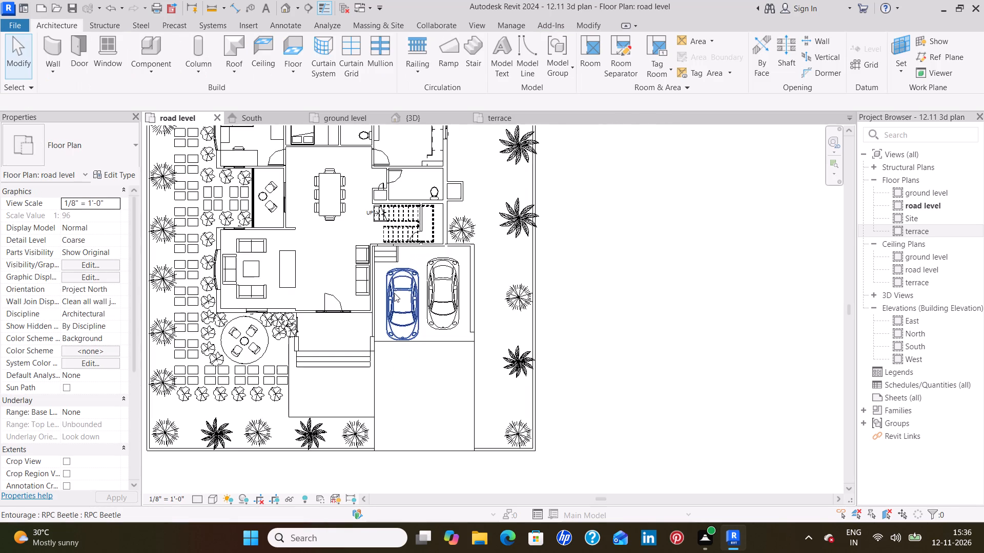
Pick VW Beetle [4] from the Auto_Economy/Midsize class as the render appearance of the carport's RPC Beetle type.
{"action": "left_click", "coordinate": [435, 119]}
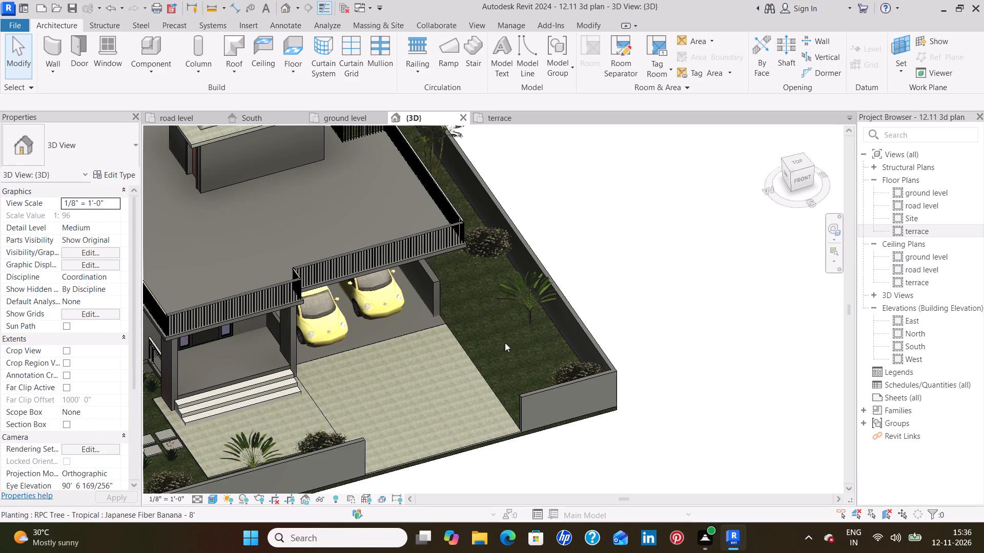
{"action": "middle_click_drag", "start_coordinate": [521, 345], "coordinate": [505, 293], "text": "shift"}
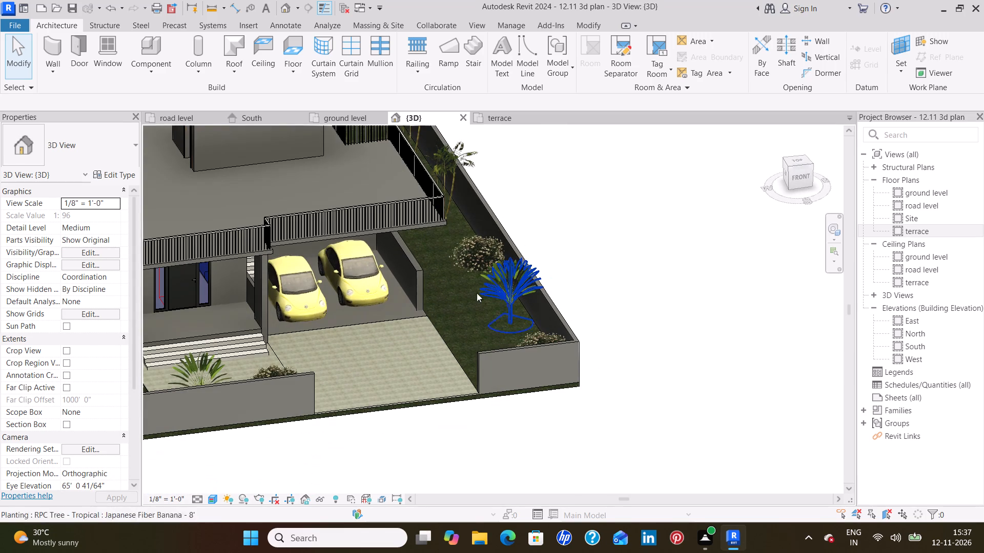
{"action": "left_click", "coordinate": [386, 299]}
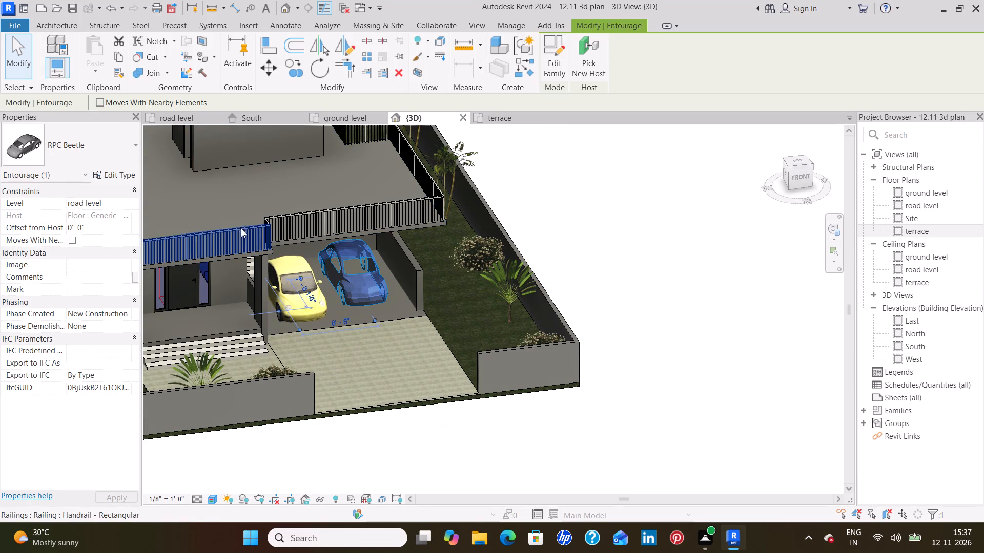
{"action": "left_click", "coordinate": [120, 176]}
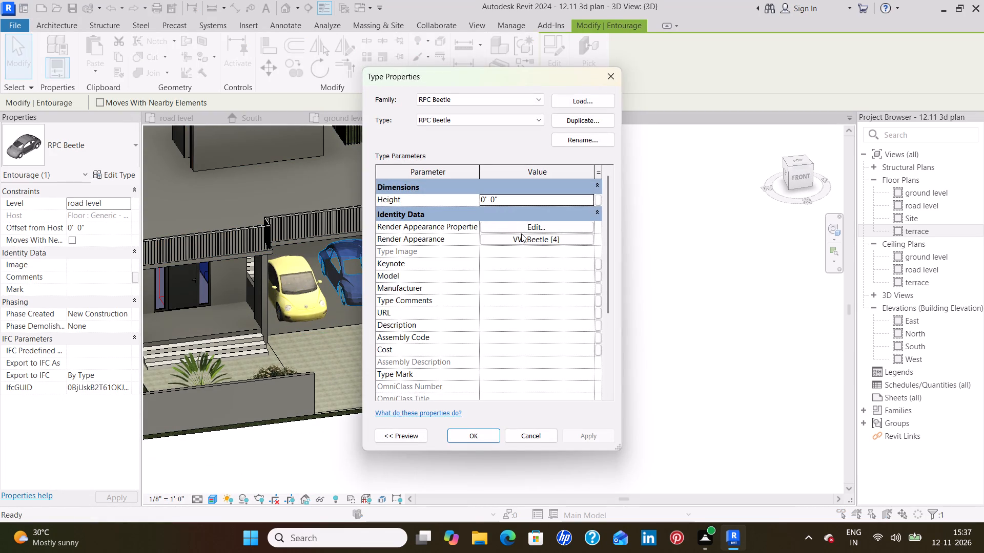
{"action": "left_click", "coordinate": [559, 239]}
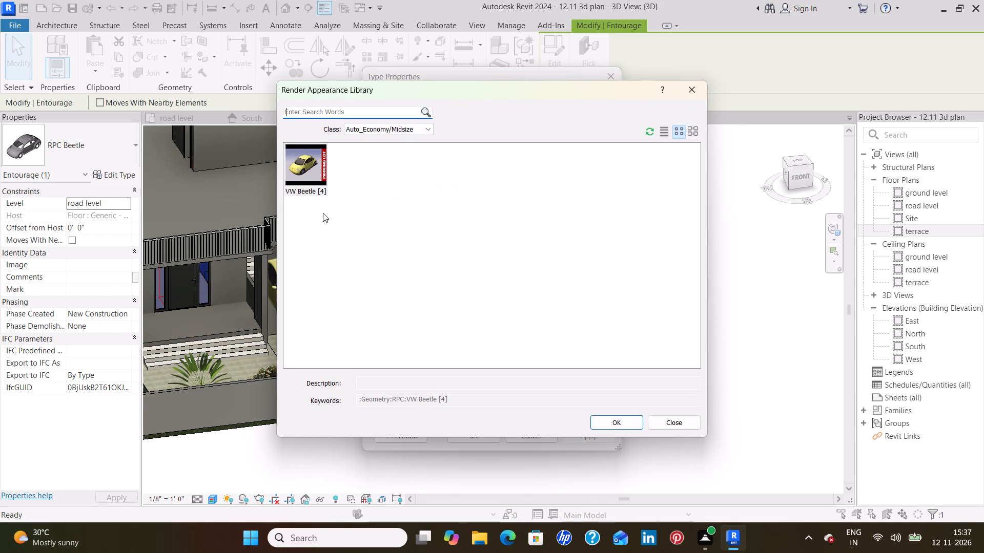
{"action": "left_click", "coordinate": [305, 186]}
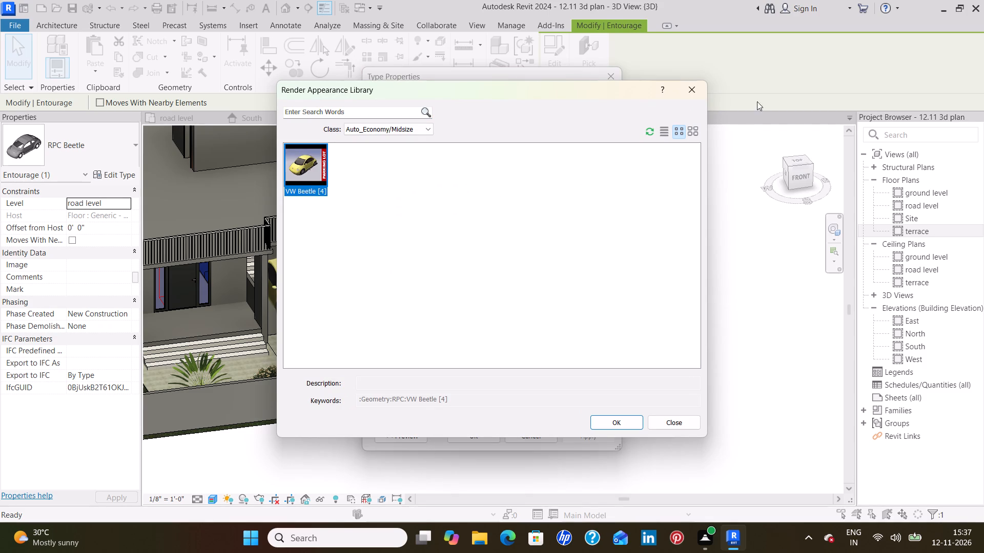
{"action": "left_click", "coordinate": [603, 422]}
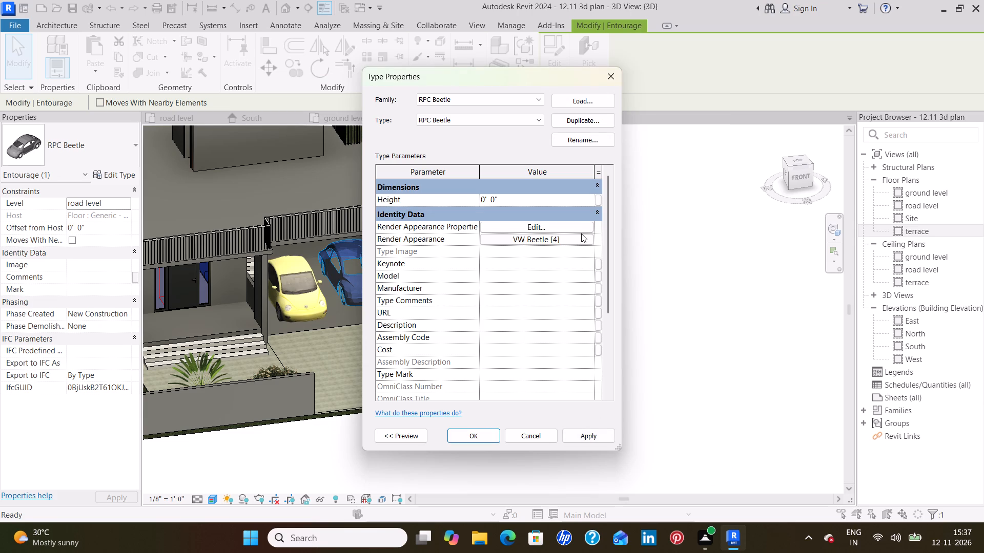
Lower the glass transparency and tinting in the RPC Beetle type's render appearance properties and apply the type change.
{"action": "left_click", "coordinate": [580, 225]}
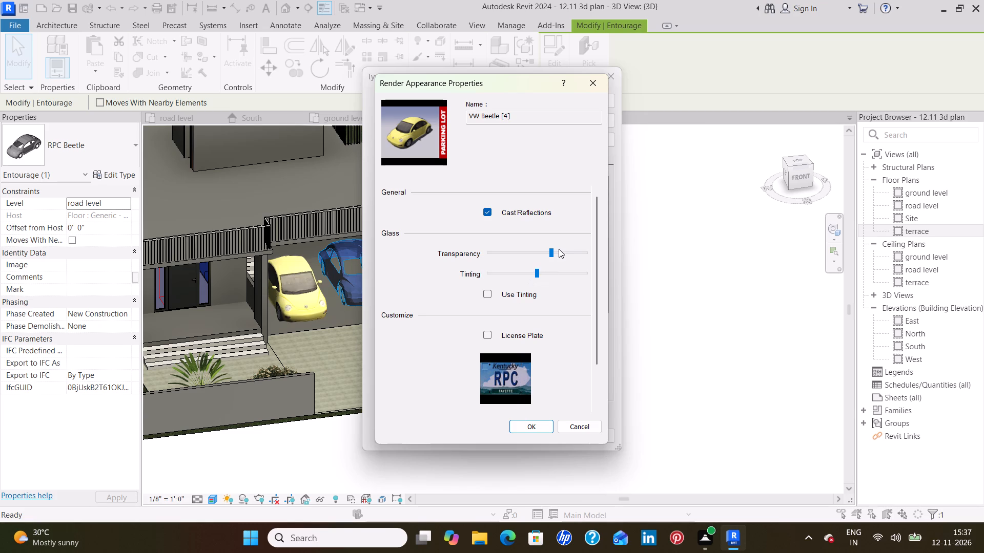
{"action": "left_click_drag", "start_coordinate": [552, 249], "coordinate": [532, 252]}
{"action": "left_click_drag", "start_coordinate": [537, 275], "coordinate": [531, 276]}
{"action": "left_click", "coordinate": [535, 426]}
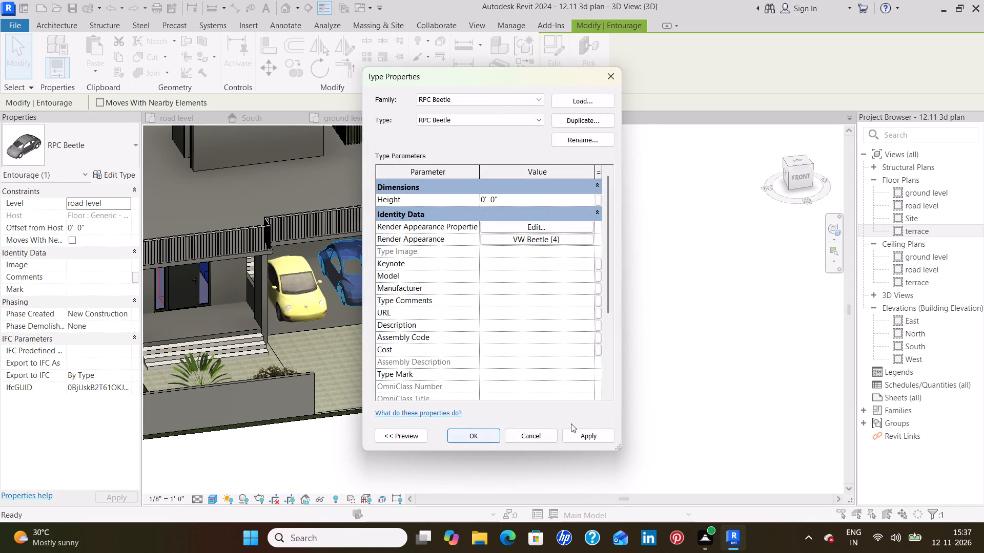
{"action": "left_click", "coordinate": [583, 433]}
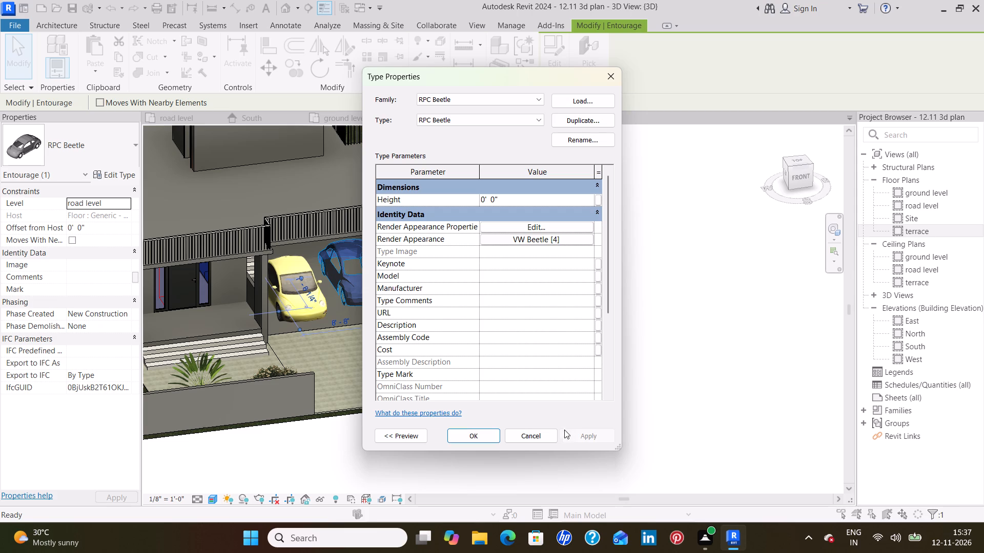
{"action": "left_click", "coordinate": [483, 431]}
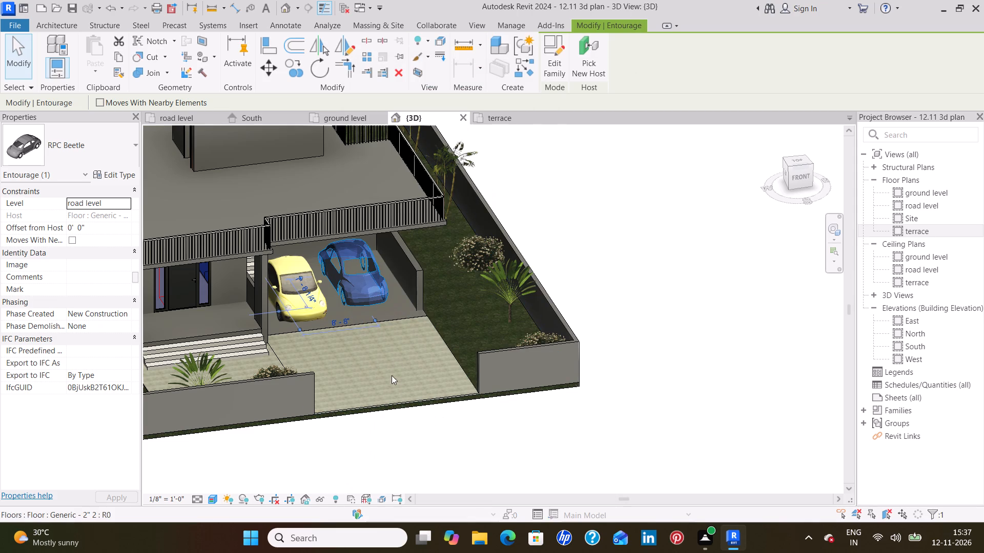
{"action": "left_click", "coordinate": [400, 350]}
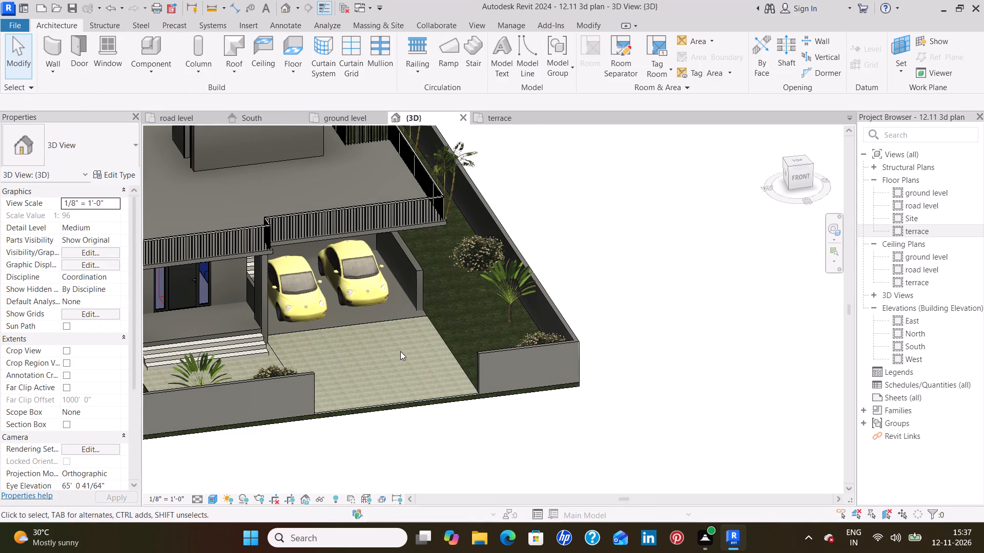
Examine the whole house in the 3D view and compare the road level plan with the reference plan beside it.
{"action": "scroll", "coordinate": [393, 333], "scroll_direction": "down", "scroll_amount": 3}
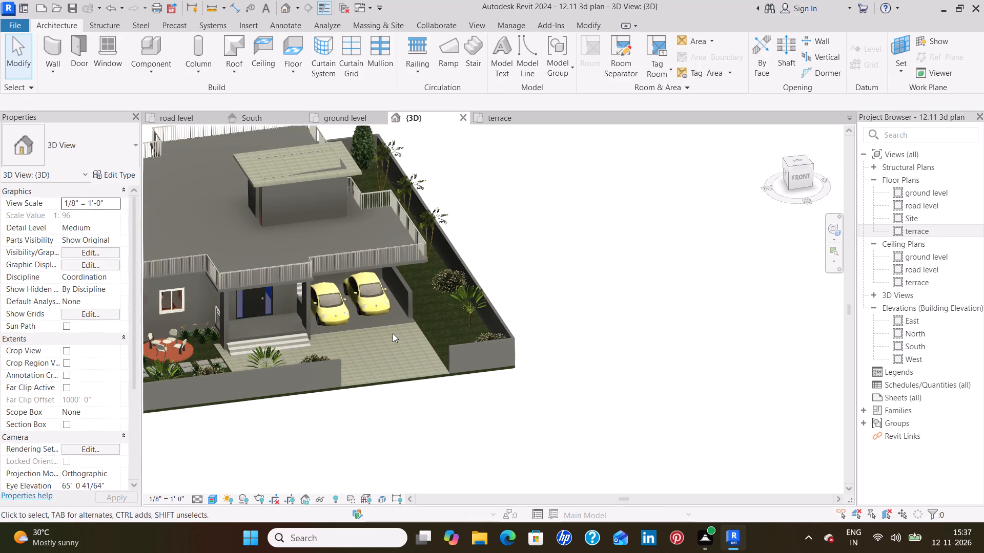
{"action": "scroll", "coordinate": [393, 332], "scroll_direction": "down", "scroll_amount": 1}
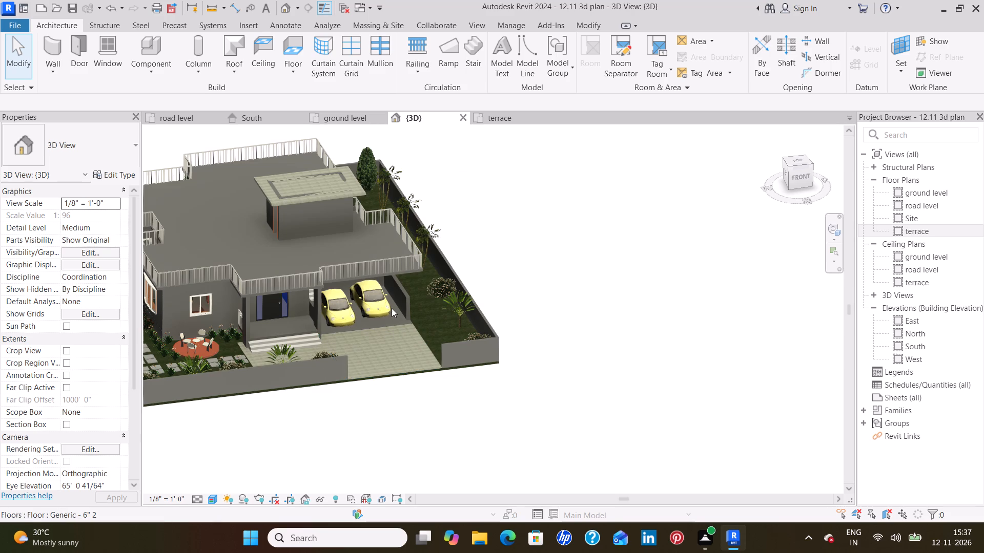
{"action": "scroll", "coordinate": [392, 308], "scroll_direction": "down", "scroll_amount": 3}
{"action": "middle_click_drag", "start_coordinate": [389, 308], "coordinate": [530, 321]}
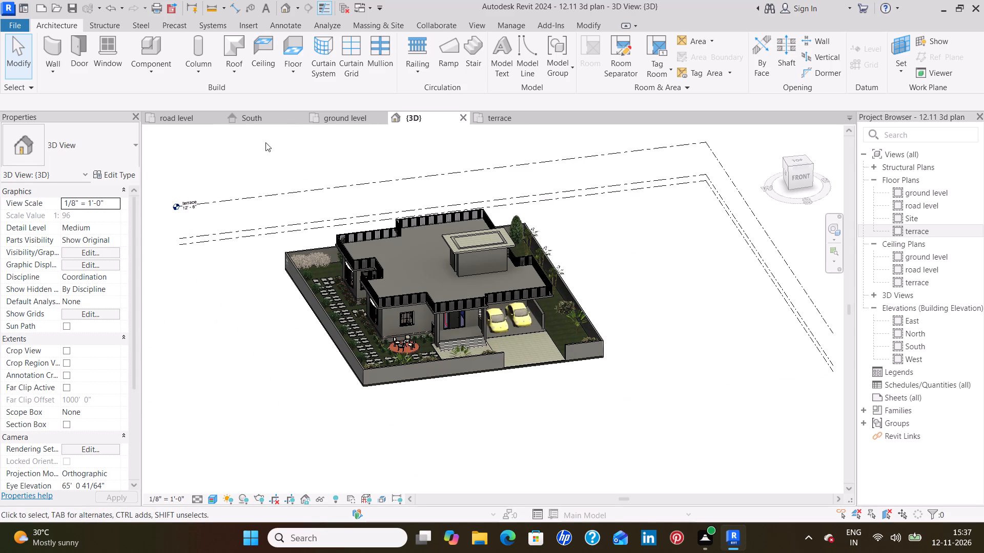
{"action": "left_click", "coordinate": [175, 116]}
{"action": "scroll", "coordinate": [495, 315], "scroll_direction": "down", "scroll_amount": 4}
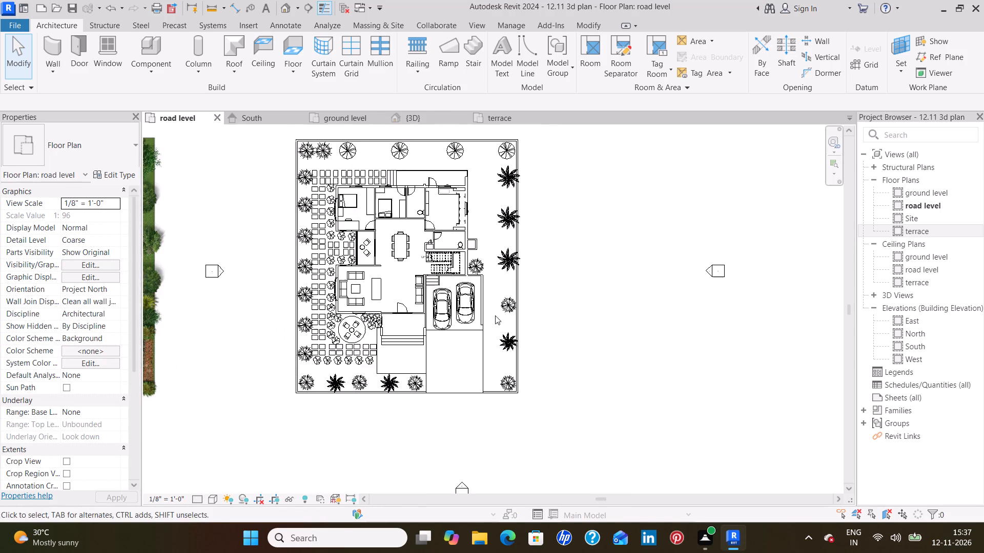
{"action": "scroll", "coordinate": [495, 315], "scroll_direction": "down", "scroll_amount": 4}
{"action": "middle_click_drag", "start_coordinate": [591, 311], "coordinate": [498, 327]}
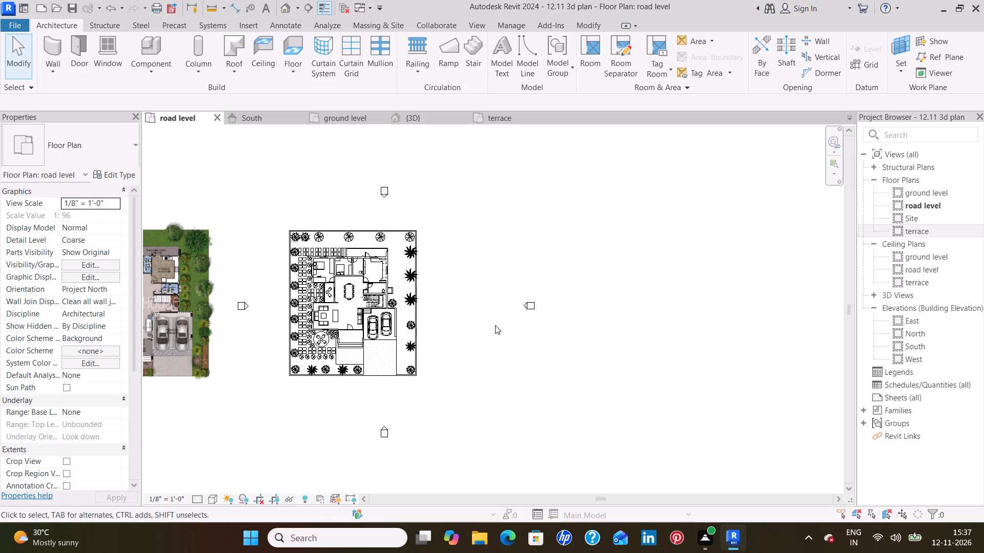
{"action": "scroll", "coordinate": [490, 316], "scroll_direction": "down", "scroll_amount": 1}
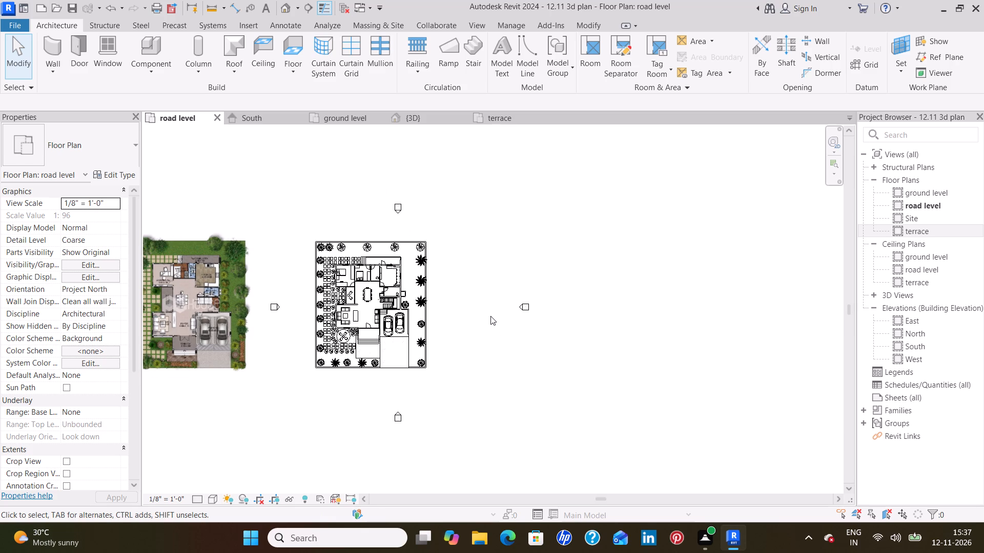
{"action": "scroll", "coordinate": [490, 316], "scroll_direction": "down", "scroll_amount": 4}
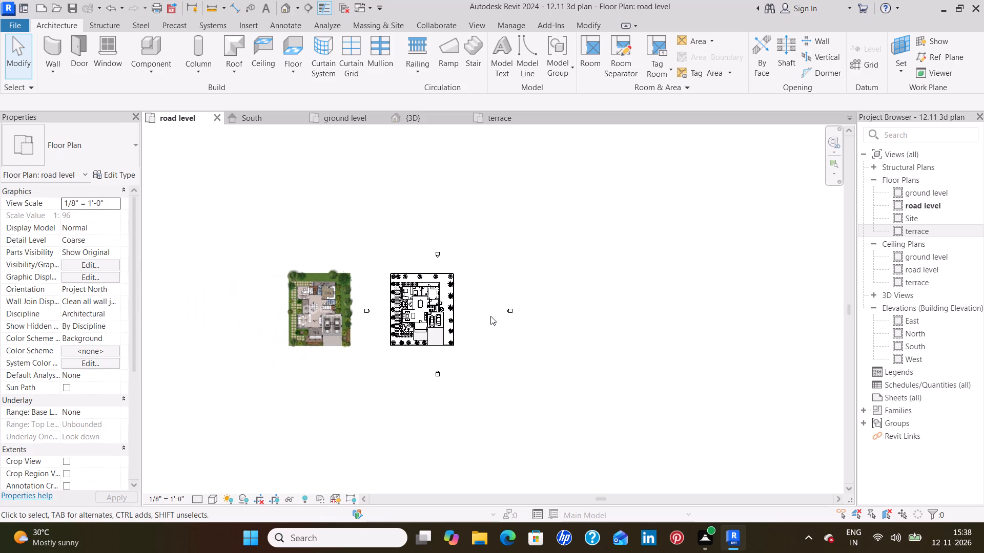
{"action": "scroll", "coordinate": [489, 313], "scroll_direction": "up", "scroll_amount": 5}
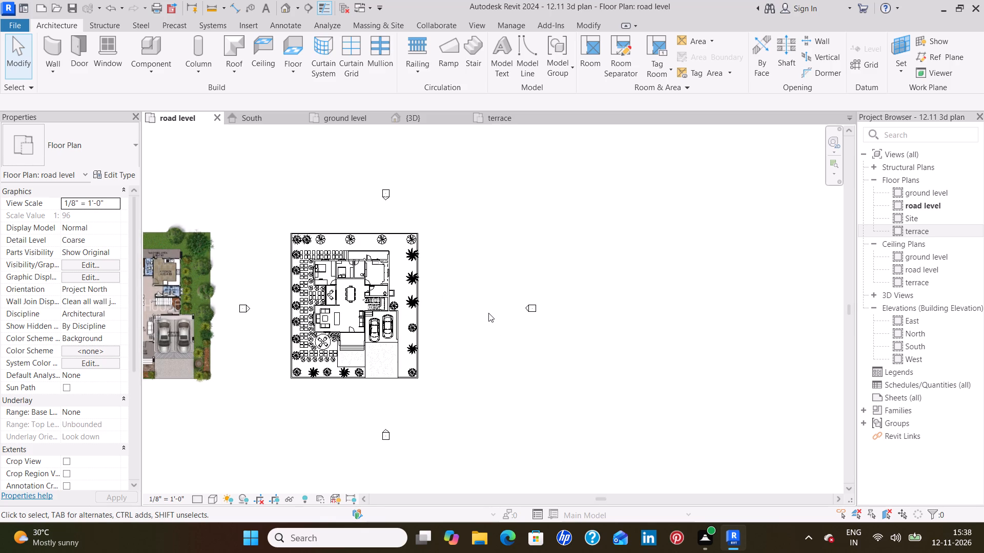
{"action": "scroll", "coordinate": [488, 313], "scroll_direction": "down", "scroll_amount": 6}
{"action": "scroll", "coordinate": [488, 313], "scroll_direction": "up", "scroll_amount": 5}
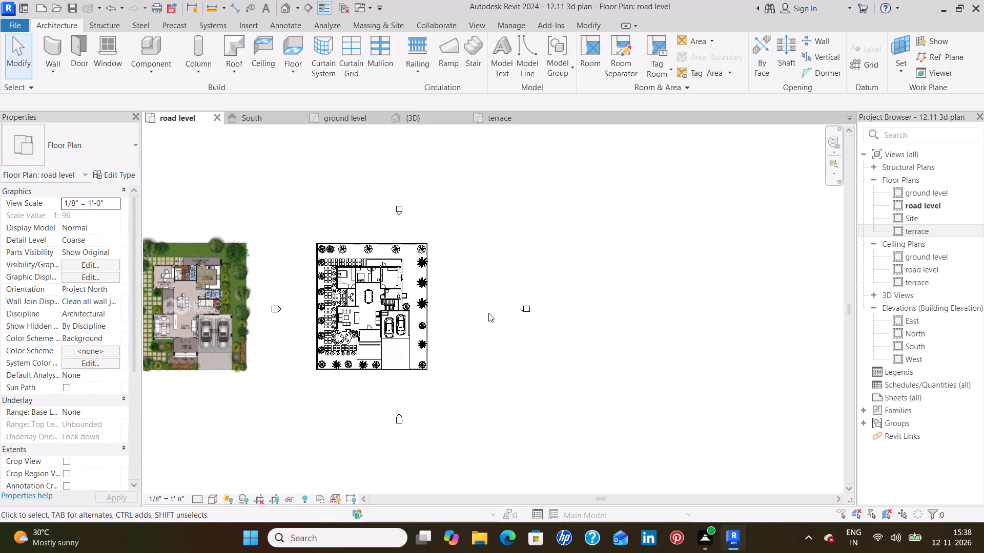
{"action": "scroll", "coordinate": [488, 313], "scroll_direction": "up", "scroll_amount": 6}
{"action": "scroll", "coordinate": [488, 312], "scroll_direction": "down", "scroll_amount": 2}
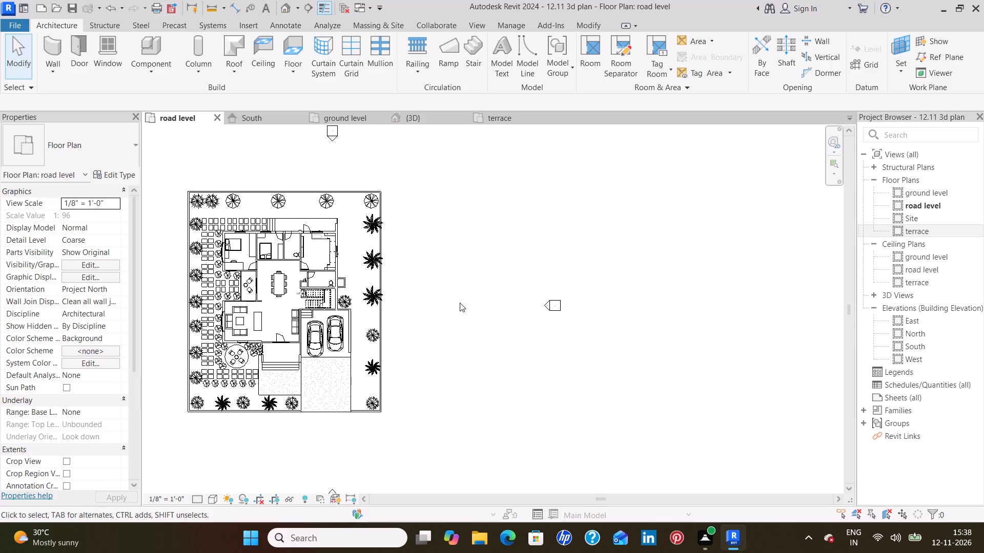
{"action": "scroll", "coordinate": [338, 286], "scroll_direction": "up", "scroll_amount": 4}
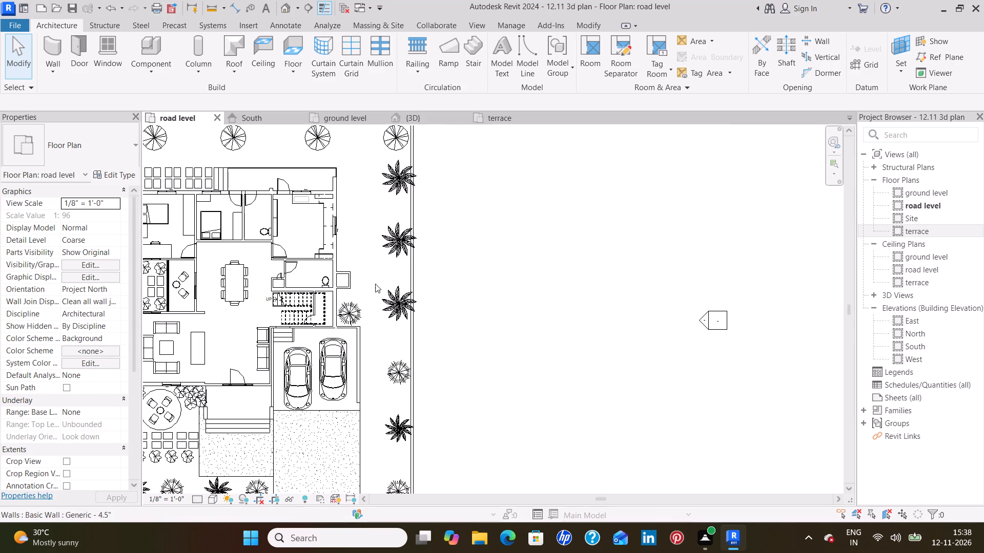
{"action": "scroll", "coordinate": [373, 281], "scroll_direction": "up", "scroll_amount": 3}
{"action": "middle_click_drag", "start_coordinate": [370, 276], "coordinate": [411, 291]}
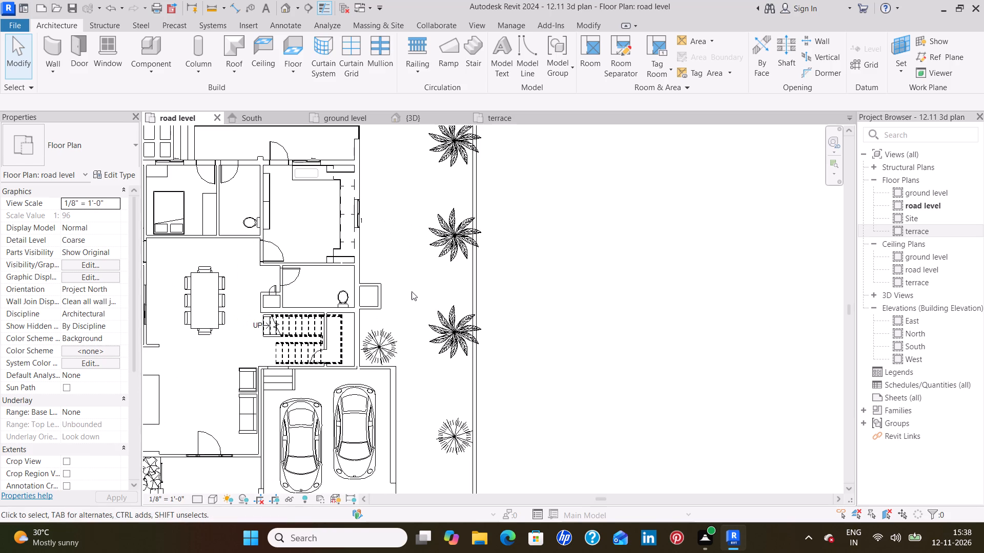
Start a new floor on the road level plan and duplicate the Generic - 6" 6 type as Generic - 2" 5.
{"action": "scroll", "coordinate": [412, 291], "scroll_direction": "down", "scroll_amount": 4}
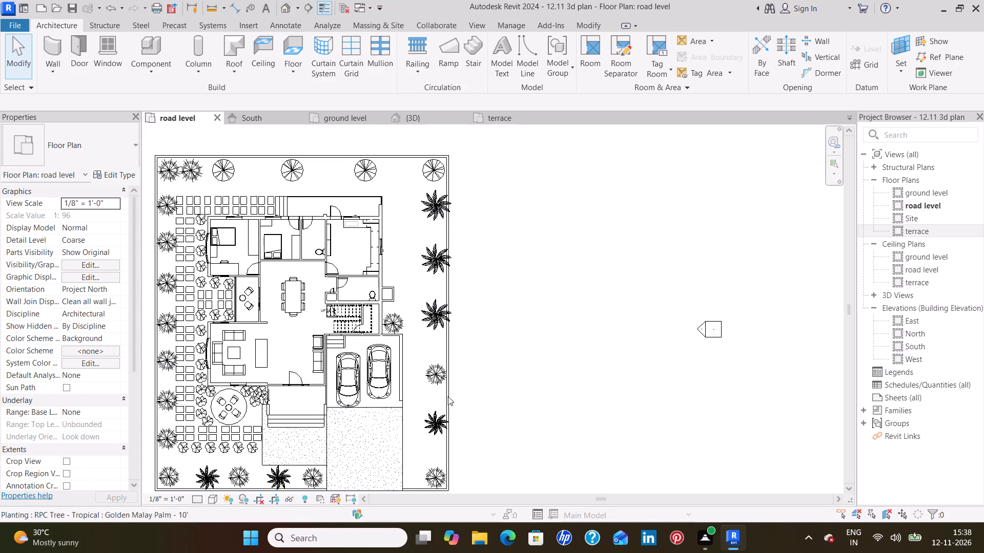
{"action": "scroll", "coordinate": [420, 413], "scroll_direction": "up", "scroll_amount": 4}
{"action": "middle_click_drag", "start_coordinate": [418, 419], "coordinate": [379, 331]}
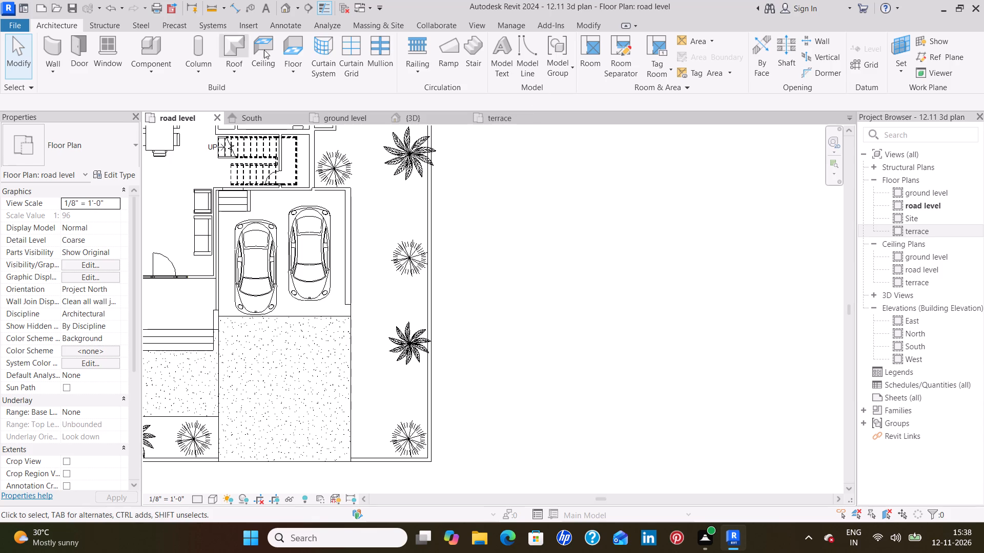
{"action": "left_click", "coordinate": [295, 54]}
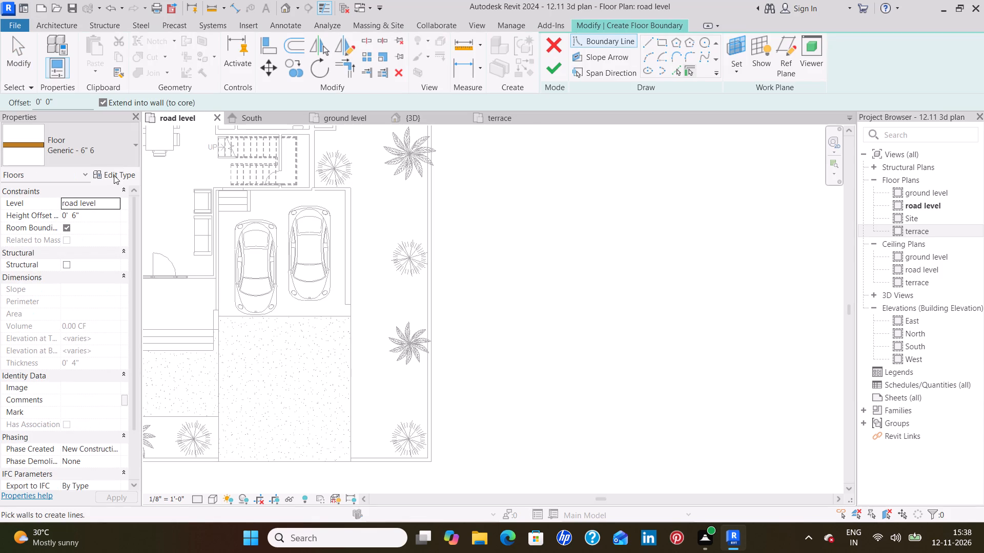
{"action": "left_click", "coordinate": [114, 176]}
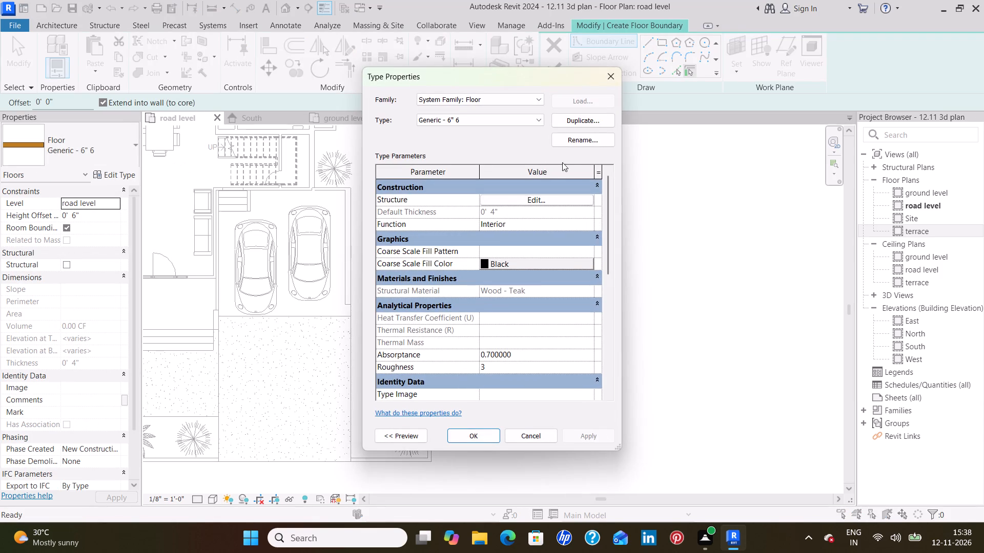
{"action": "left_click", "coordinate": [583, 120]}
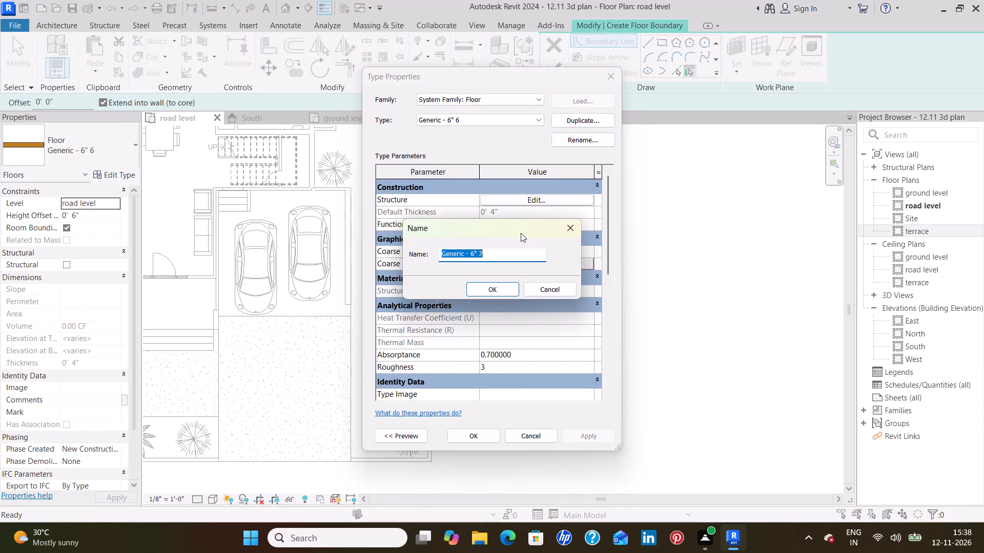
{"action": "left_click", "coordinate": [488, 256]}
{"action": "key", "text": "BackSpace"}
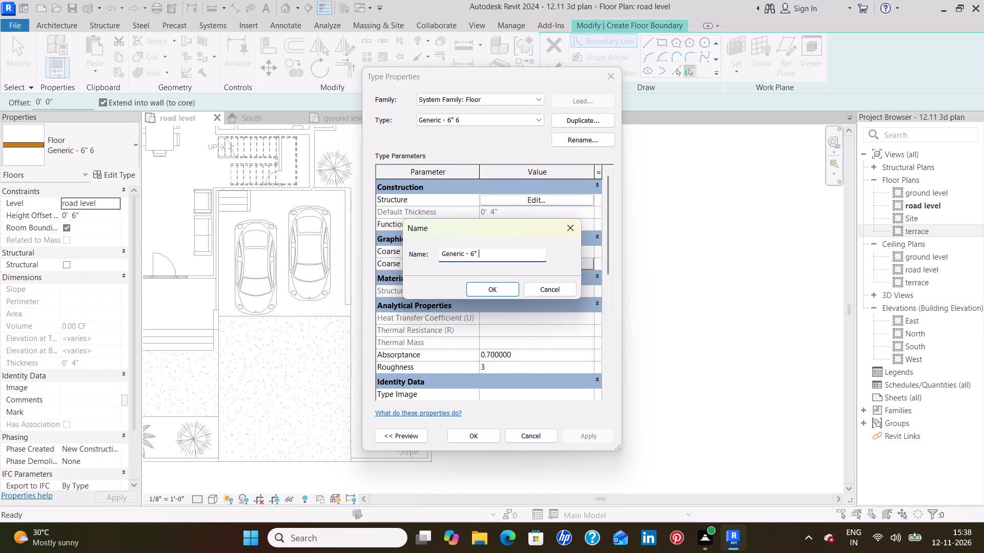
{"action": "key", "text": "BackSpace"}
{"action": "key", "text": "BackSpace"}
{"action": "key", "text": "BackSpace"}
{"action": "key", "text": "2"}
{"action": "key", "text": "shift+quotedbl"}
{"action": "key", "text": "space"}
{"action": "key", "text": "5"}
{"action": "left_click", "coordinate": [501, 290]}
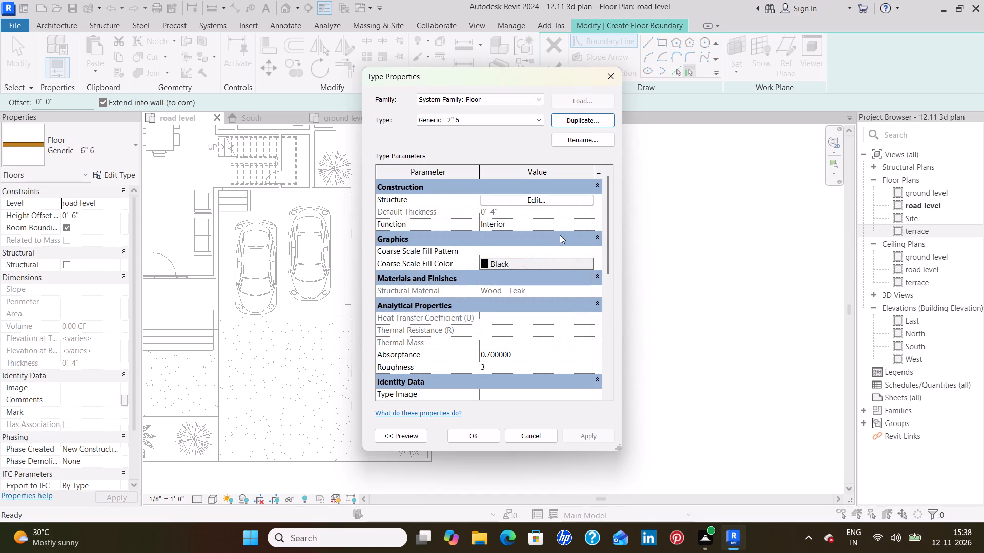
Set the structure layer thickness of the Generic - 2" 5 floor type to 2" and apply the type.
{"action": "left_click", "coordinate": [568, 198]}
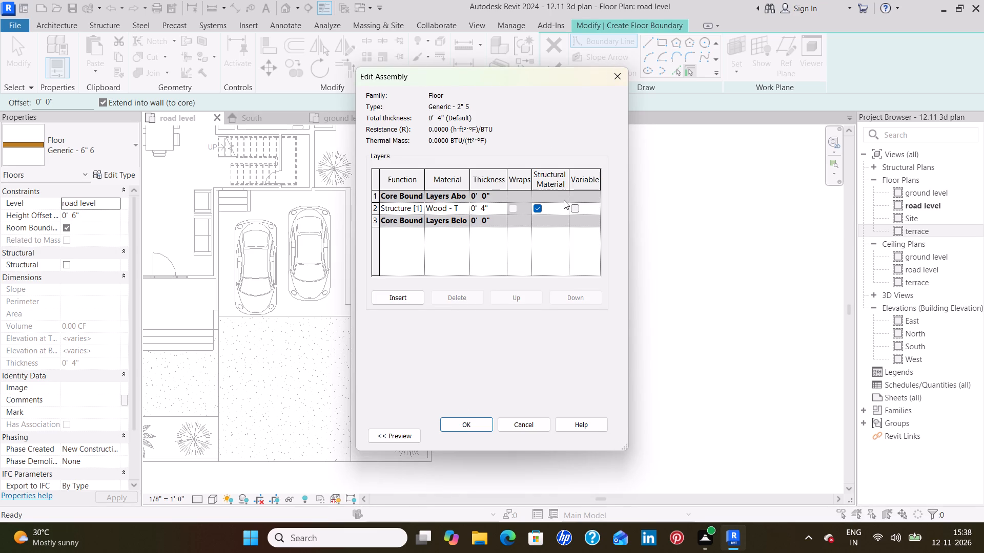
{"action": "left_click", "coordinate": [497, 207]}
{"action": "key", "text": "BackSpace"}
{"action": "key", "text": "2"}
{"action": "key", "text": "shift+quotedbl"}
{"action": "key", "text": "Return"}
{"action": "left_click", "coordinate": [472, 426]}
{"action": "left_click", "coordinate": [596, 438]}
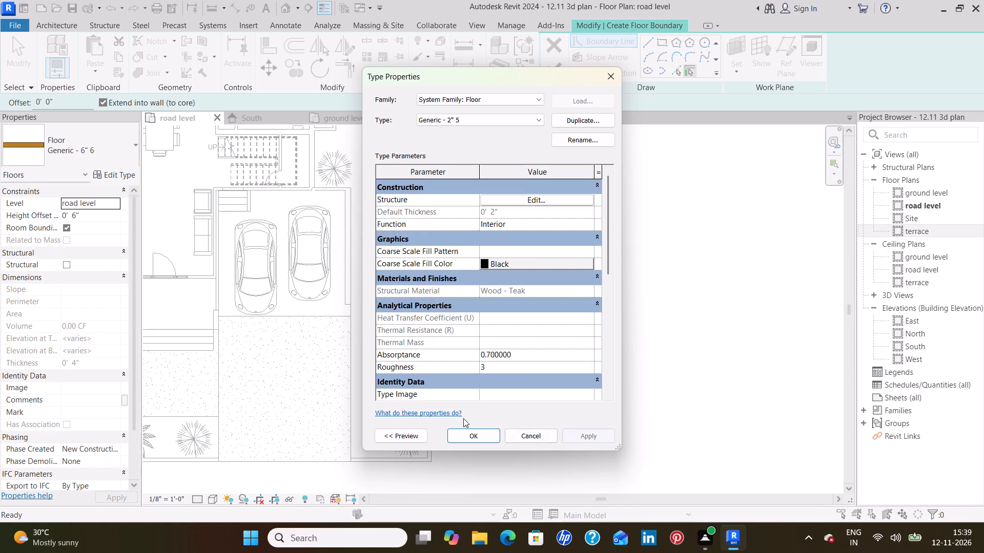
{"action": "left_click", "coordinate": [484, 438]}
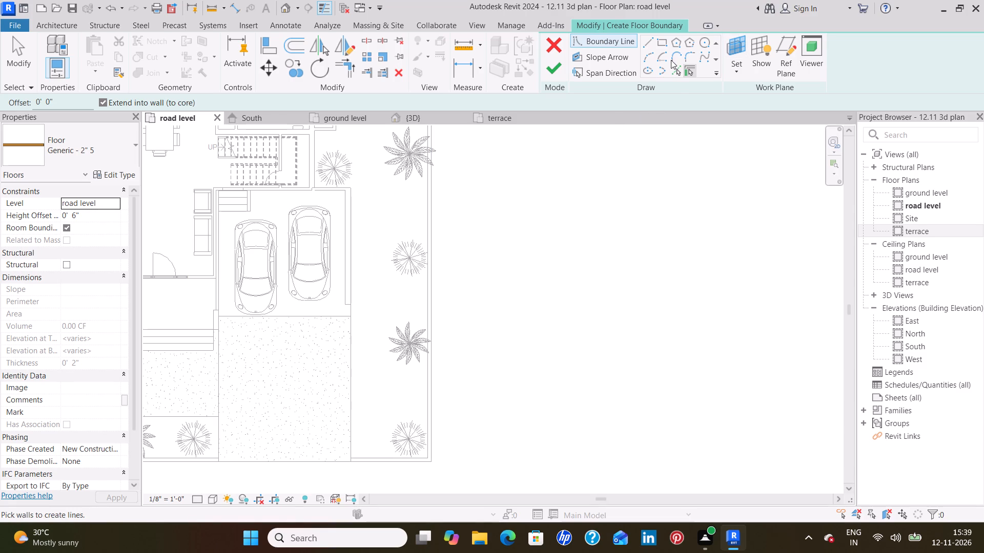
Duplicate the Generic - 2" 5 floor type as Generic - 2" 6 for a rectangular floor boundary.
{"action": "left_click", "coordinate": [661, 41]}
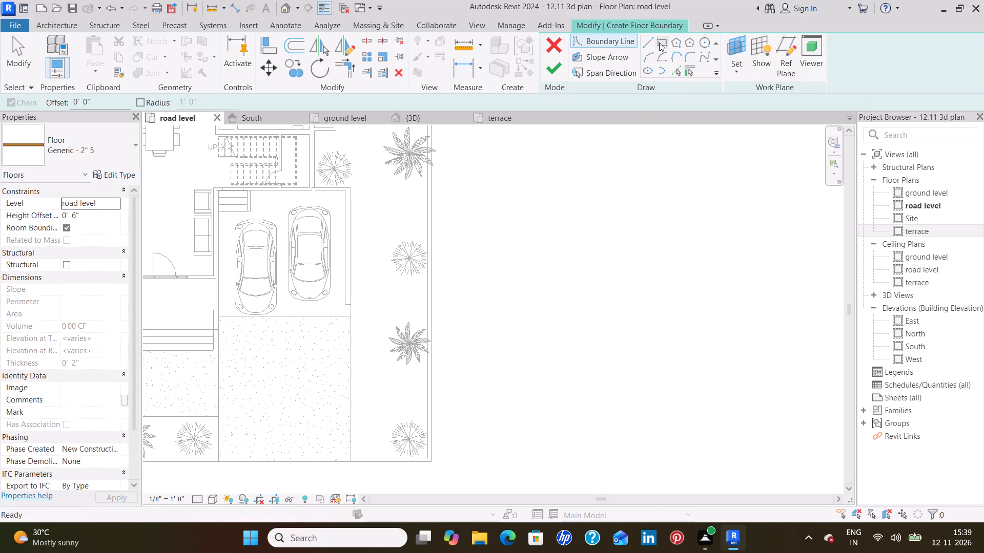
{"action": "left_click", "coordinate": [65, 162]}
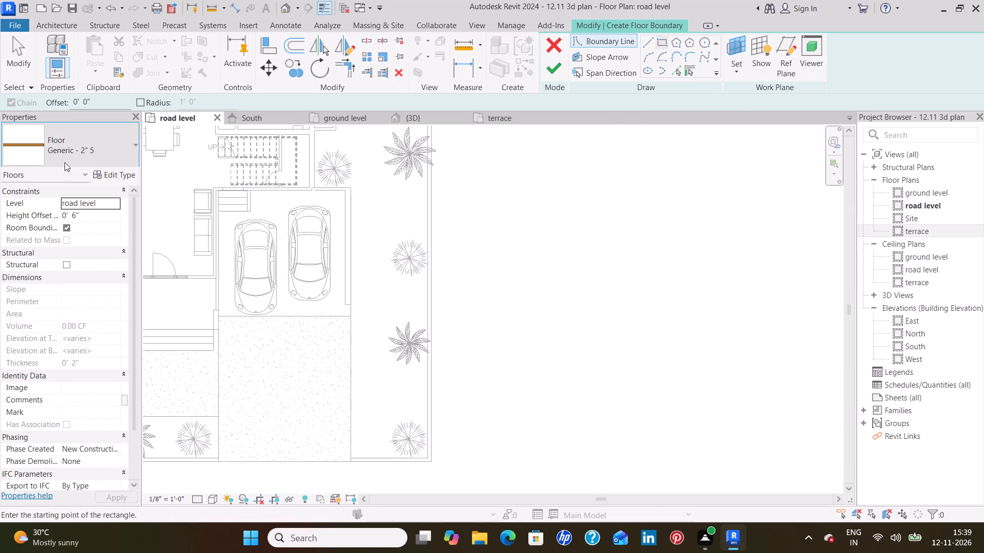
{"action": "left_click", "coordinate": [94, 153]}
{"action": "left_click", "coordinate": [110, 176]}
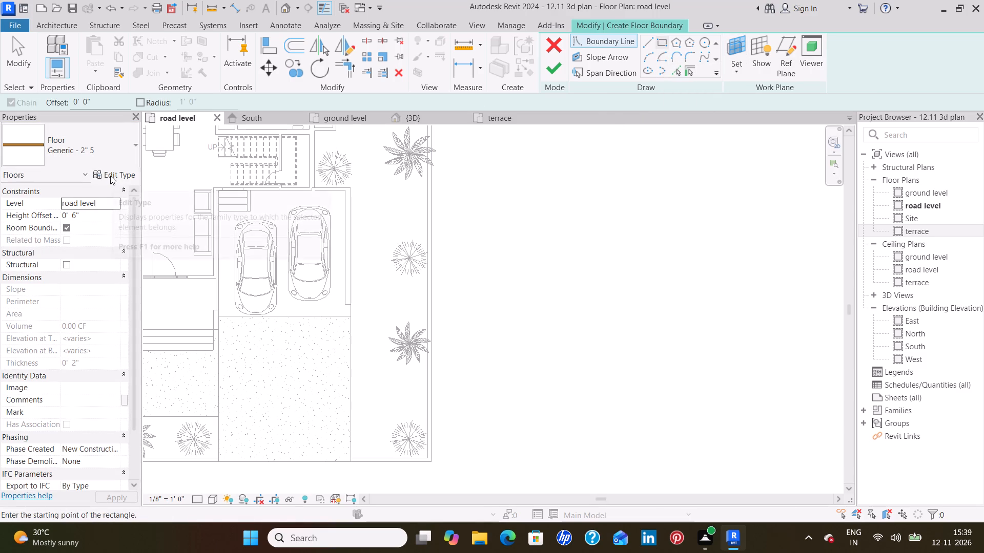
{"action": "left_click", "coordinate": [579, 120]}
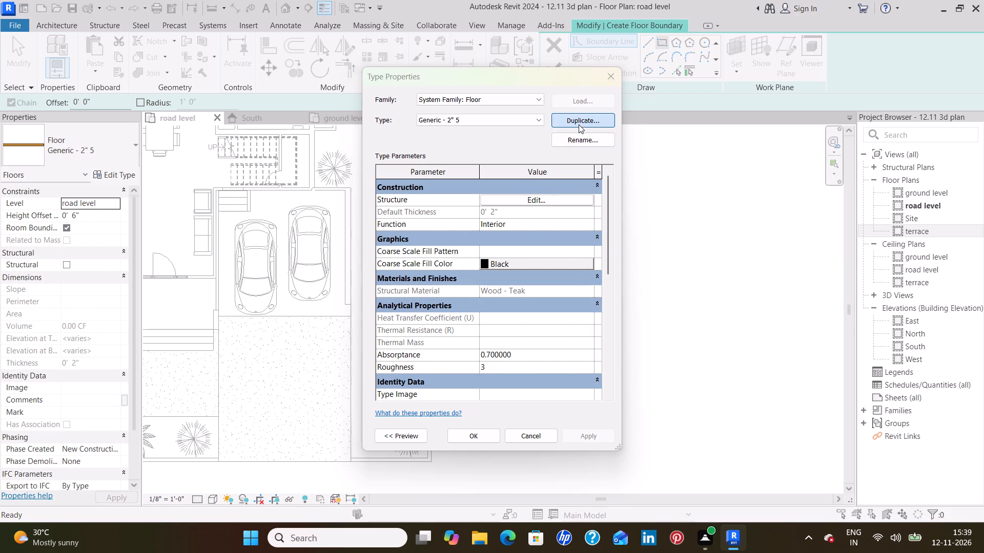
{"action": "left_click", "coordinate": [486, 286]}
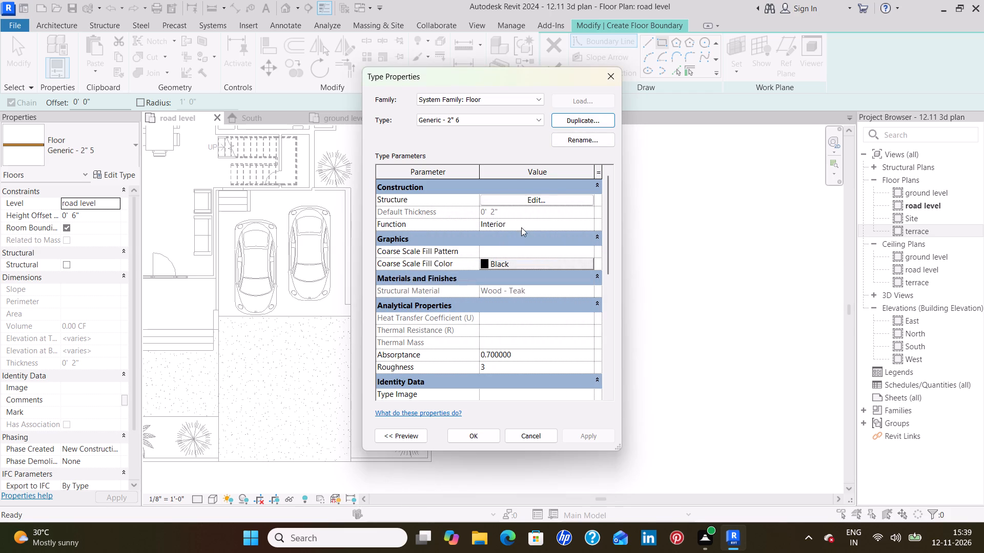
Assign the Tile, Porcelain, 4in material to the structure layer of the Generic - 2" 6 floor type.
{"action": "left_click", "coordinate": [535, 201]}
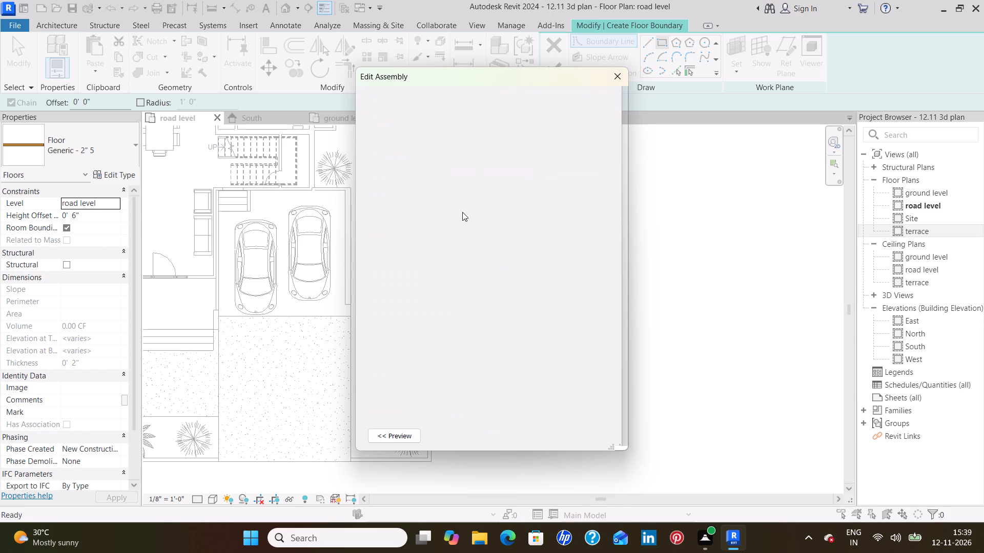
{"action": "left_click", "coordinate": [465, 209]}
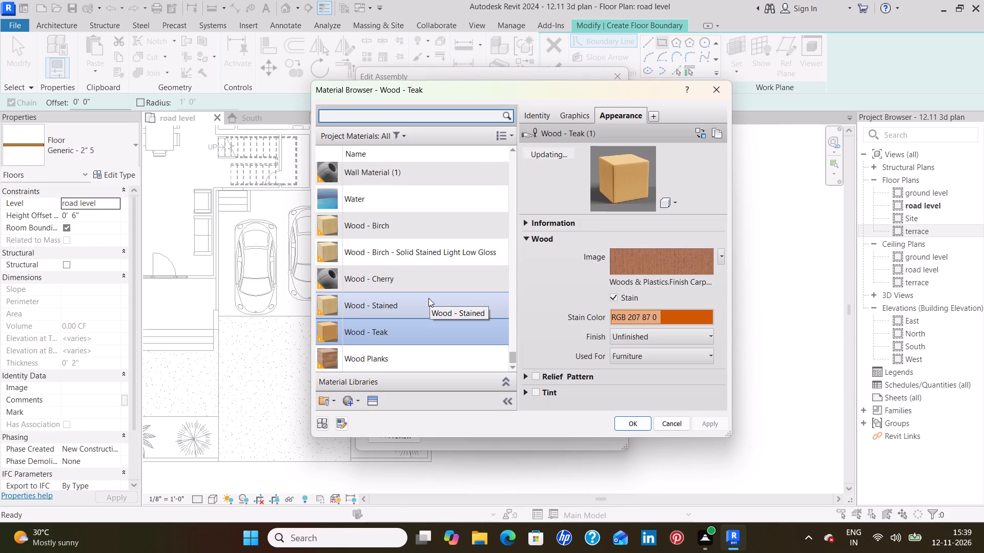
{"action": "scroll", "coordinate": [428, 298], "scroll_direction": "down", "scroll_amount": 3}
{"action": "scroll", "coordinate": [428, 298], "scroll_direction": "up", "scroll_amount": 3}
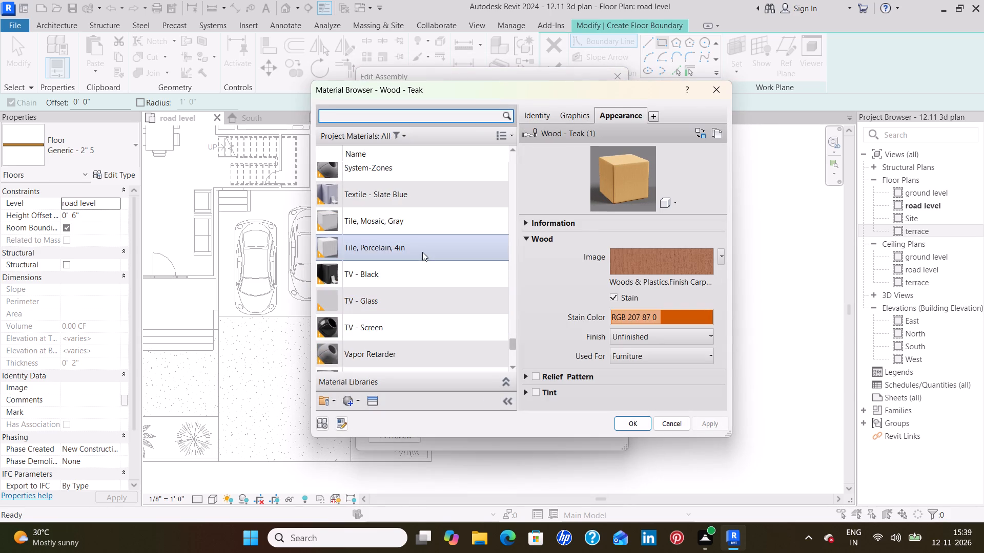
{"action": "left_click", "coordinate": [423, 249]}
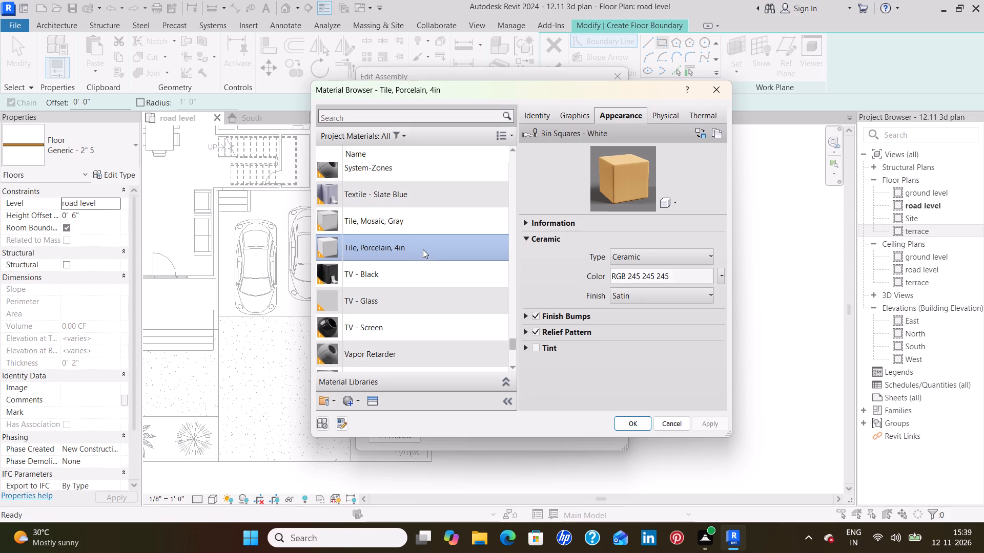
{"action": "left_click", "coordinate": [637, 424]}
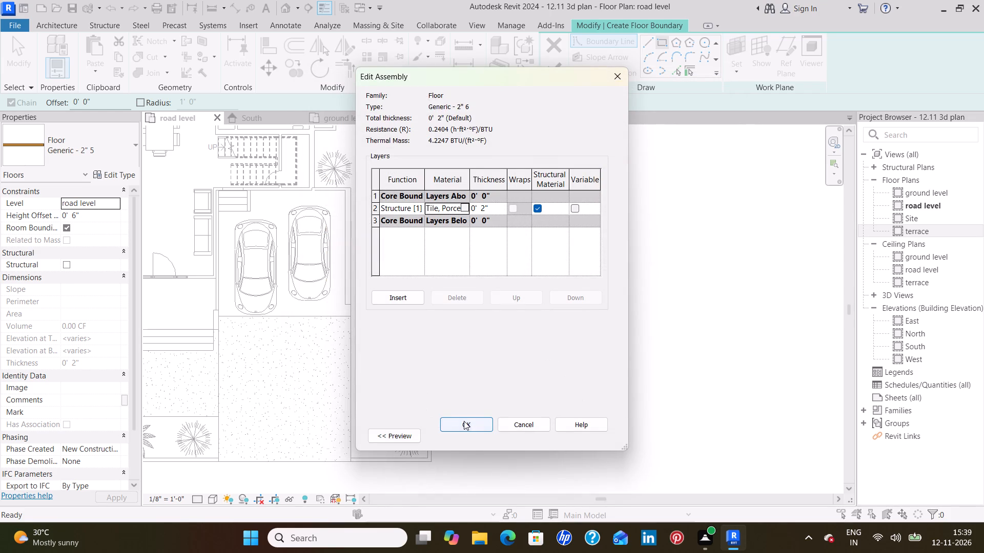
{"action": "left_click", "coordinate": [464, 421]}
{"action": "left_click", "coordinate": [582, 439]}
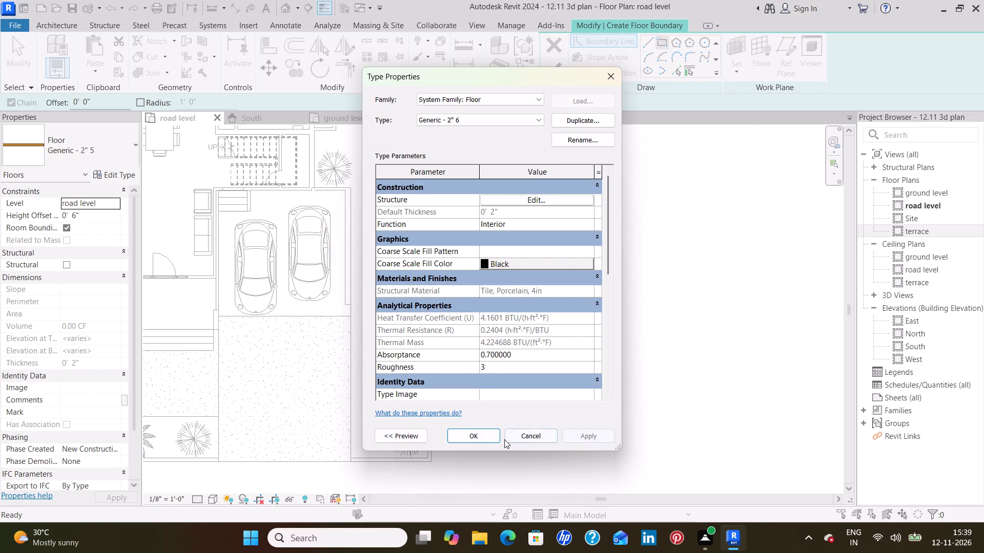
{"action": "left_click", "coordinate": [482, 436]}
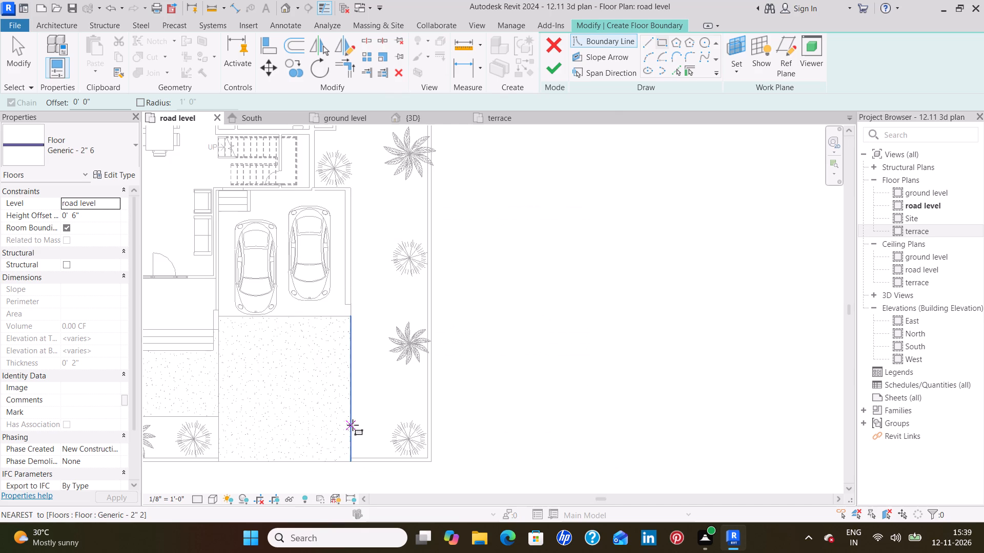
Sketch a rectangular floor boundary about 4' by 2' just east of the driveway, near the south boundary wall.
{"action": "scroll", "coordinate": [353, 425], "scroll_direction": "up", "scroll_amount": 5}
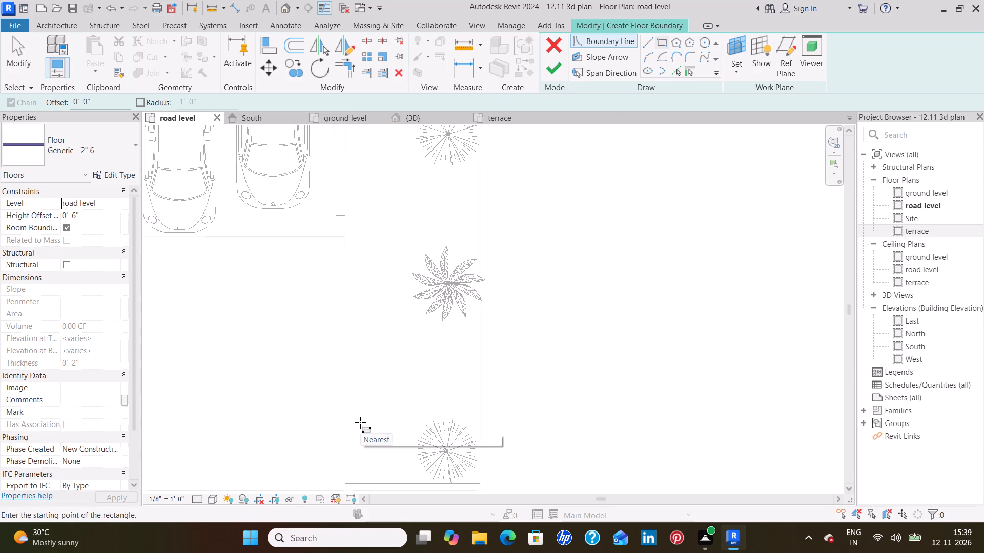
{"action": "middle_click_drag", "start_coordinate": [390, 434], "coordinate": [390, 379]}
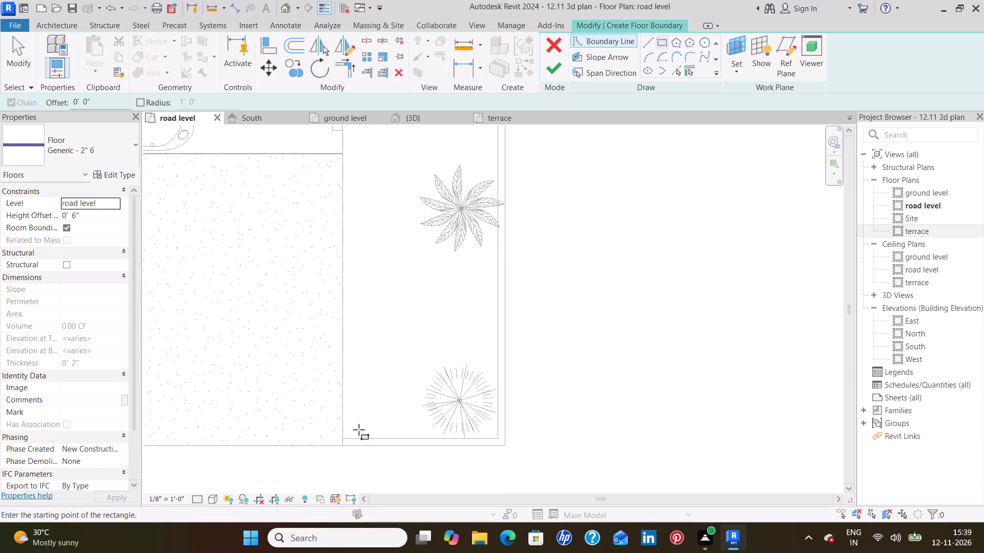
{"action": "left_click", "coordinate": [358, 431]}
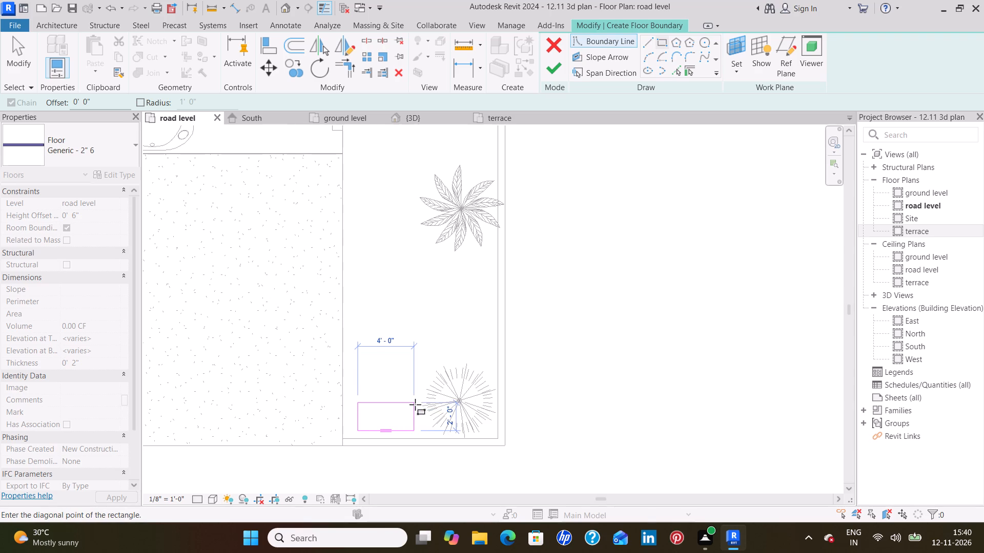
{"action": "left_click", "coordinate": [415, 405]}
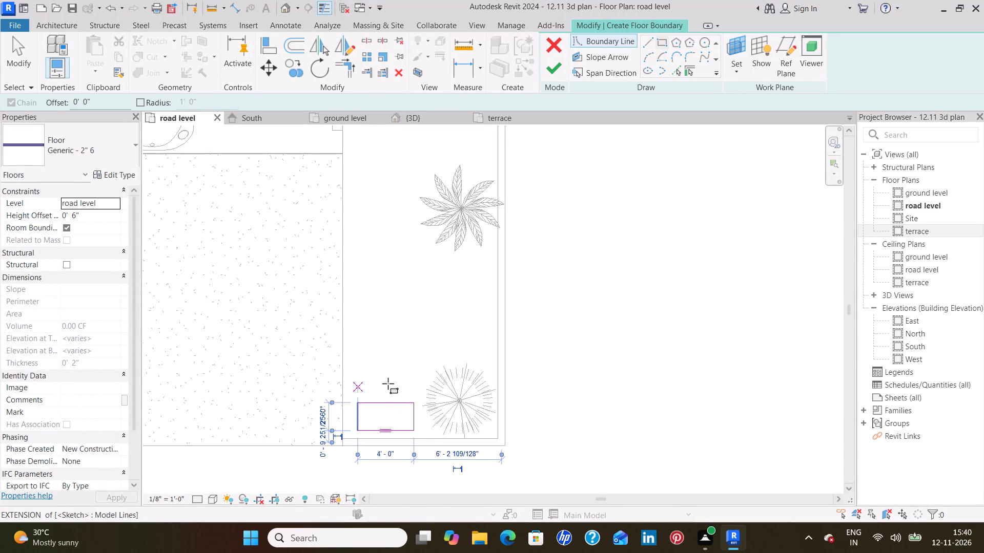
{"action": "key", "text": "Escape"}
{"action": "key", "text": "Escape"}
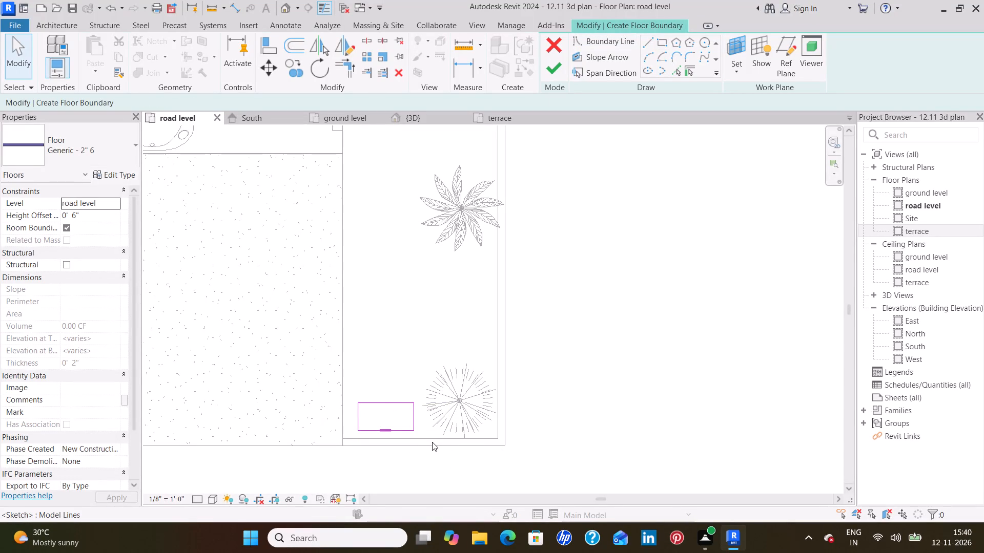
Copy the rectangular paver boundary north along the driveway's east edge as six copies spaced 3' apart.
{"action": "left_click_drag", "start_coordinate": [421, 431], "coordinate": [380, 393]}
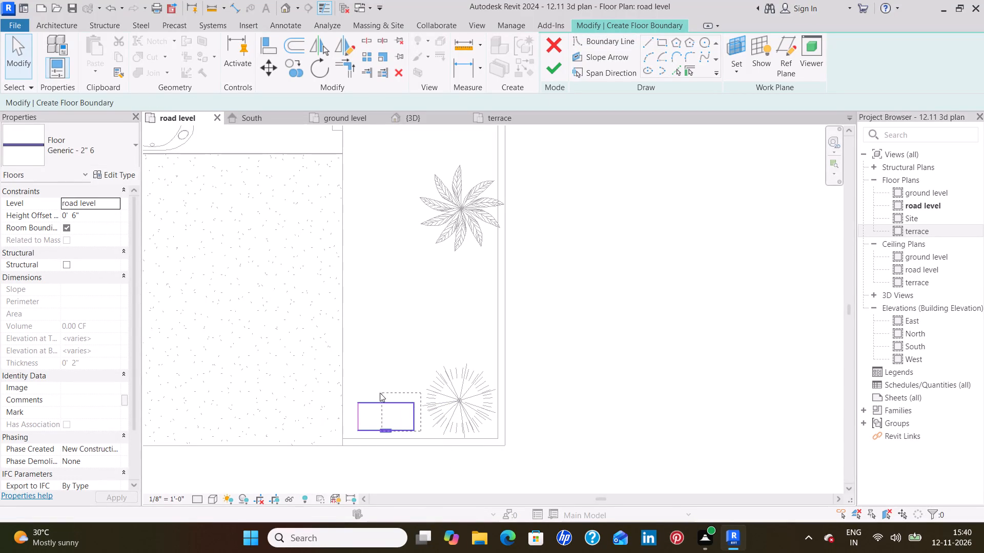
{"action": "left_click_drag", "start_coordinate": [380, 393], "coordinate": [350, 397]}
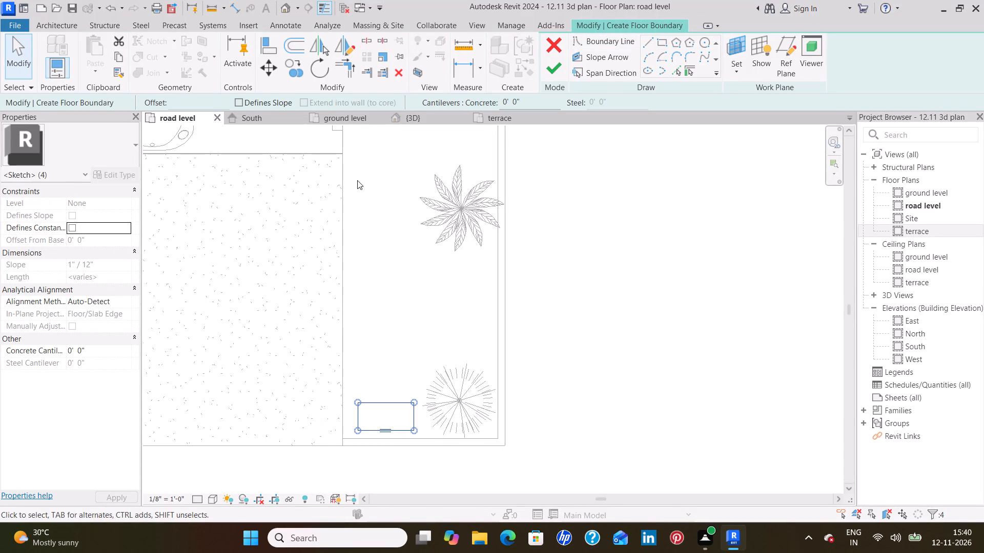
{"action": "left_click", "coordinate": [296, 70]}
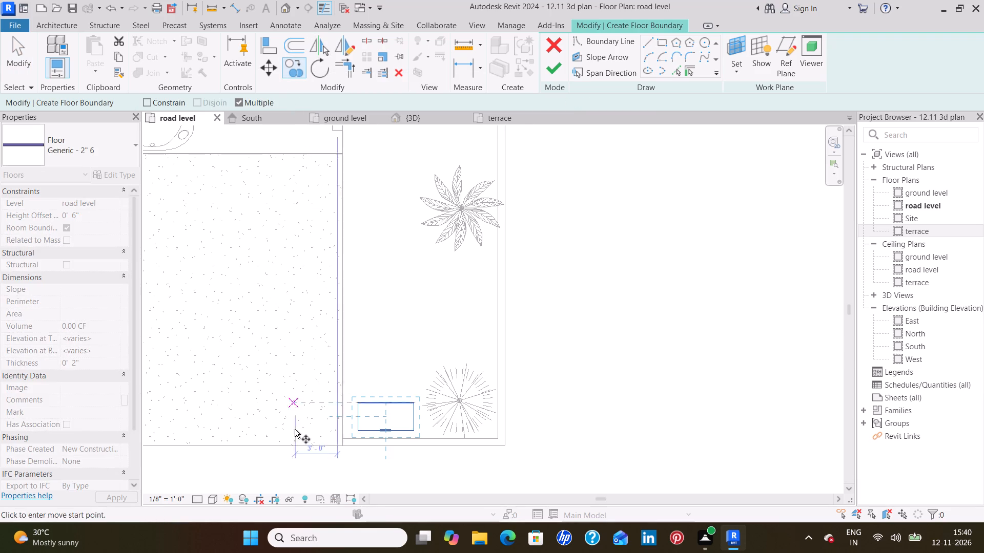
{"action": "left_click", "coordinate": [355, 431]}
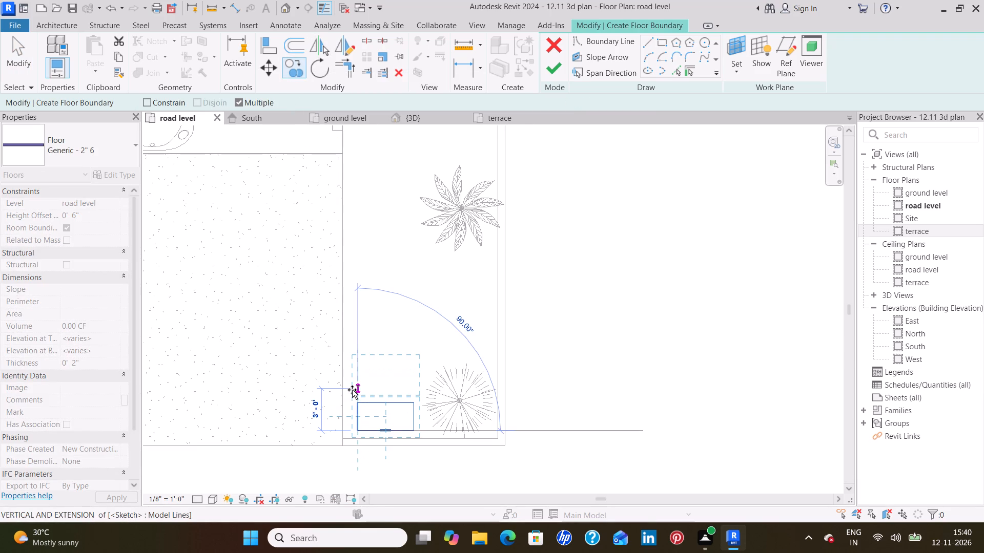
{"action": "left_click", "coordinate": [352, 390]}
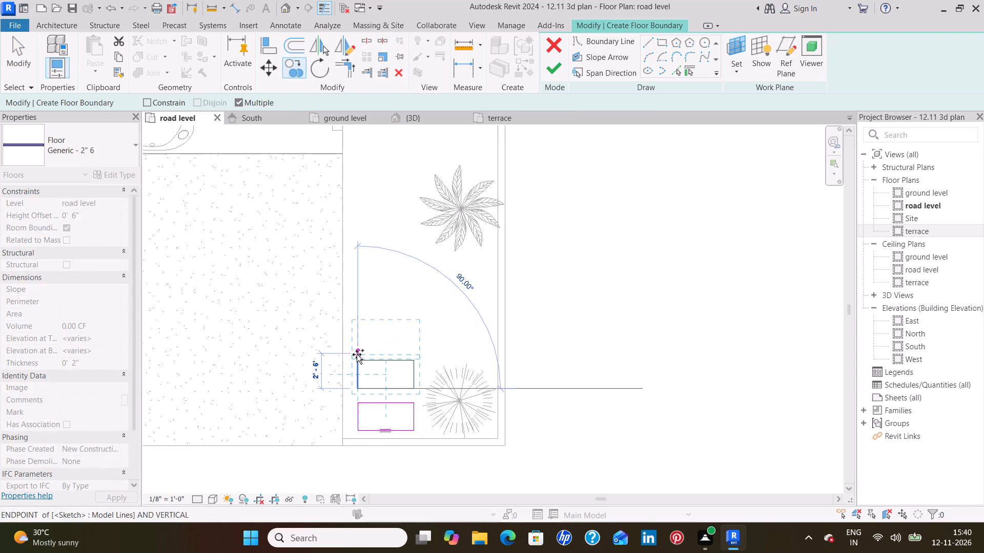
{"action": "left_click", "coordinate": [357, 349]}
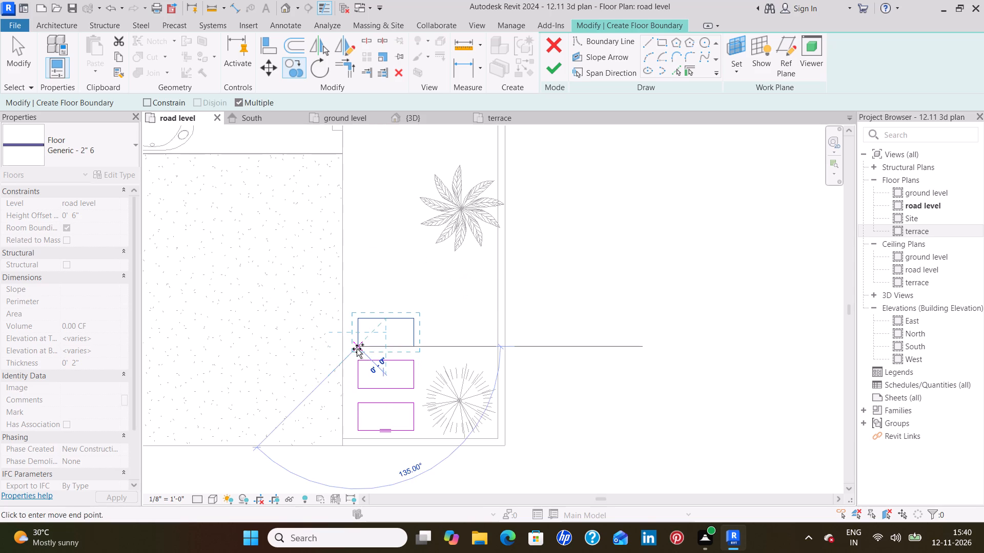
{"action": "left_click", "coordinate": [358, 304]}
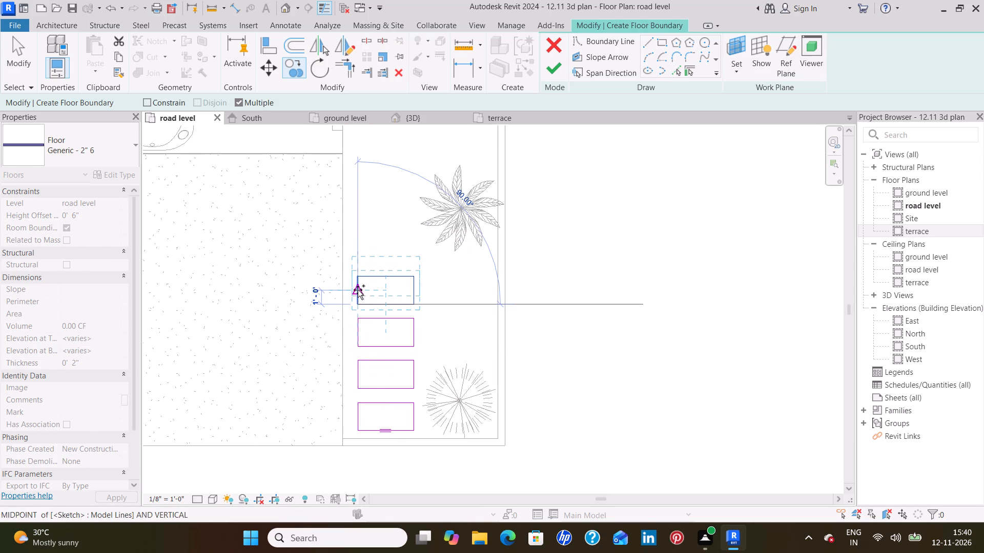
{"action": "left_click", "coordinate": [358, 263]}
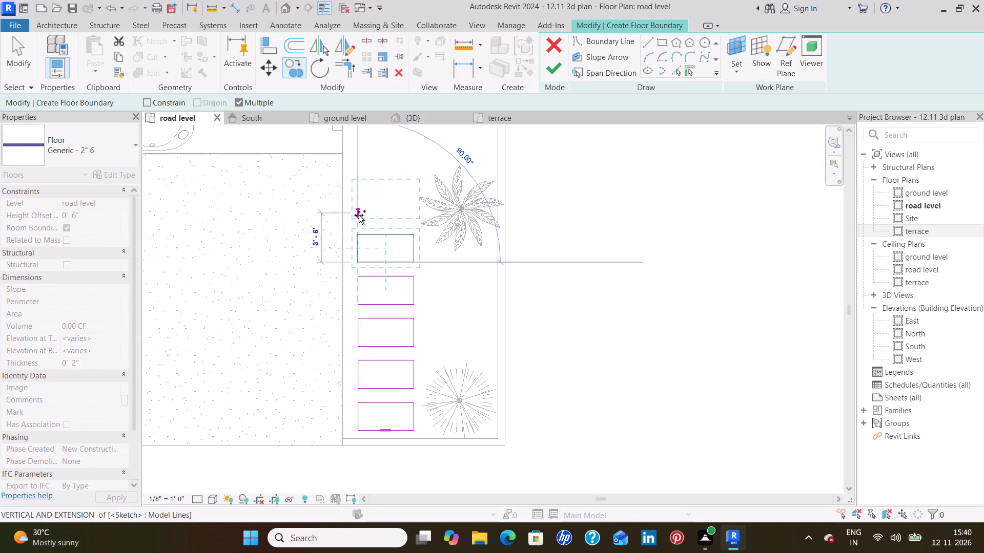
{"action": "left_click", "coordinate": [359, 219]}
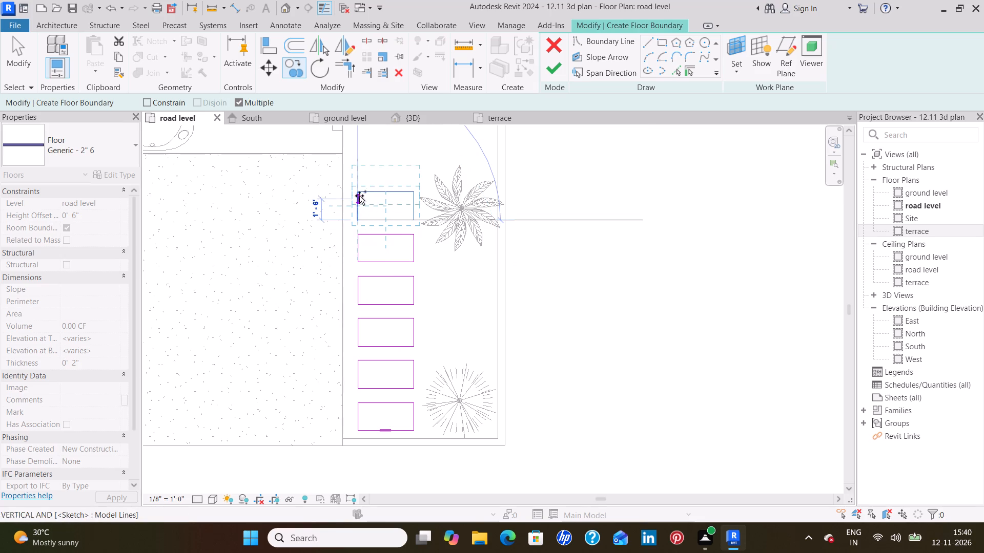
{"action": "left_click", "coordinate": [357, 177]}
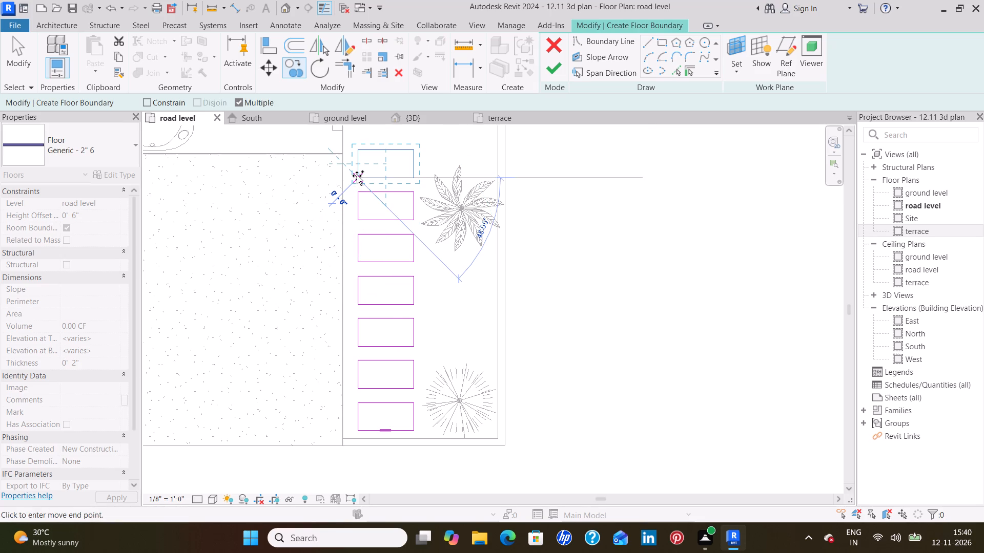
Extend the paver row north past the carport with eight more boundary copies at 3' spacing.
{"action": "middle_click_drag", "start_coordinate": [356, 181], "coordinate": [339, 311]}
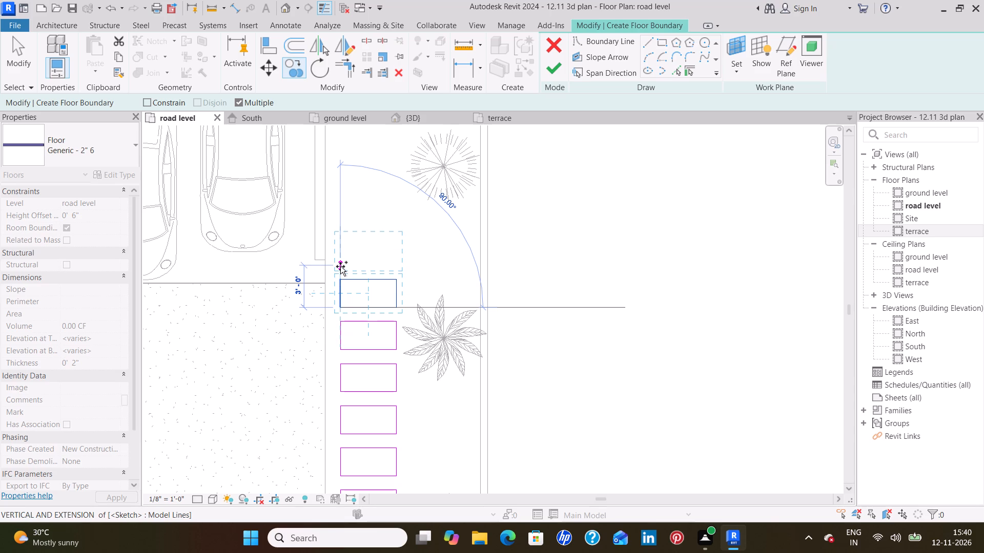
{"action": "left_click", "coordinate": [340, 266]}
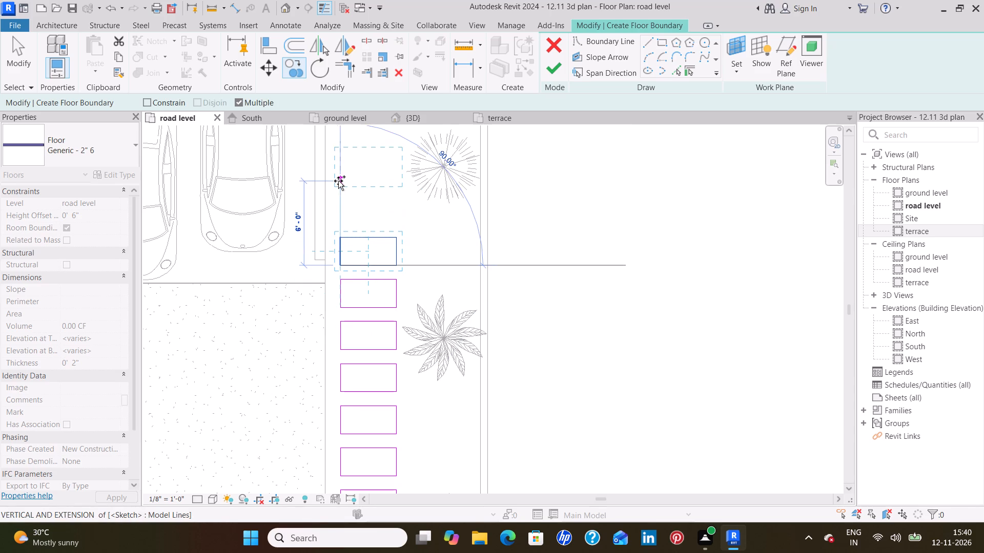
{"action": "middle_click_drag", "start_coordinate": [338, 188], "coordinate": [325, 389]}
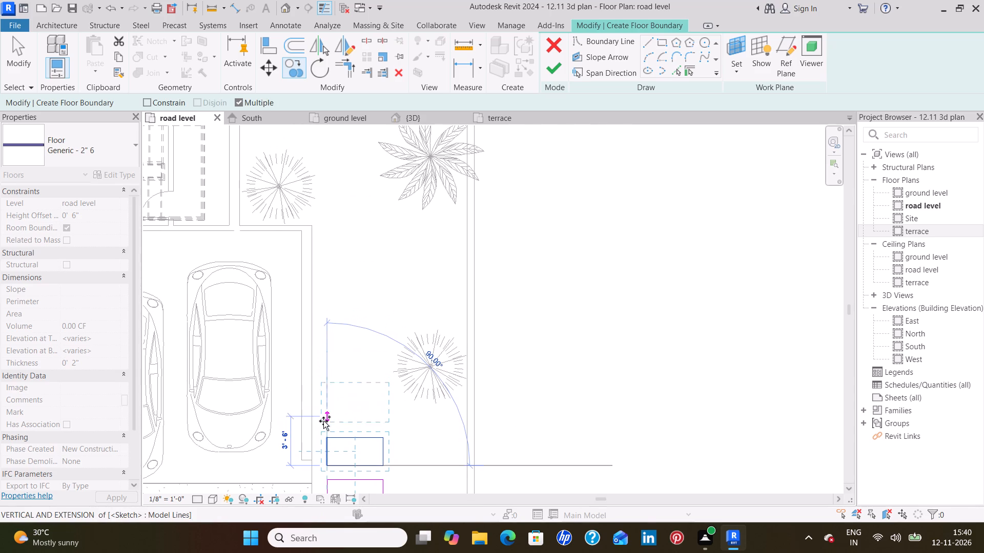
{"action": "left_click", "coordinate": [323, 426]}
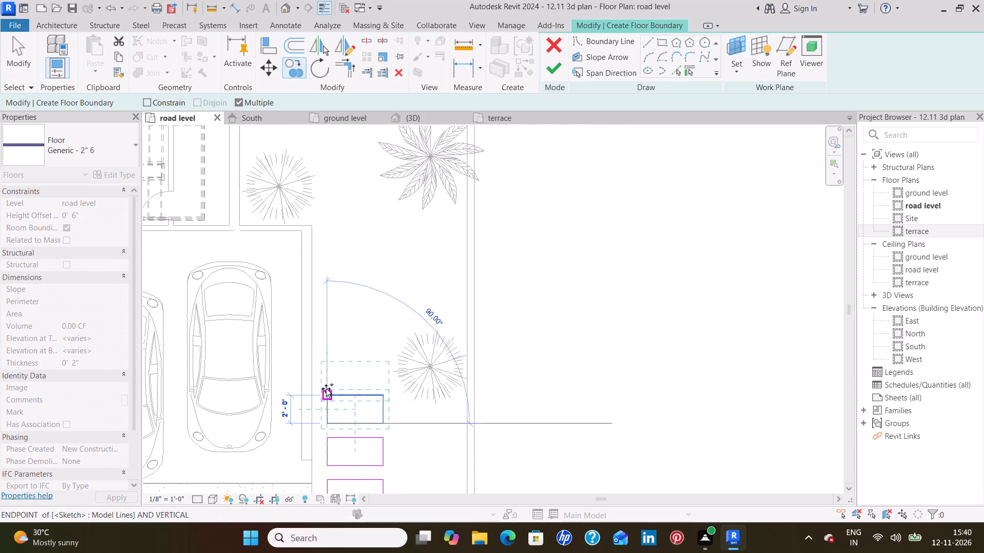
{"action": "left_click", "coordinate": [326, 381]}
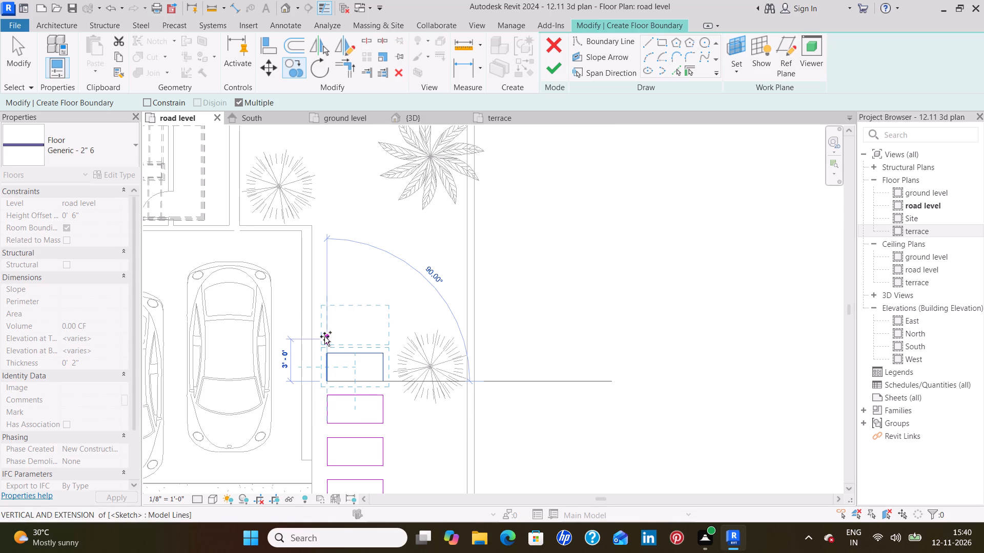
{"action": "left_click", "coordinate": [324, 336]}
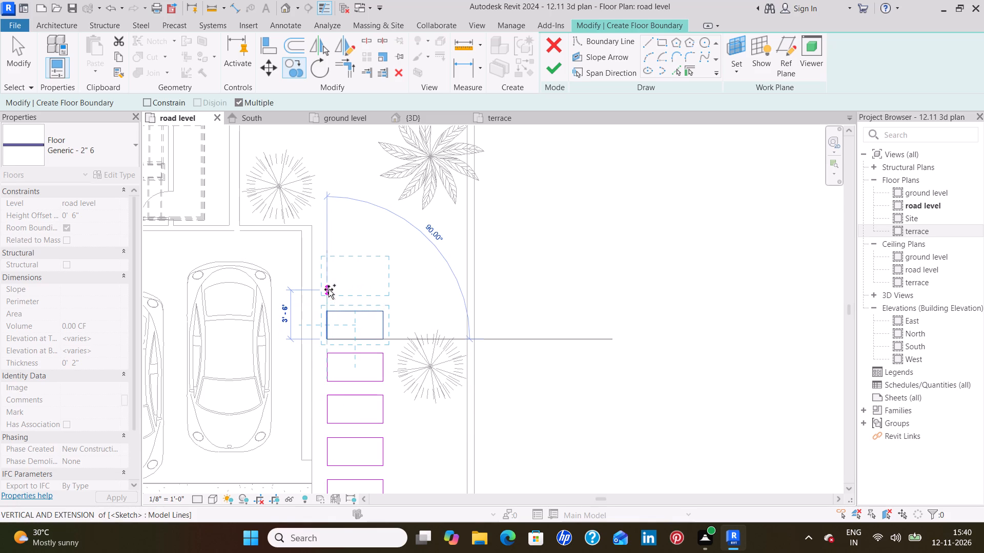
{"action": "left_click", "coordinate": [329, 294]}
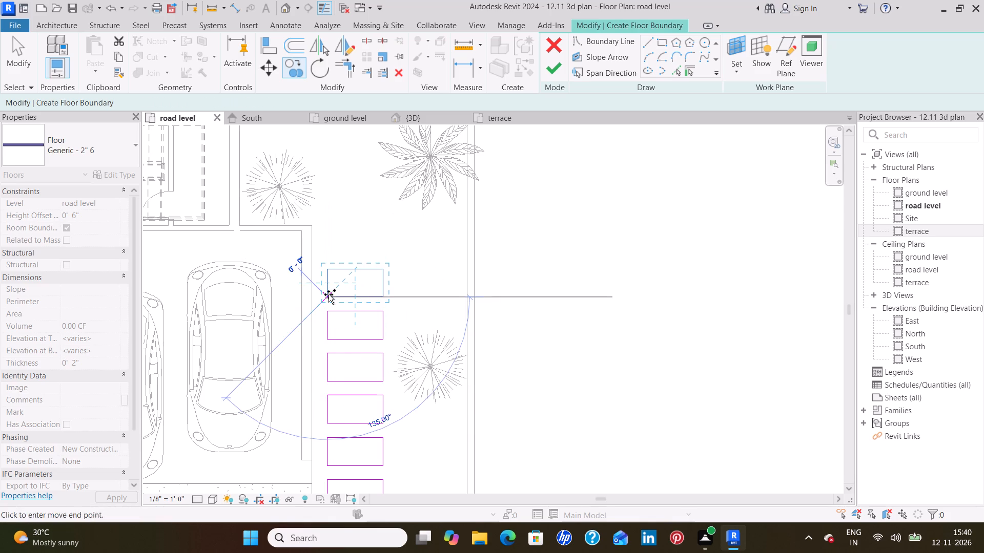
{"action": "left_click", "coordinate": [327, 256]}
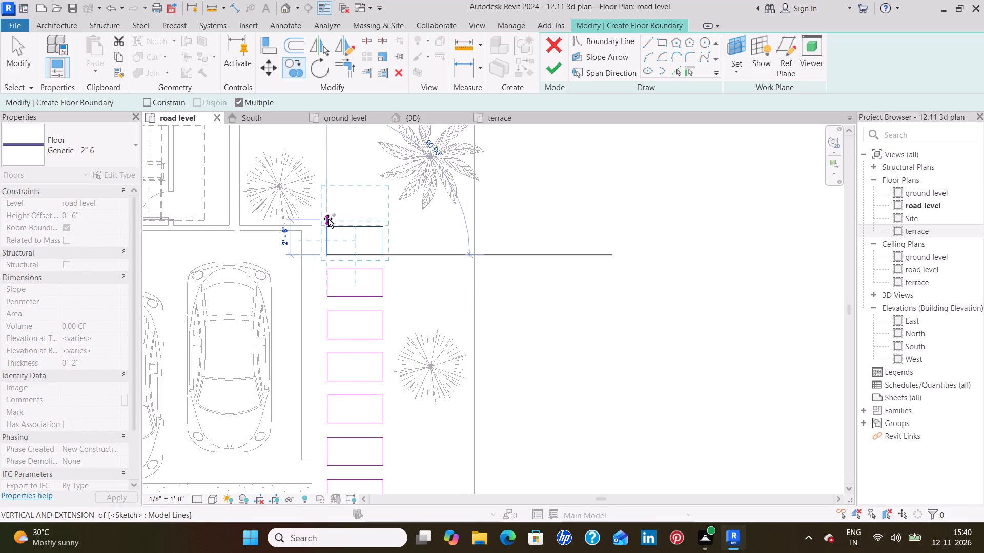
{"action": "left_click", "coordinate": [330, 213]}
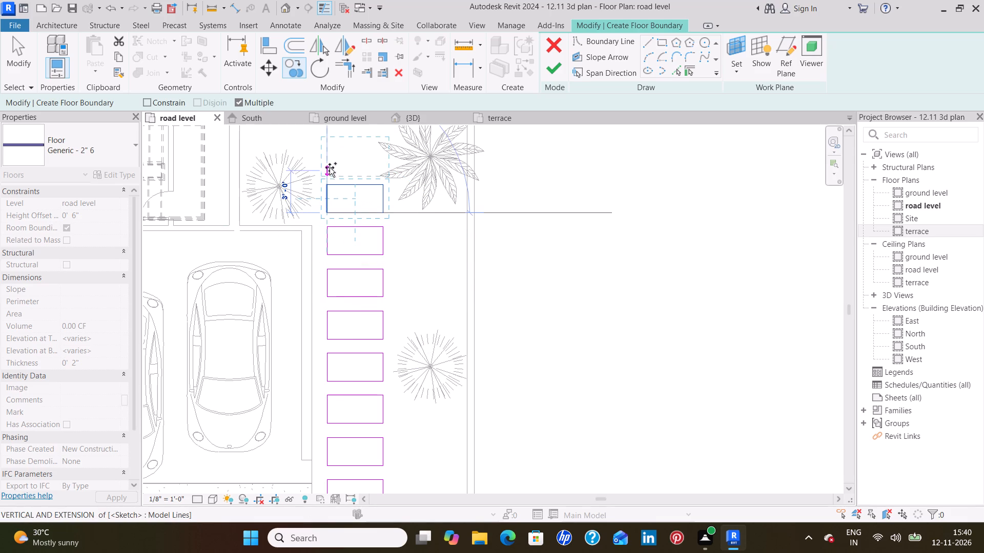
{"action": "left_click", "coordinate": [329, 172]}
Extend the paver row along the house's east side with eleven more copies at 3' spacing, ending near the northeast corner tree.
{"action": "middle_click_drag", "start_coordinate": [329, 176], "coordinate": [324, 433]}
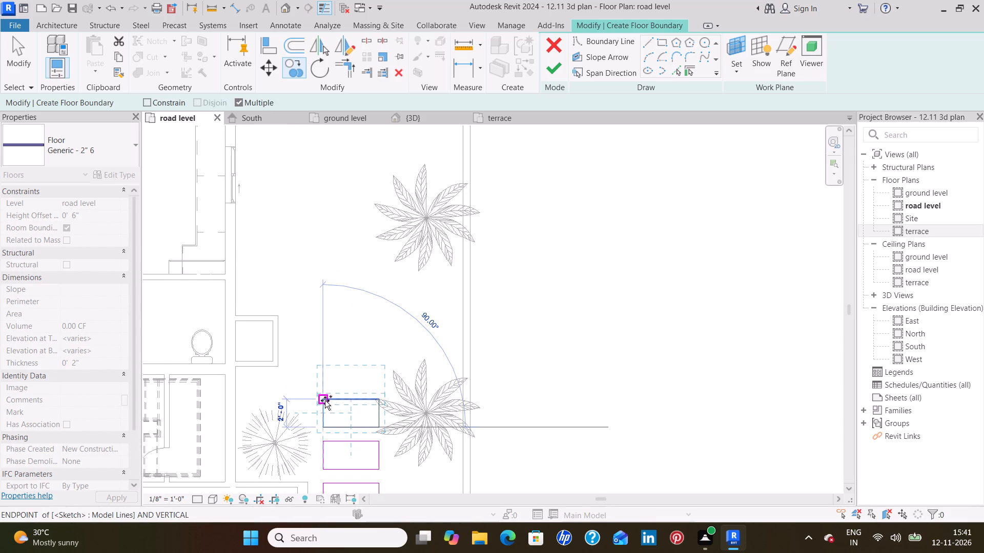
{"action": "left_click", "coordinate": [326, 382]}
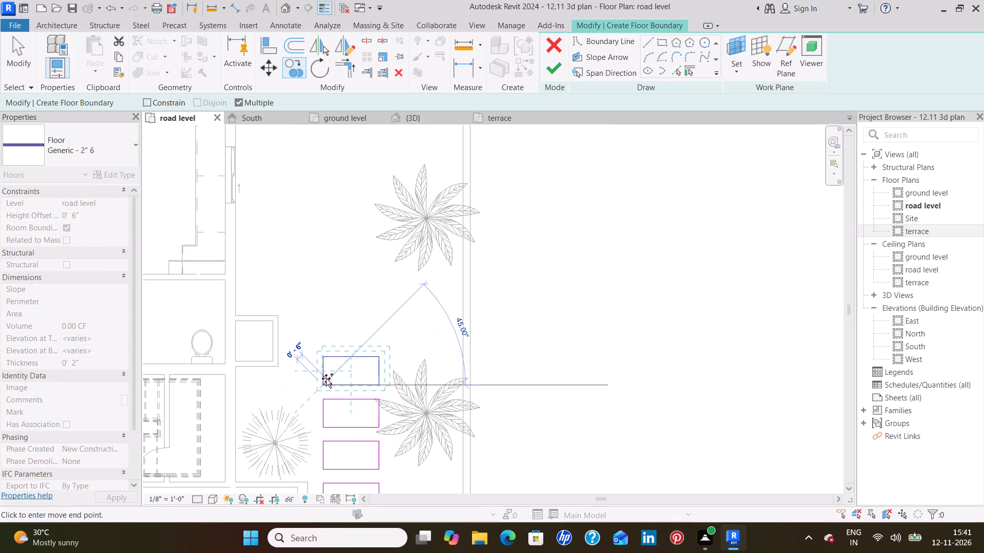
{"action": "left_click", "coordinate": [323, 342]}
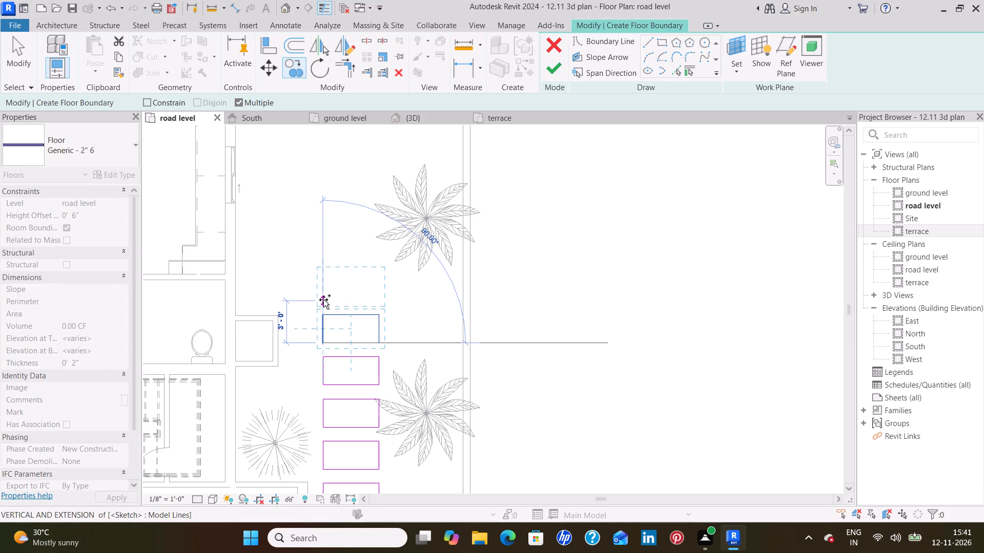
{"action": "left_click", "coordinate": [323, 301]}
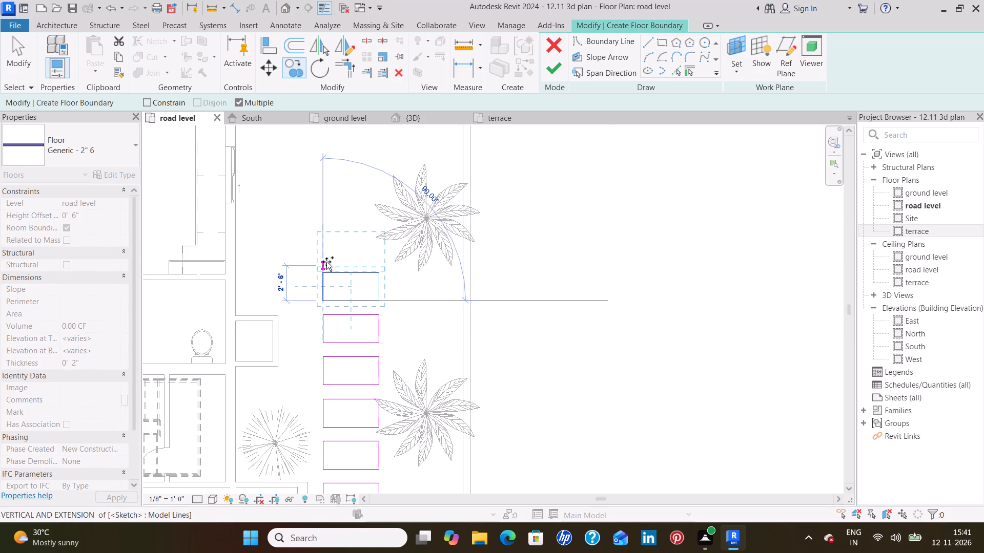
{"action": "left_click", "coordinate": [327, 259]}
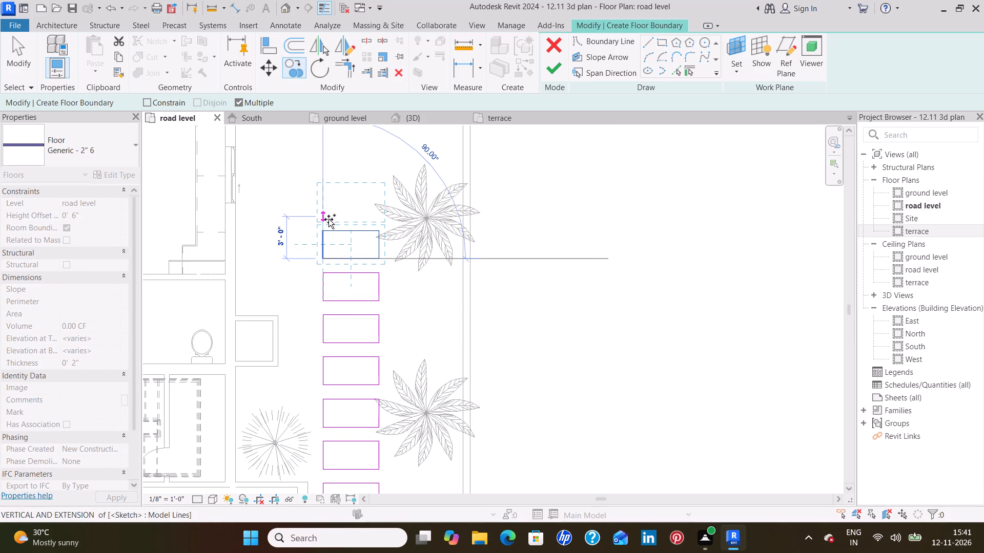
{"action": "left_click", "coordinate": [329, 219]}
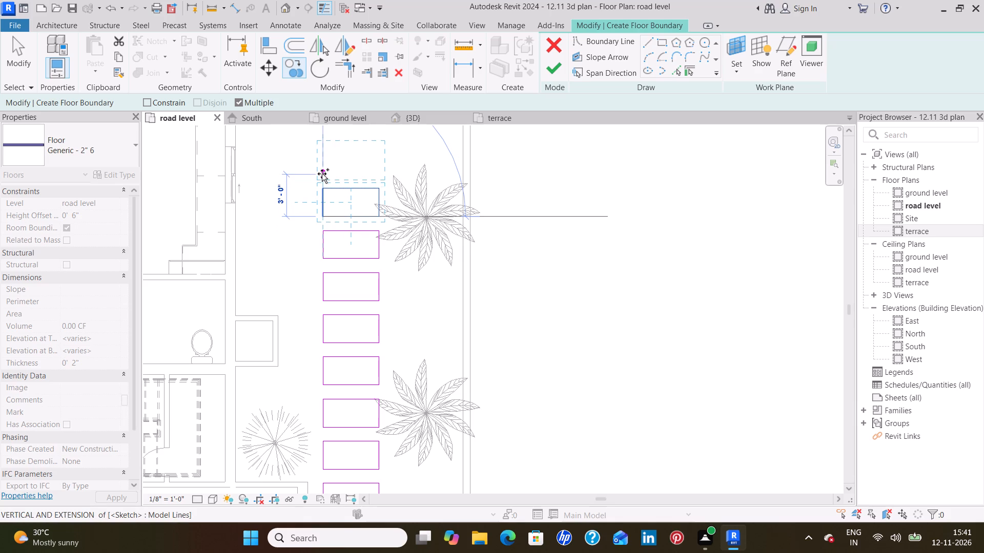
{"action": "left_click", "coordinate": [322, 173]}
{"action": "middle_click_drag", "start_coordinate": [318, 197], "coordinate": [299, 364]}
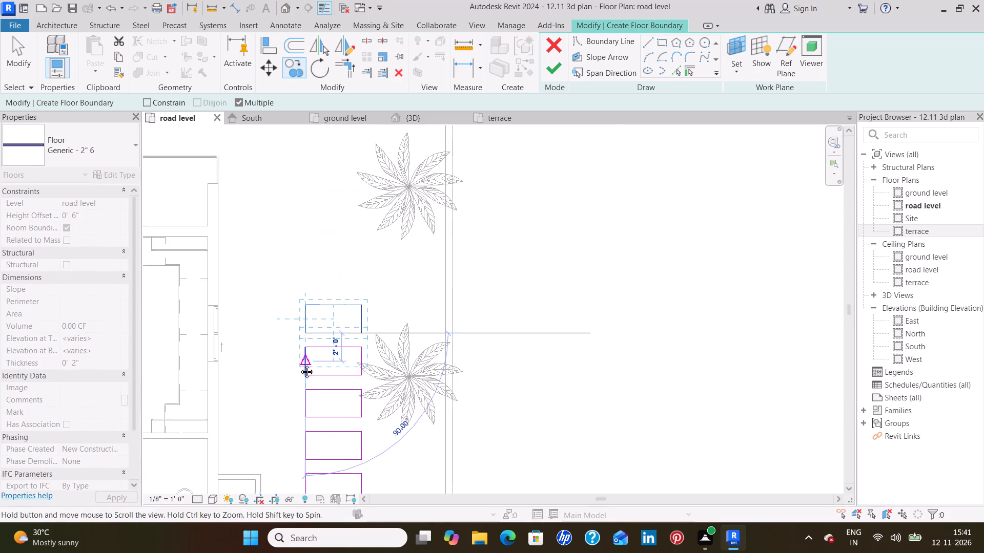
{"action": "middle_click_drag", "start_coordinate": [299, 364], "coordinate": [299, 366]}
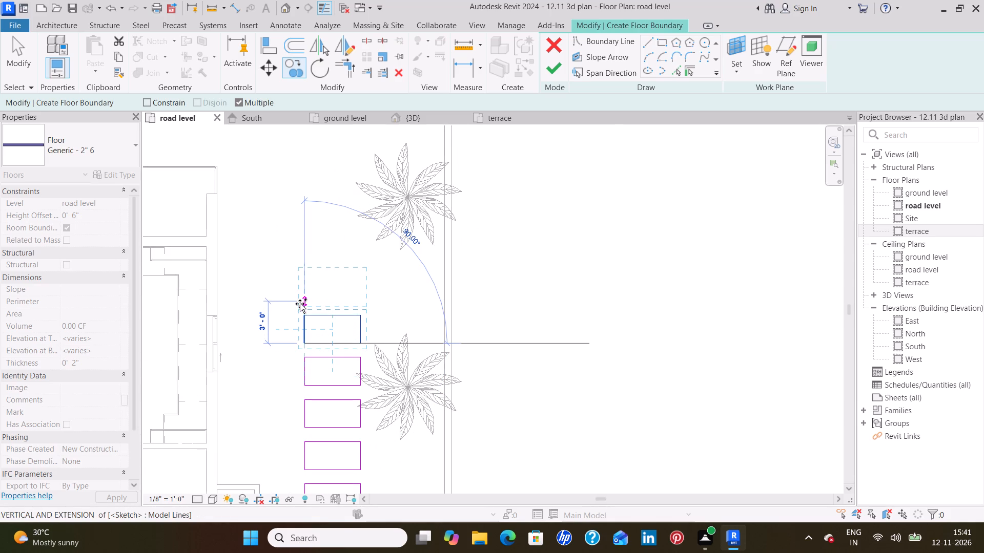
{"action": "left_click", "coordinate": [300, 298]}
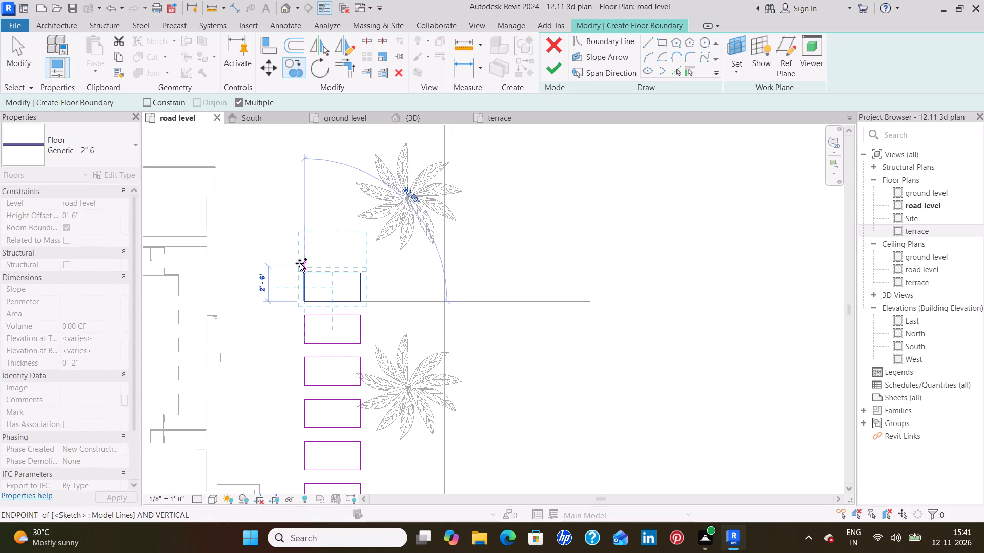
{"action": "left_click", "coordinate": [300, 258]}
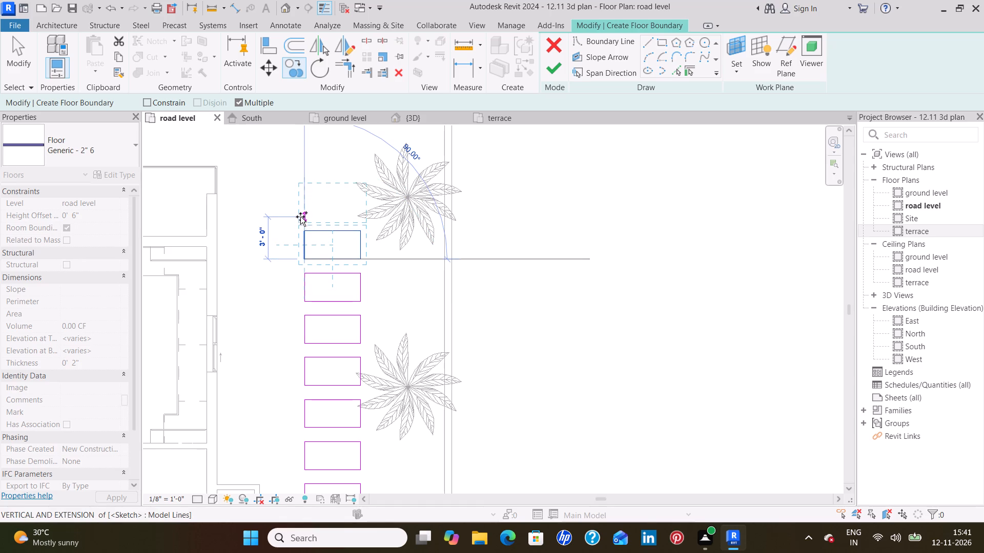
{"action": "left_click", "coordinate": [300, 216]}
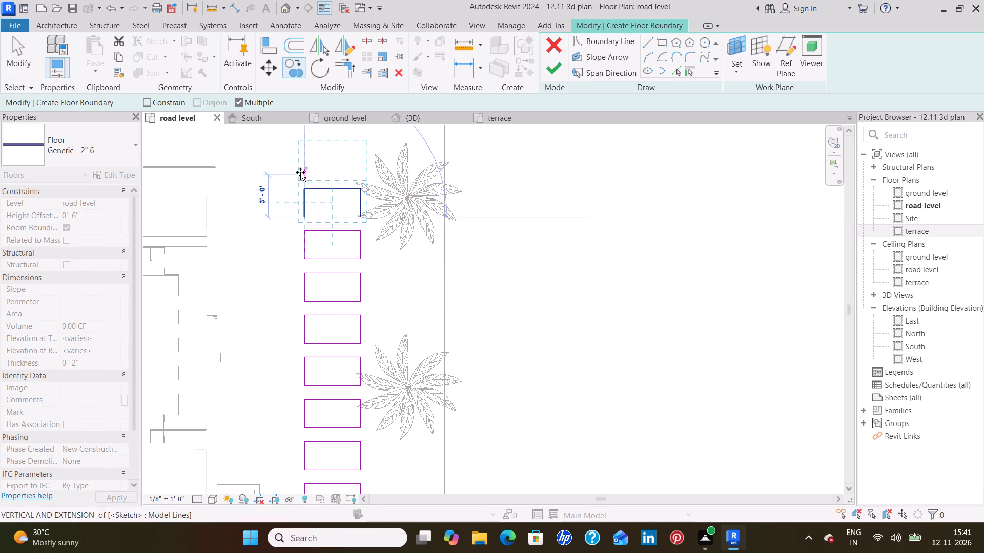
{"action": "left_click", "coordinate": [300, 173]}
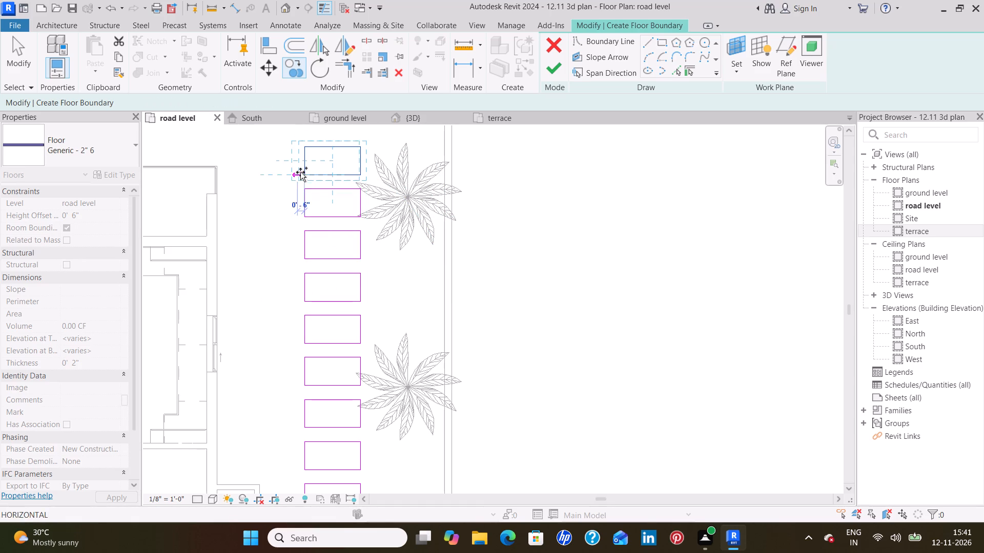
{"action": "left_click", "coordinate": [302, 130]}
Place one copy of the northernmost paver boundary 6' to the west, behind the house, and end the copying.
{"action": "middle_click_drag", "start_coordinate": [302, 132], "coordinate": [302, 286]}
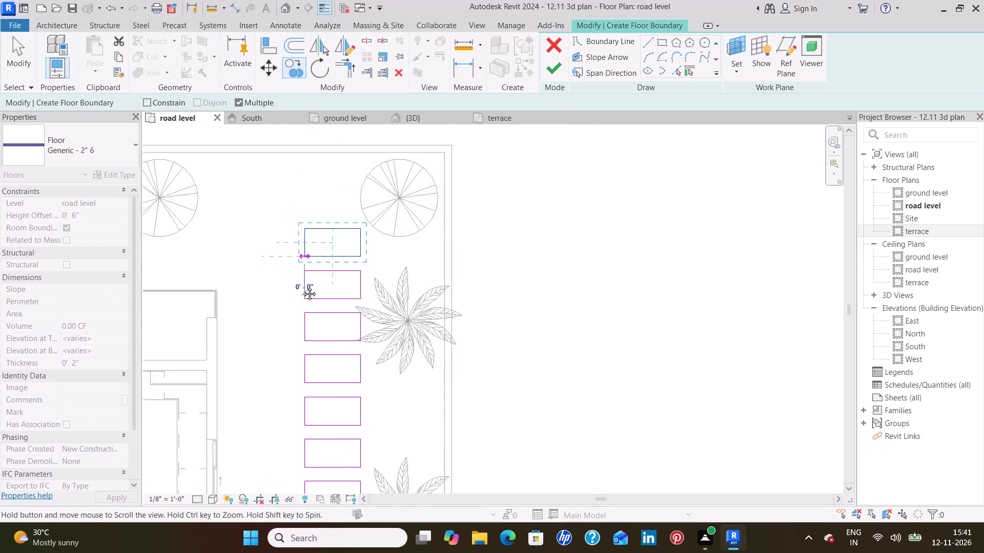
{"action": "middle_click_drag", "start_coordinate": [302, 286], "coordinate": [302, 355]}
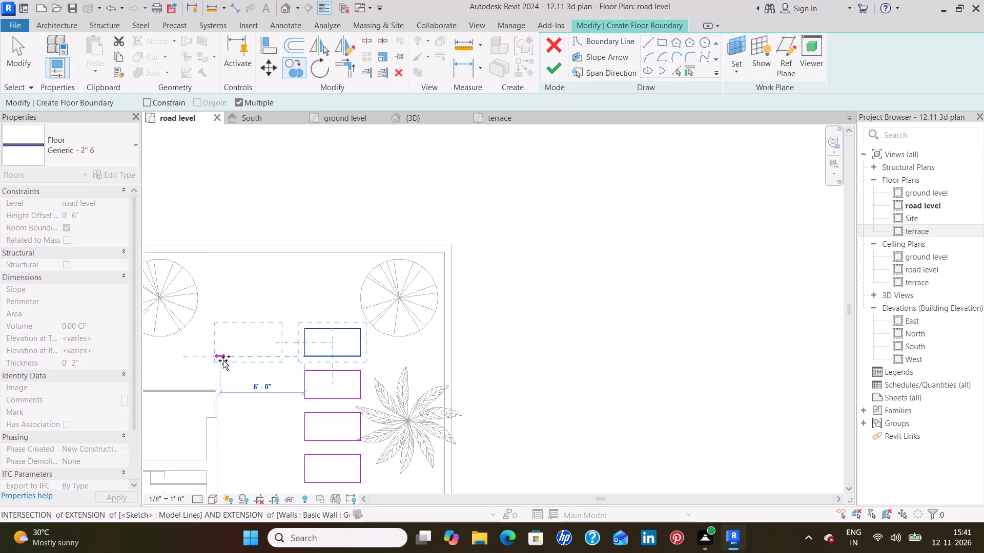
{"action": "left_click", "coordinate": [223, 360]}
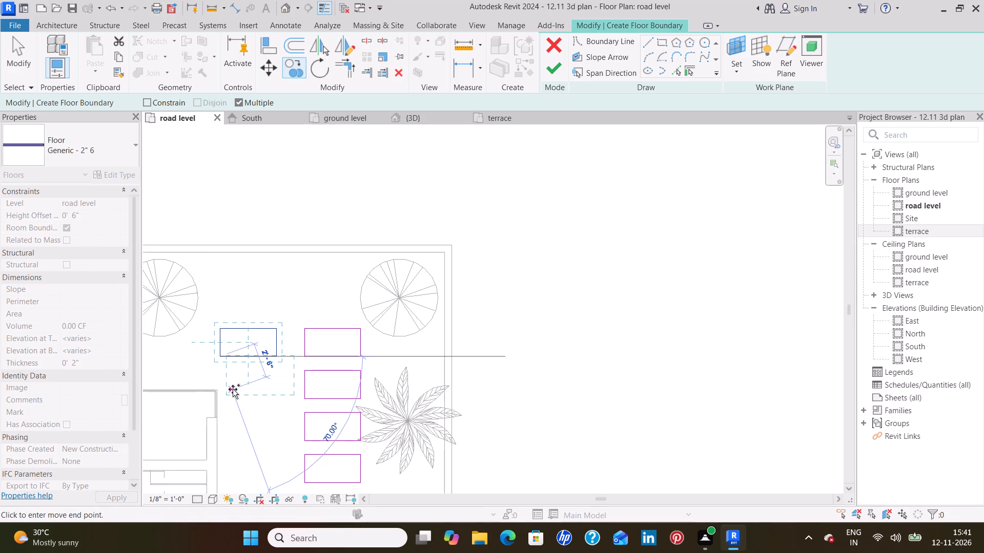
{"action": "key", "text": "Escape"}
{"action": "key", "text": "Escape"}
{"action": "left_click_drag", "start_coordinate": [283, 370], "coordinate": [284, 369]}
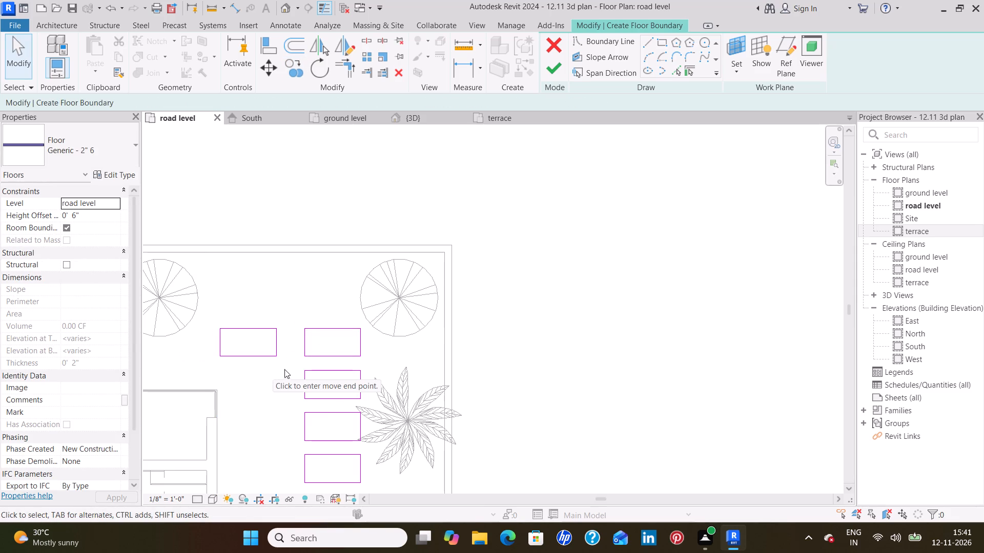
Rotate the paver boundary copied behind the house 90° about its centre so its long side runs north-south.
{"action": "left_click_drag", "start_coordinate": [284, 369], "coordinate": [173, 309]}
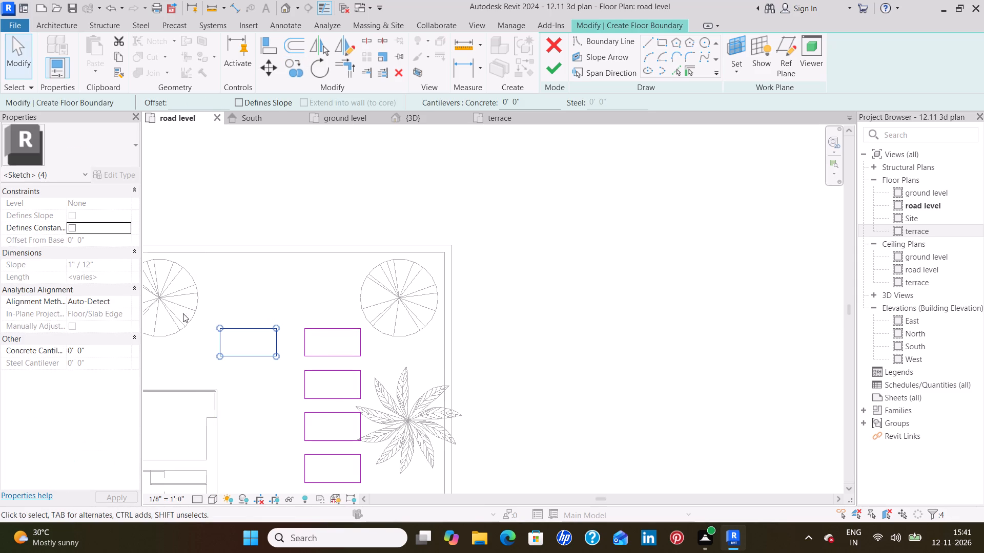
{"action": "left_click", "coordinate": [323, 72]}
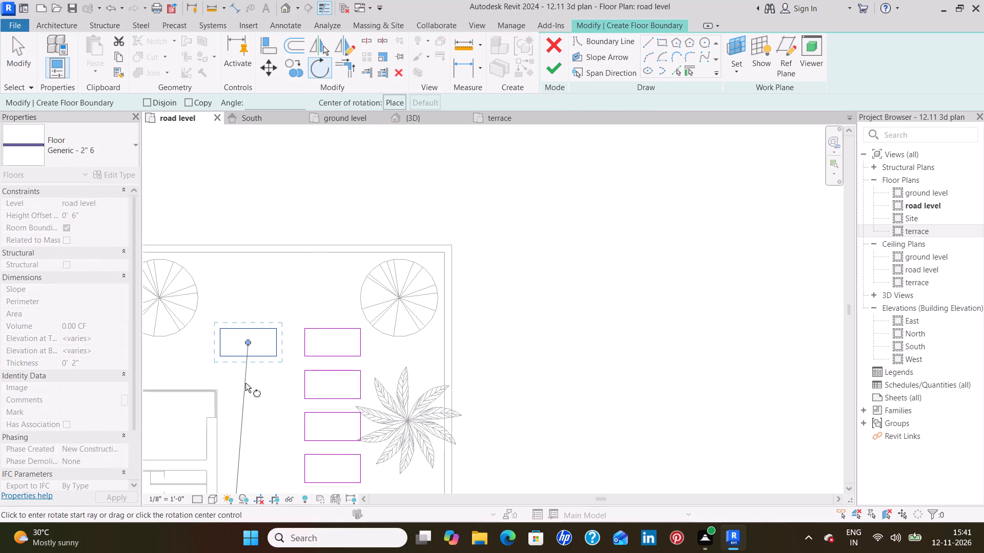
{"action": "left_click", "coordinate": [315, 343]}
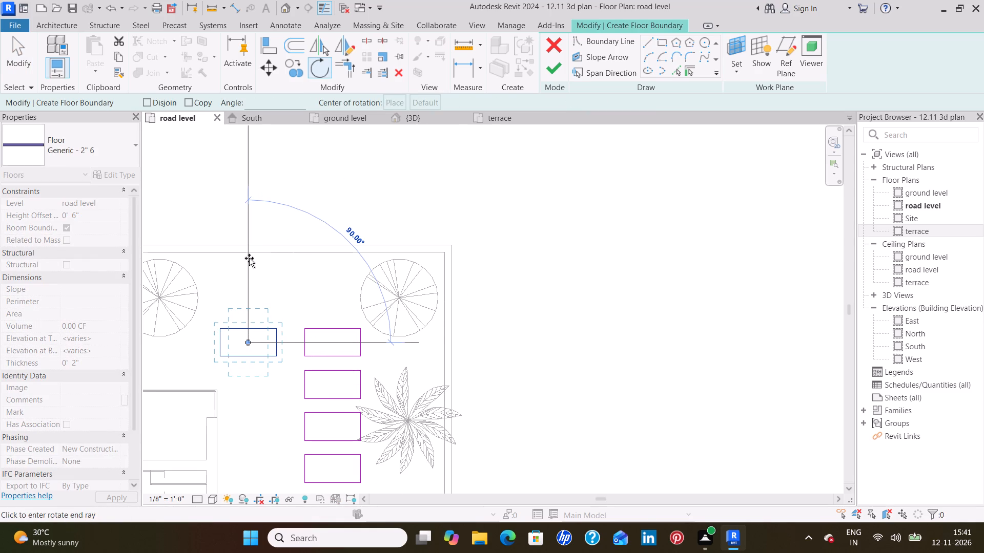
{"action": "left_click", "coordinate": [249, 258]}
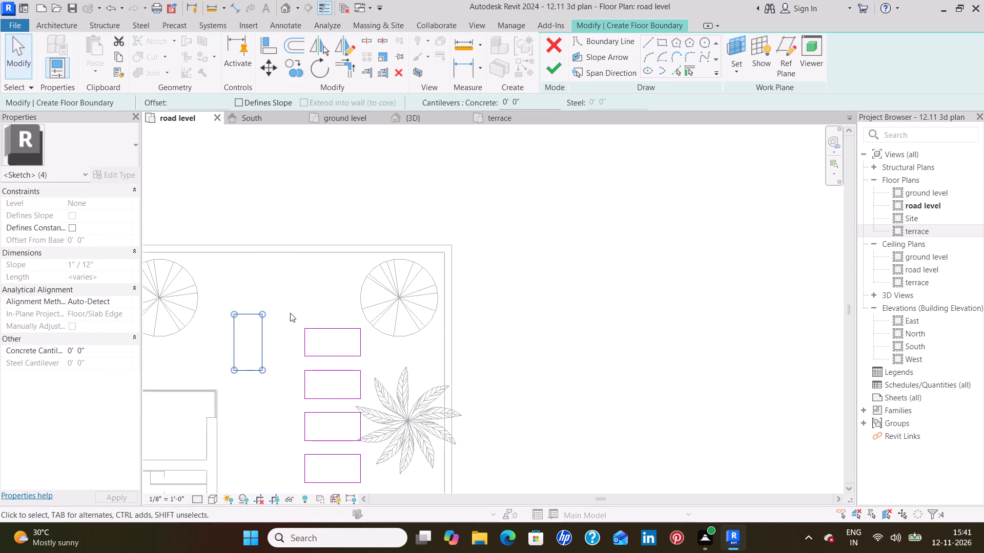
{"action": "left_click", "coordinate": [290, 313]}
Nudge the rotated paver boundary east until it sits close beside the northernmost paver of the east row.
{"action": "left_click_drag", "start_coordinate": [281, 407], "coordinate": [248, 304]}
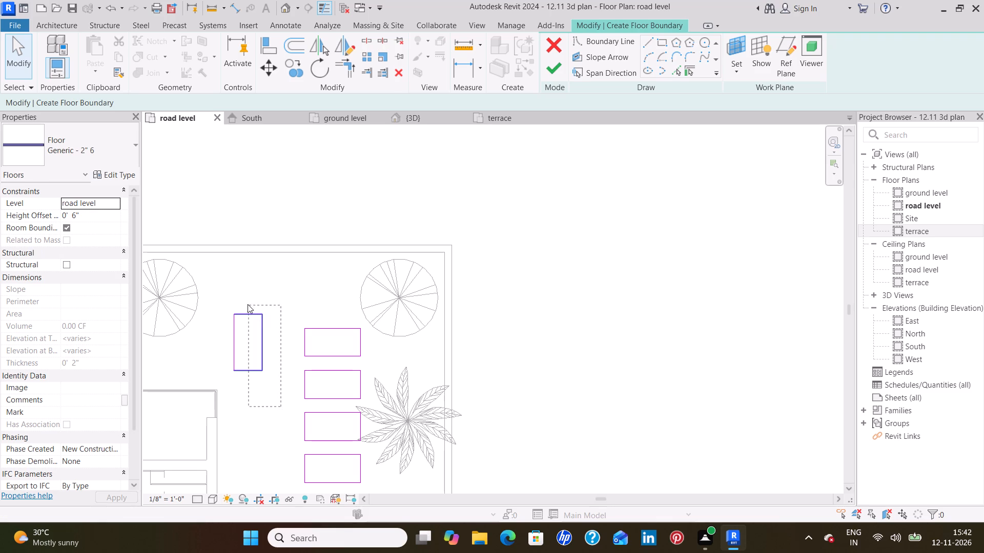
{"action": "left_click_drag", "start_coordinate": [248, 304], "coordinate": [229, 299]}
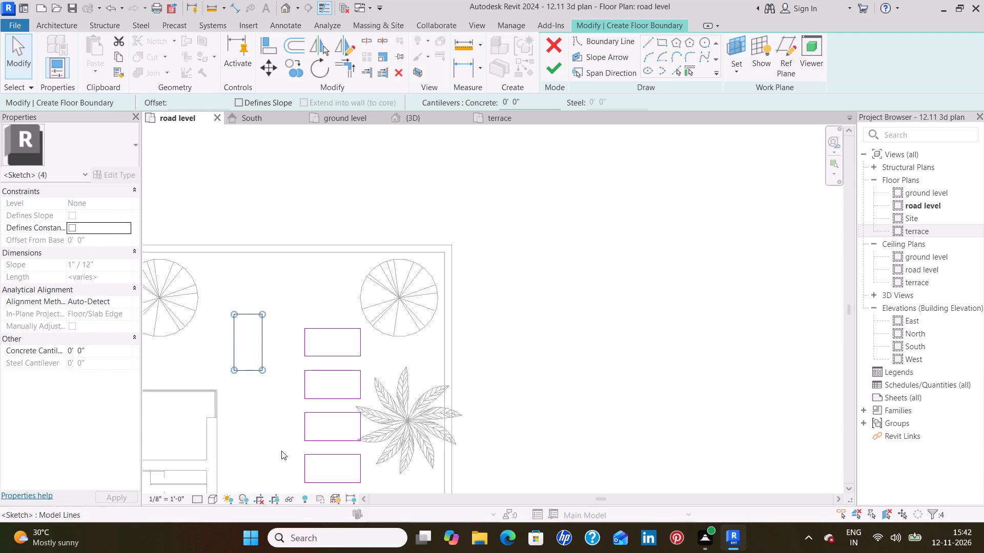
{"action": "key", "text": "Down"}
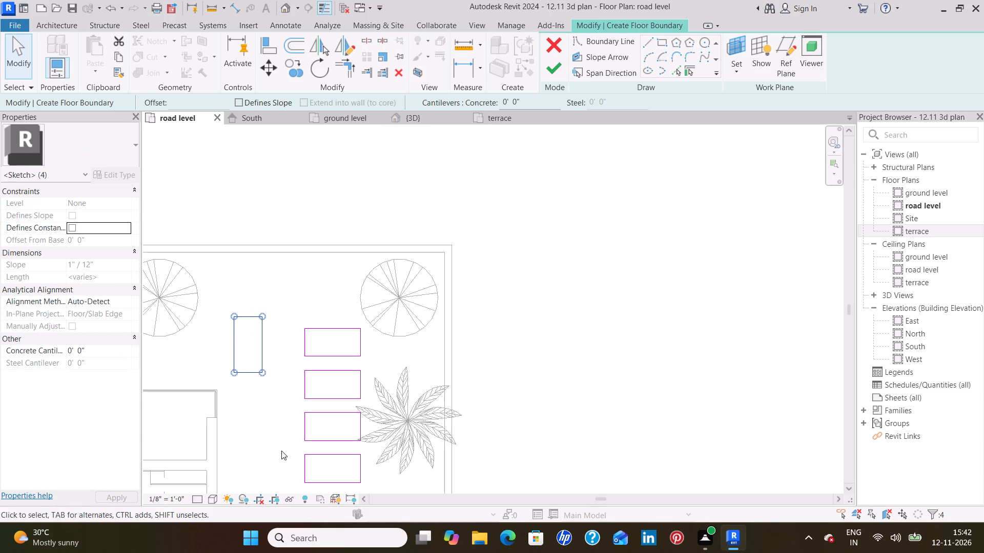
{"action": "key", "text": "Up"}
{"action": "key", "text": "Down"}
{"action": "key", "text": "Right"}
{"action": "key", "text": "Right"}
{"action": "key", "text": "Right"}
{"action": "key", "text": "Right"}
{"action": "key", "text": "Right"}
{"action": "key", "text": "Right"}
{"action": "key", "text": "Right"}
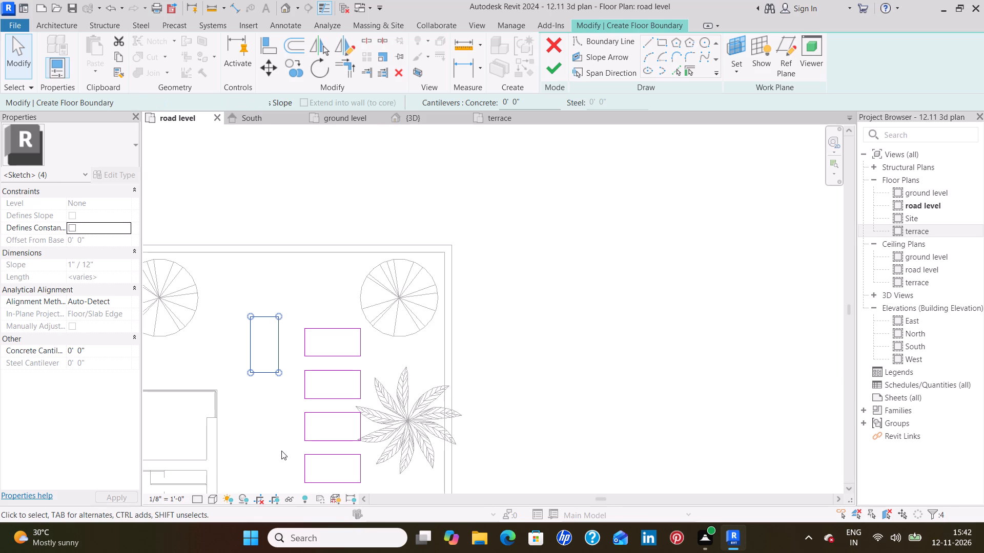
{"action": "key", "text": "Right"}
{"action": "key", "text": "Right"}
{"action": "key", "text": "Right"}
{"action": "key", "text": "Right"}
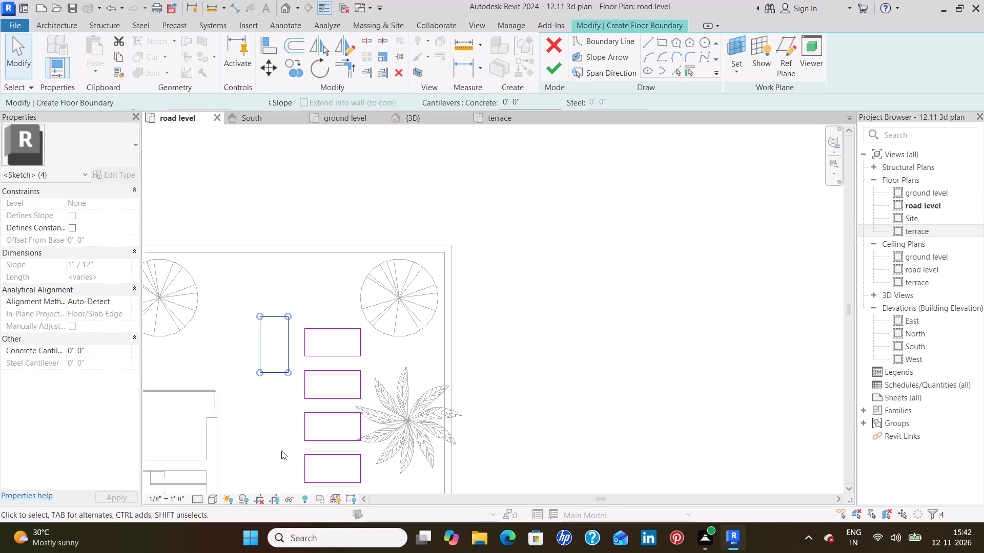
{"action": "key", "text": "Right"}
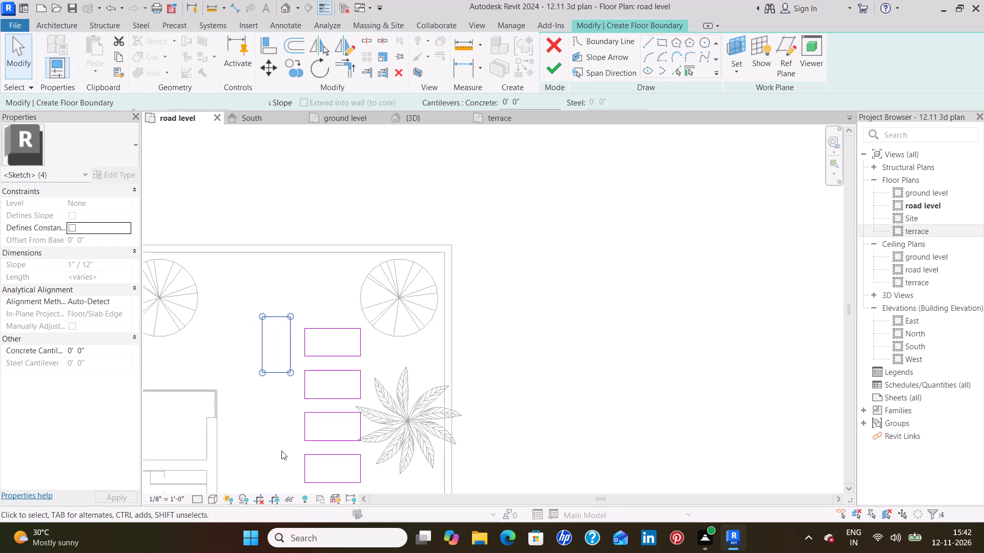
{"action": "left_click", "coordinate": [240, 376]}
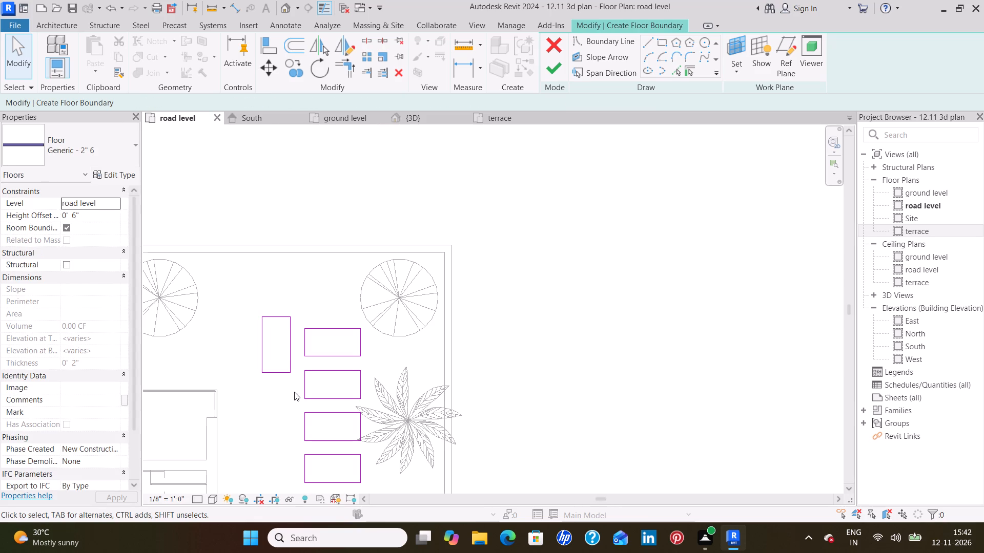
Adjust the rotated paver boundary's north-south position so it is centred on the east row's northernmost paver.
{"action": "left_click_drag", "start_coordinate": [295, 384], "coordinate": [292, 342]}
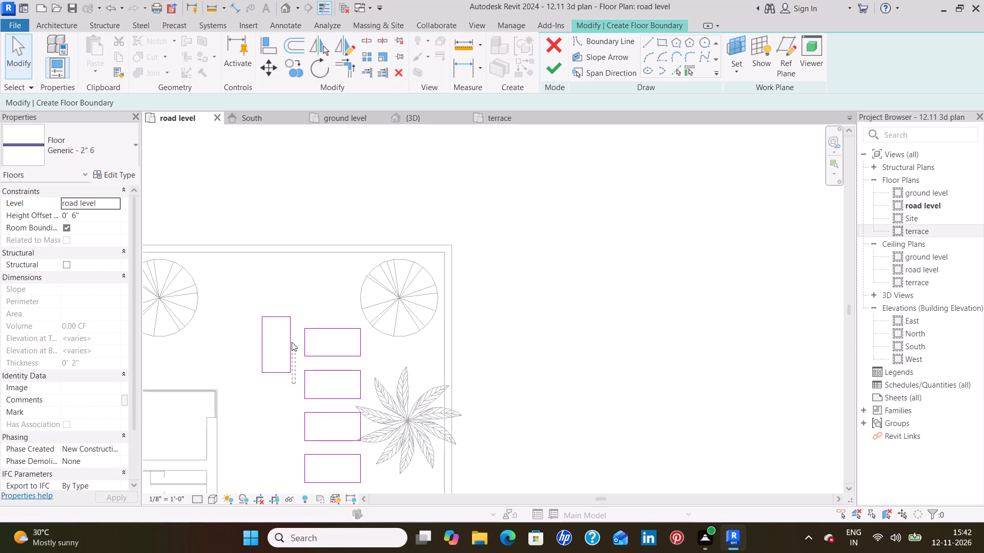
{"action": "left_click_drag", "start_coordinate": [292, 342], "coordinate": [251, 311]}
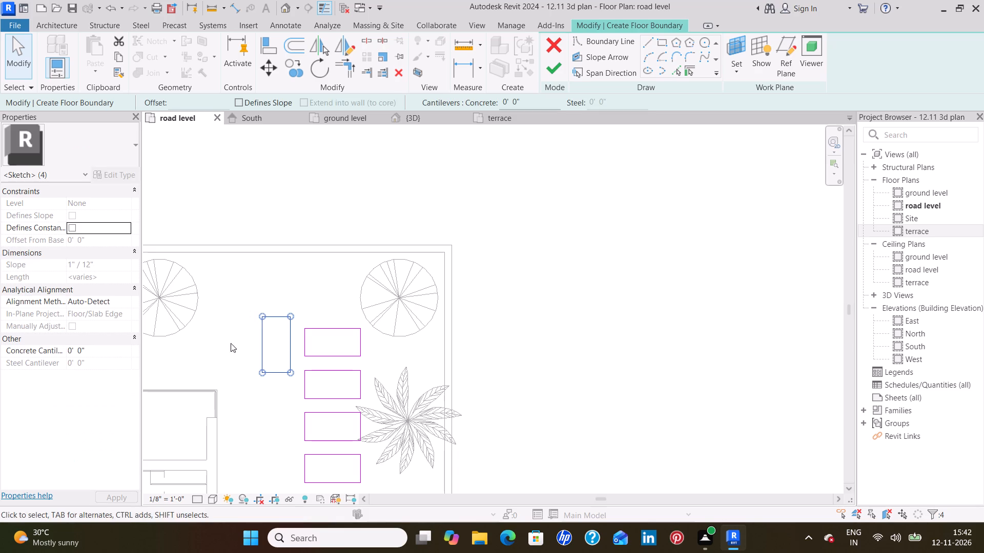
{"action": "key", "text": "Down"}
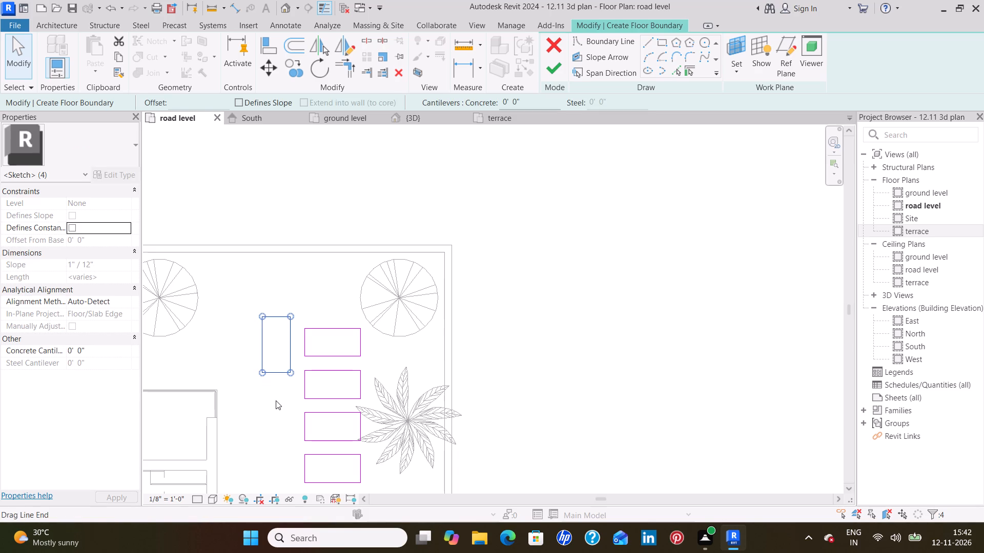
{"action": "key", "text": "Down"}
{"action": "key", "text": "Down"}
{"action": "key", "text": "Down"}
{"action": "key", "text": "Down"}
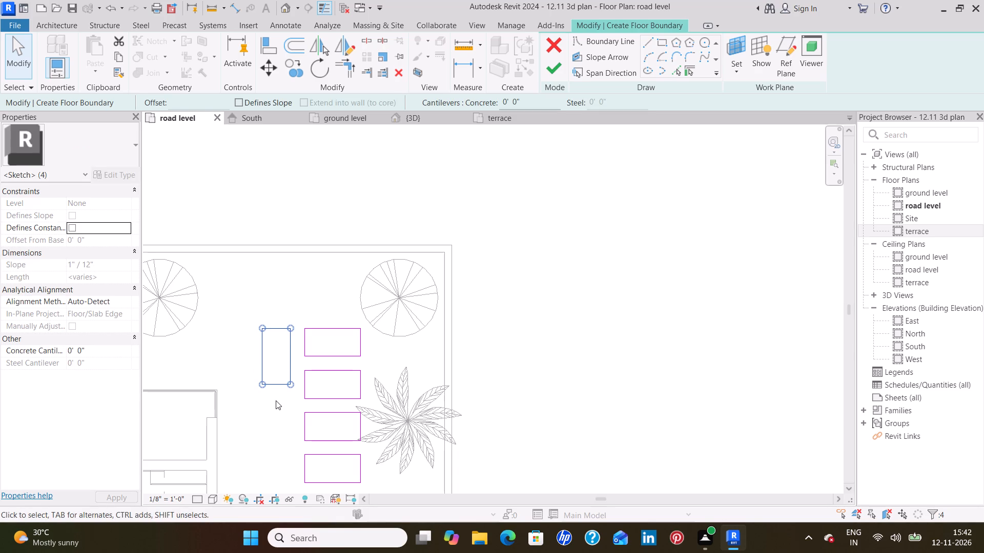
{"action": "key", "text": "Up"}
{"action": "key", "text": "Up"}
{"action": "key", "text": "Up"}
{"action": "key", "text": "Up"}
{"action": "key", "text": "Up"}
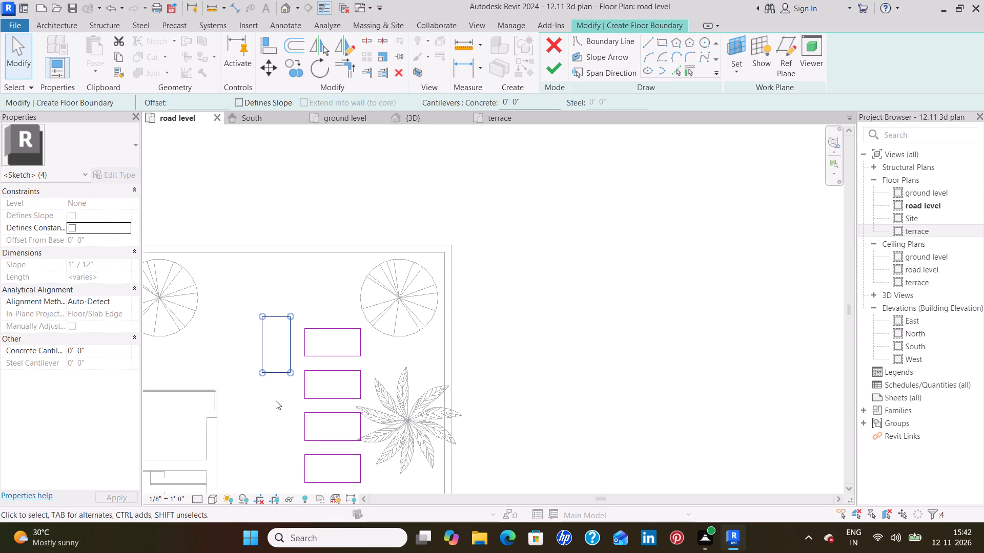
{"action": "key", "text": "Up"}
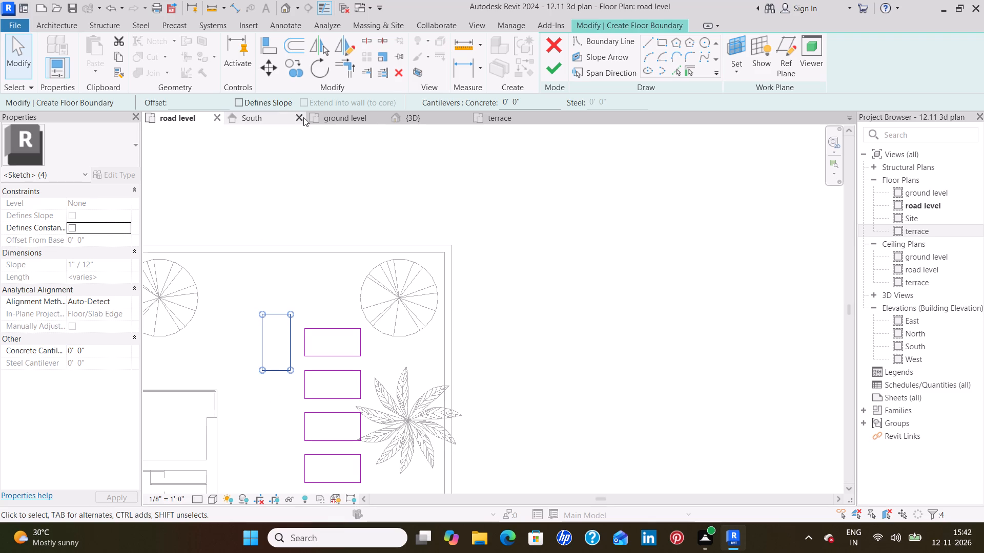
Copy the rotated paver boundary west behind the house as four aligned copies spaced 3' apart.
{"action": "left_click", "coordinate": [292, 68]}
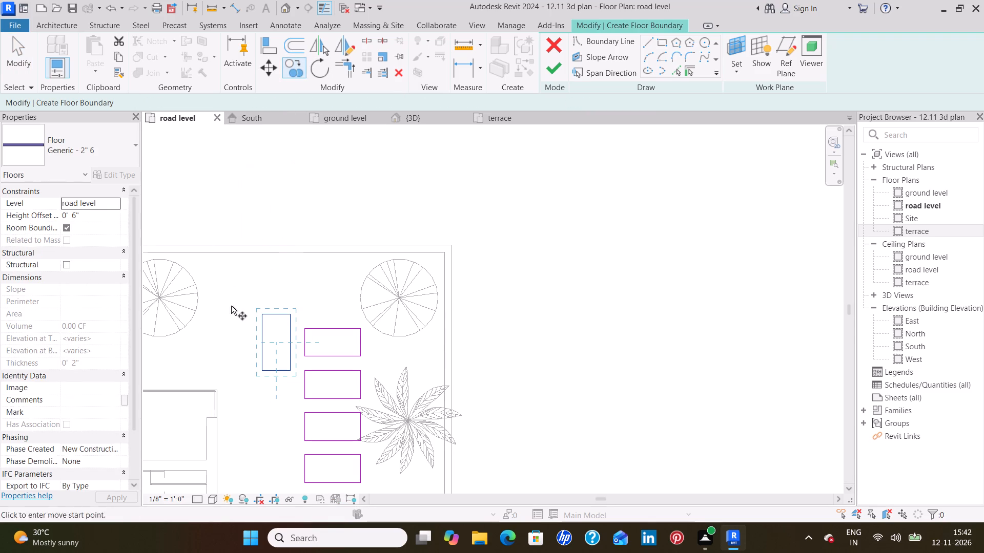
{"action": "middle_click_drag", "start_coordinate": [208, 352], "coordinate": [401, 383]}
{"action": "scroll", "coordinate": [402, 383], "scroll_direction": "down", "scroll_amount": 4}
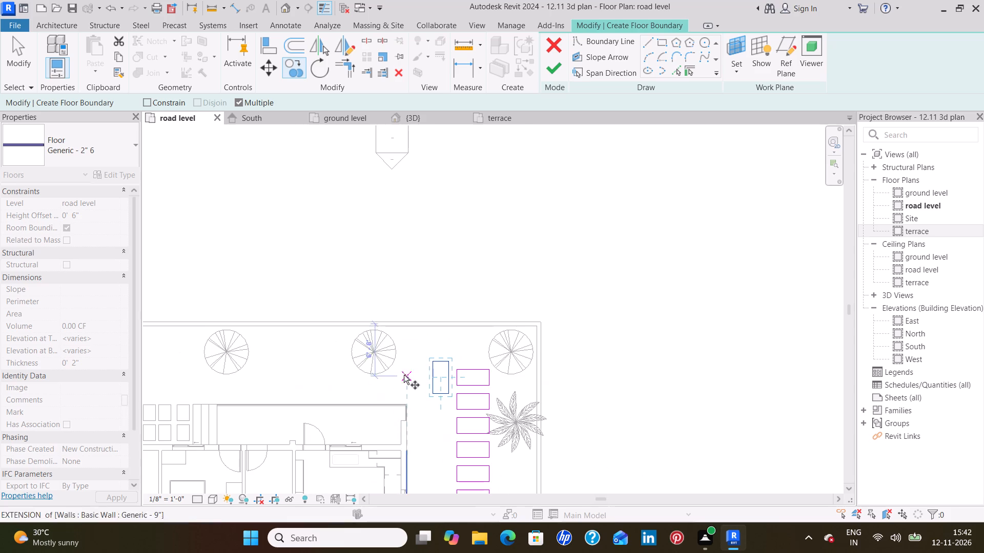
{"action": "middle_click_drag", "start_coordinate": [388, 378], "coordinate": [486, 318]}
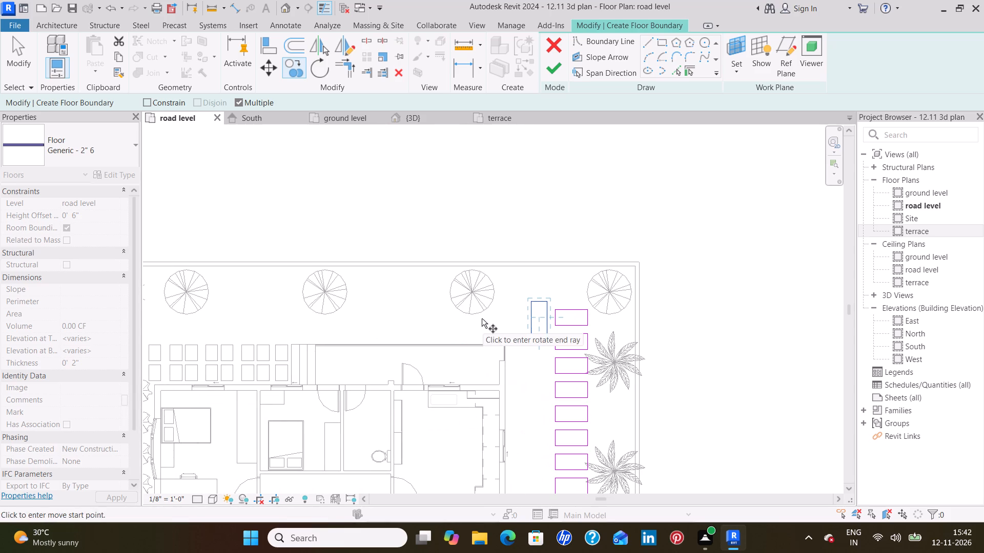
{"action": "left_click", "coordinate": [528, 335]}
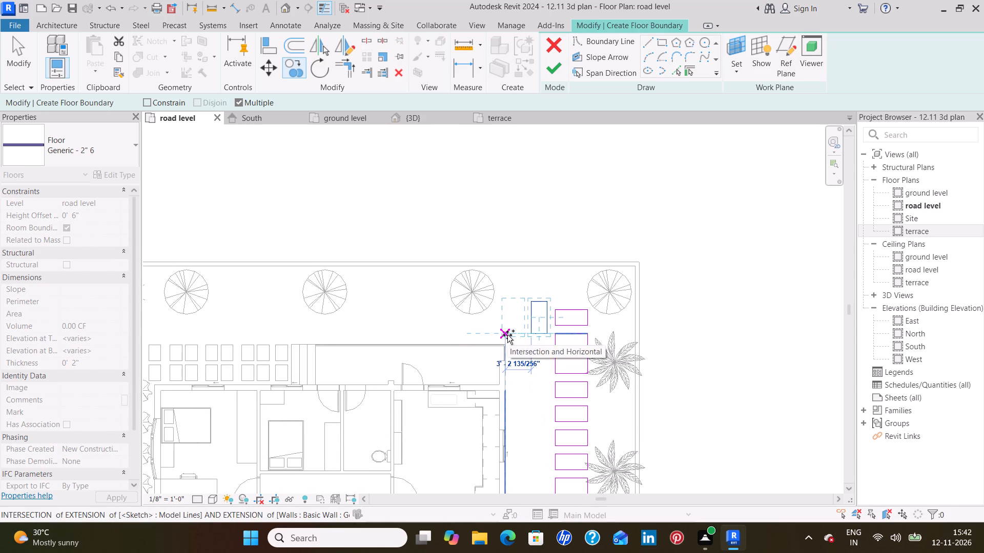
{"action": "scroll", "coordinate": [509, 336], "scroll_direction": "up", "scroll_amount": 9}
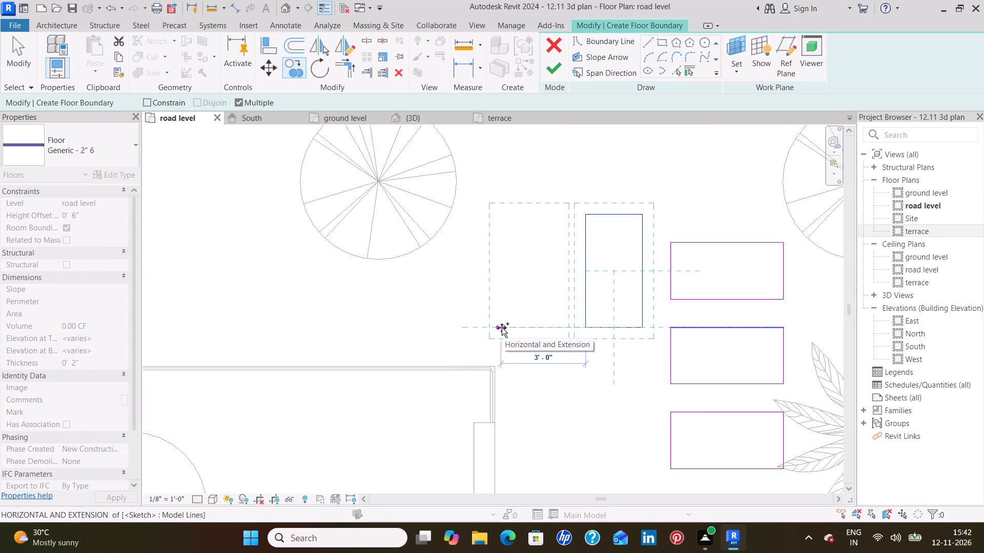
{"action": "left_click", "coordinate": [502, 328]}
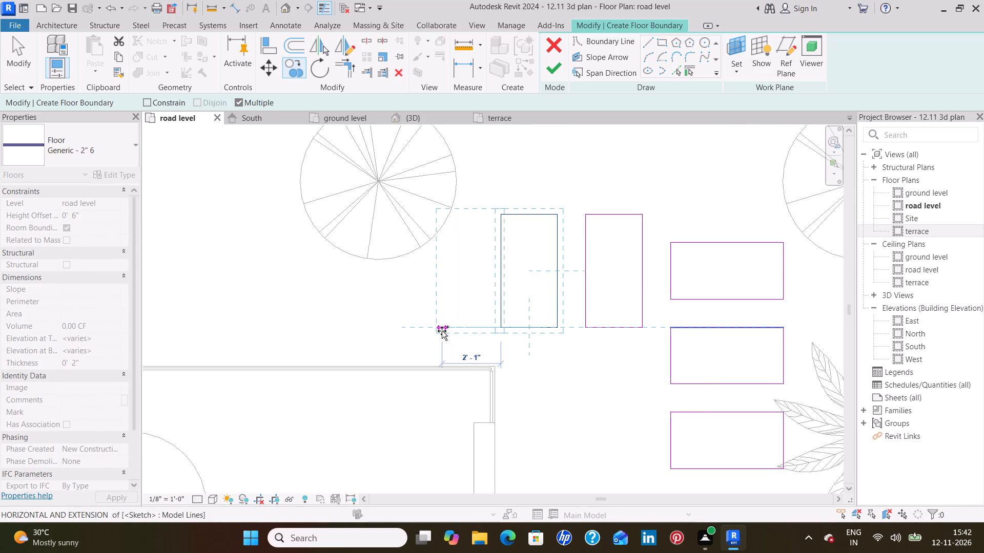
{"action": "left_click", "coordinate": [416, 328]}
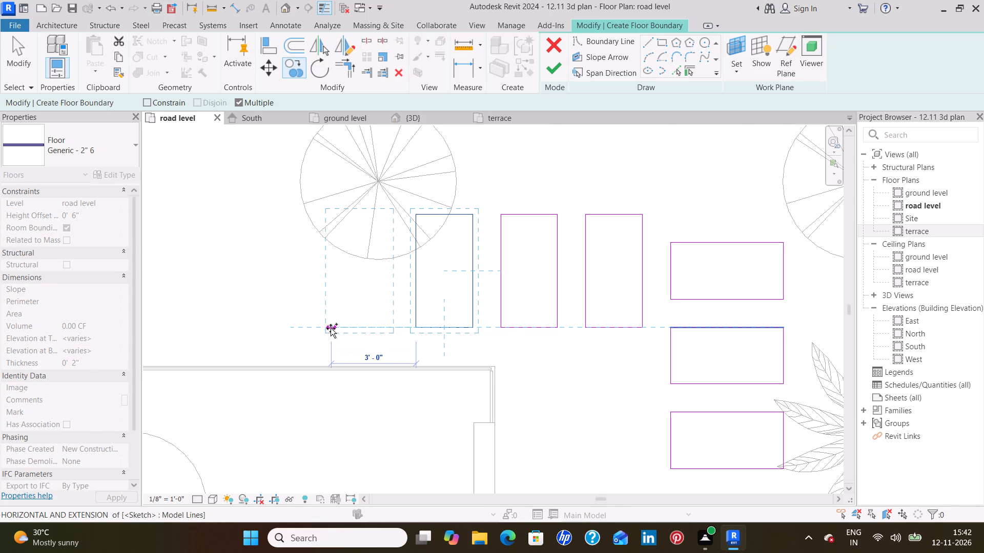
{"action": "left_click", "coordinate": [331, 328]}
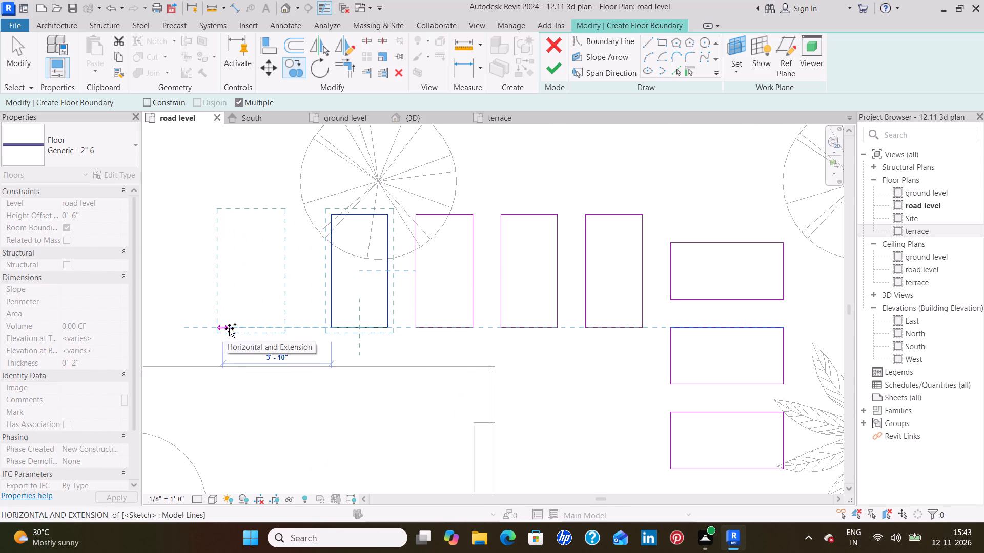
{"action": "left_click", "coordinate": [248, 332]}
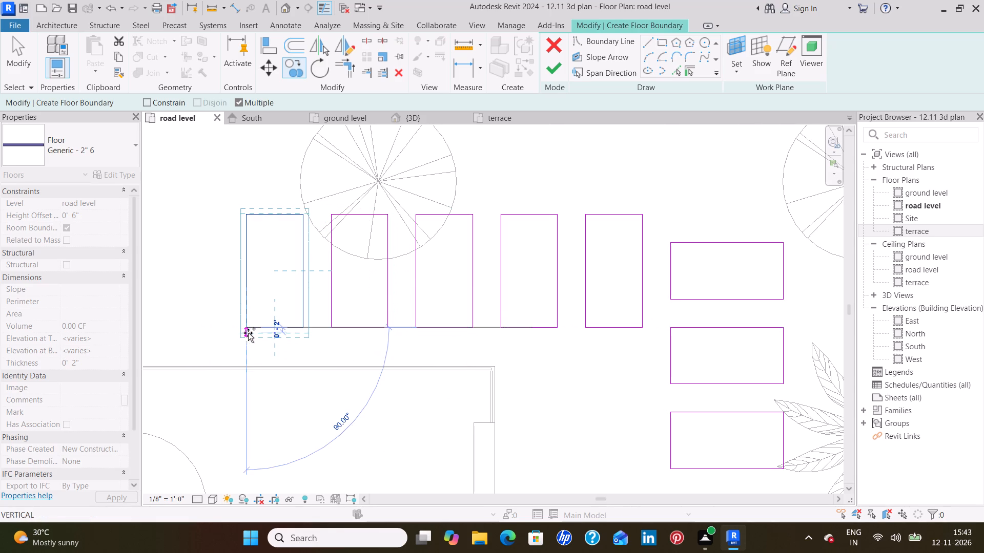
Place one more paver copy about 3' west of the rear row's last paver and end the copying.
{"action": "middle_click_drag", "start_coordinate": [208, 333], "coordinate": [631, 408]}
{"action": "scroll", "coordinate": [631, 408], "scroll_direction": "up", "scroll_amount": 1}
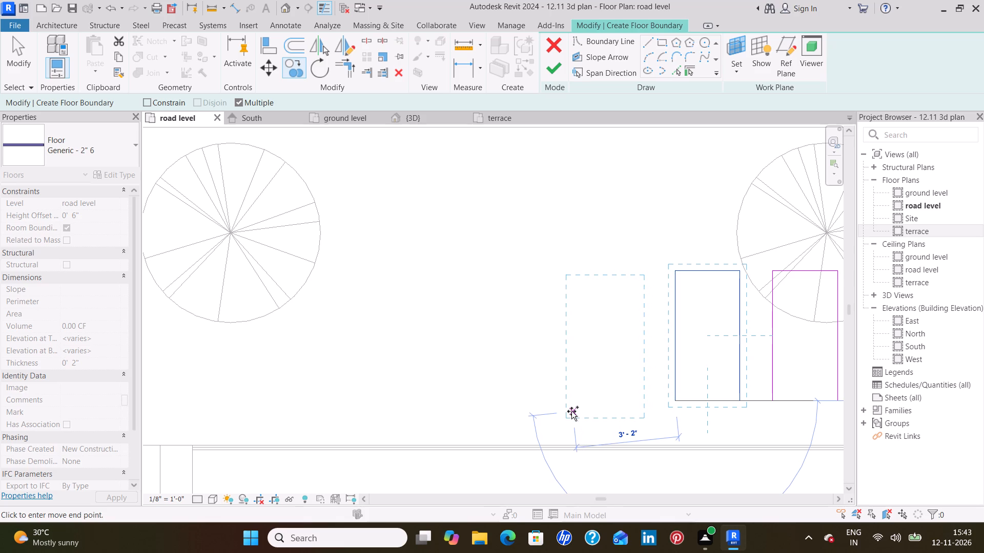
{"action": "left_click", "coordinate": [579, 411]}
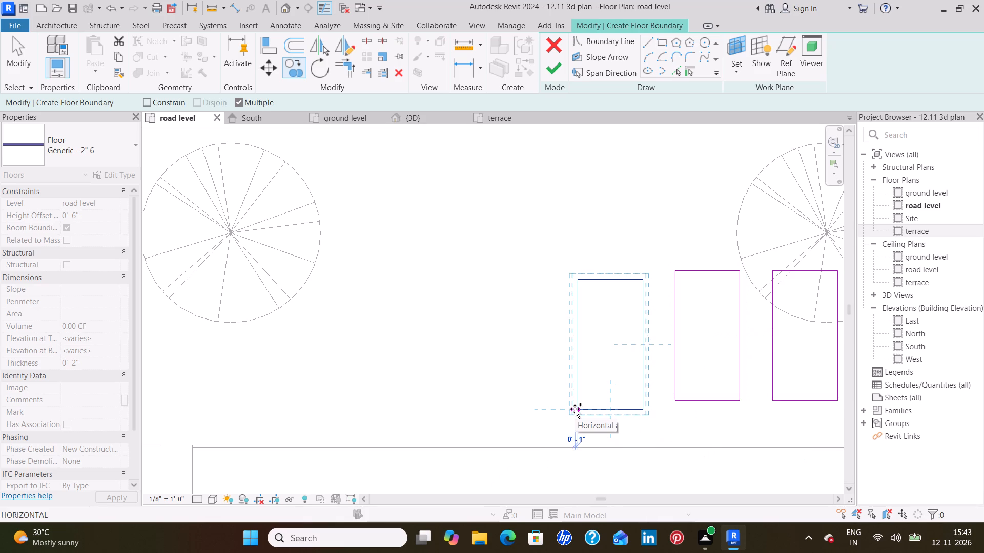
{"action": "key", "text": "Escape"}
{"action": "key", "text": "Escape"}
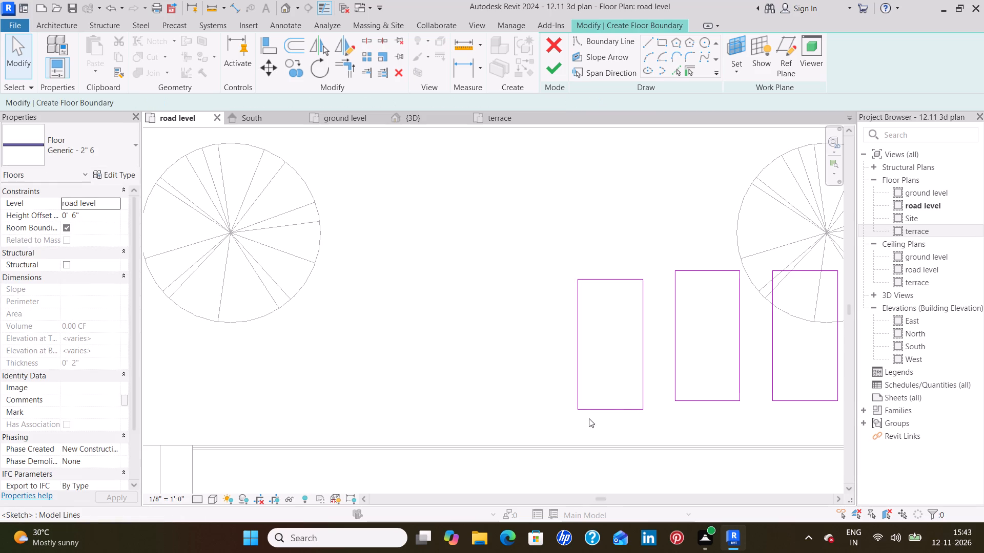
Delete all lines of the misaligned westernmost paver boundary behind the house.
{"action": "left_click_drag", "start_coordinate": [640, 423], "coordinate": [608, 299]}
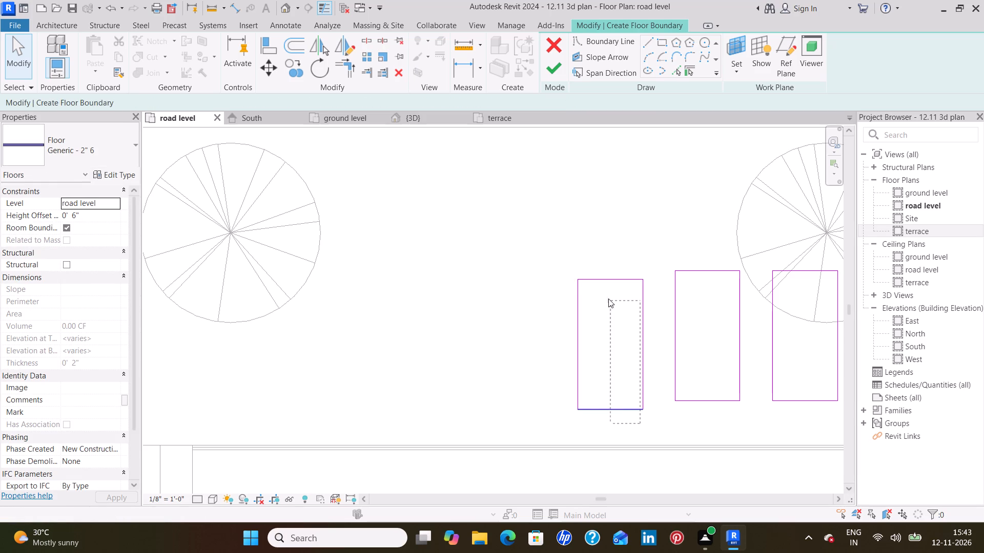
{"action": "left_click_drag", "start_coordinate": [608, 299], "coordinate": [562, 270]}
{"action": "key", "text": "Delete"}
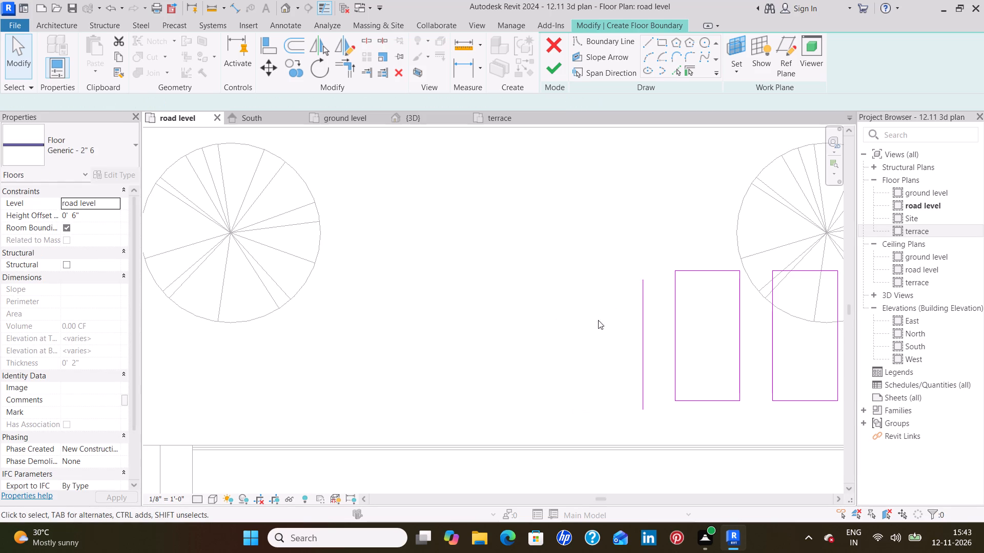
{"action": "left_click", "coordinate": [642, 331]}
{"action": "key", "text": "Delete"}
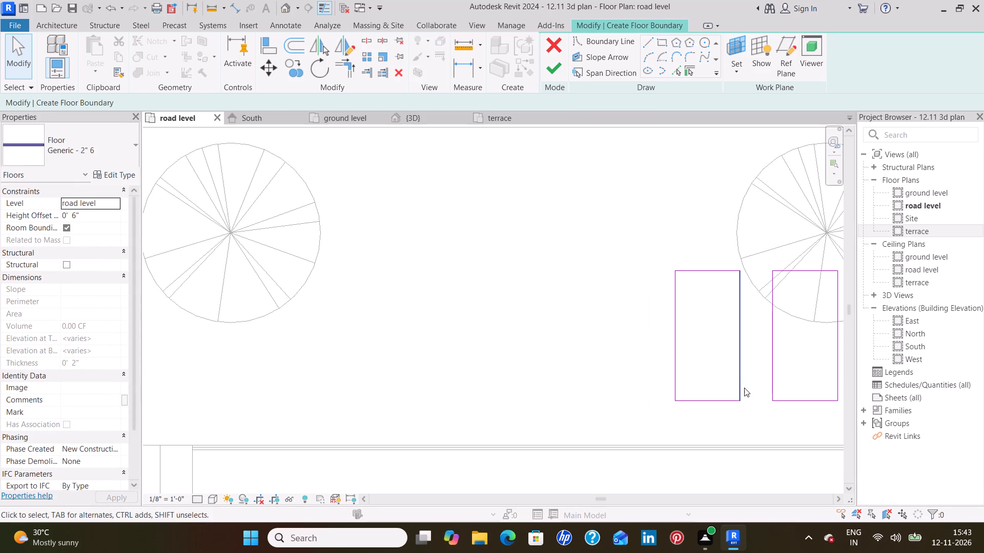
Copy the westernmost remaining paver boundary behind the house west as seven aligned copies spaced 3' apart.
{"action": "left_click_drag", "start_coordinate": [752, 404], "coordinate": [669, 253]}
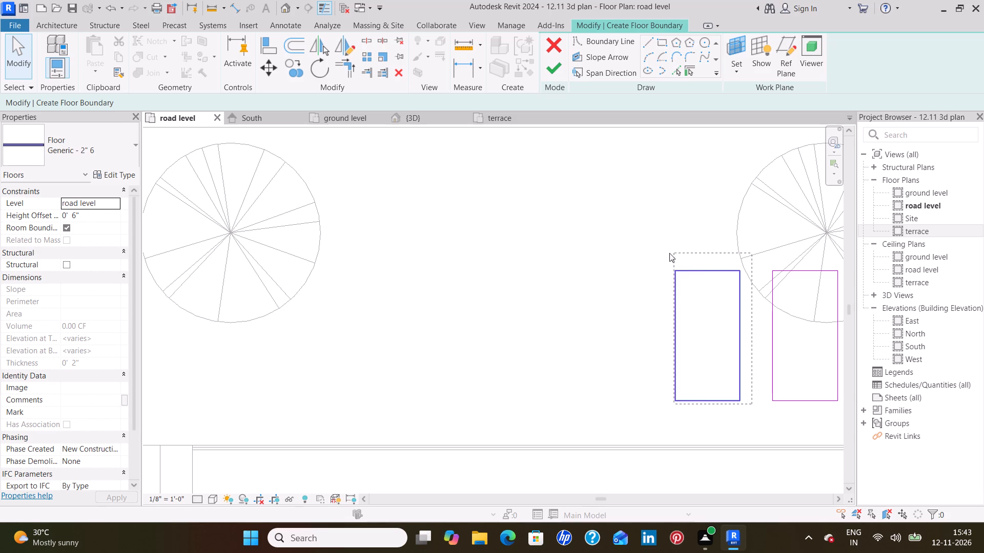
{"action": "left_click_drag", "start_coordinate": [669, 253], "coordinate": [650, 253]}
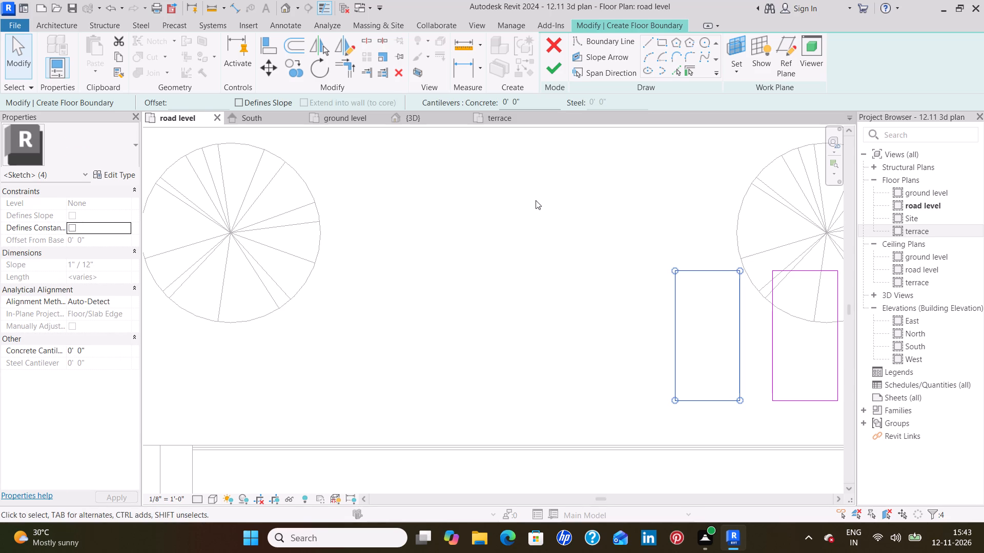
{"action": "left_click", "coordinate": [312, 70]}
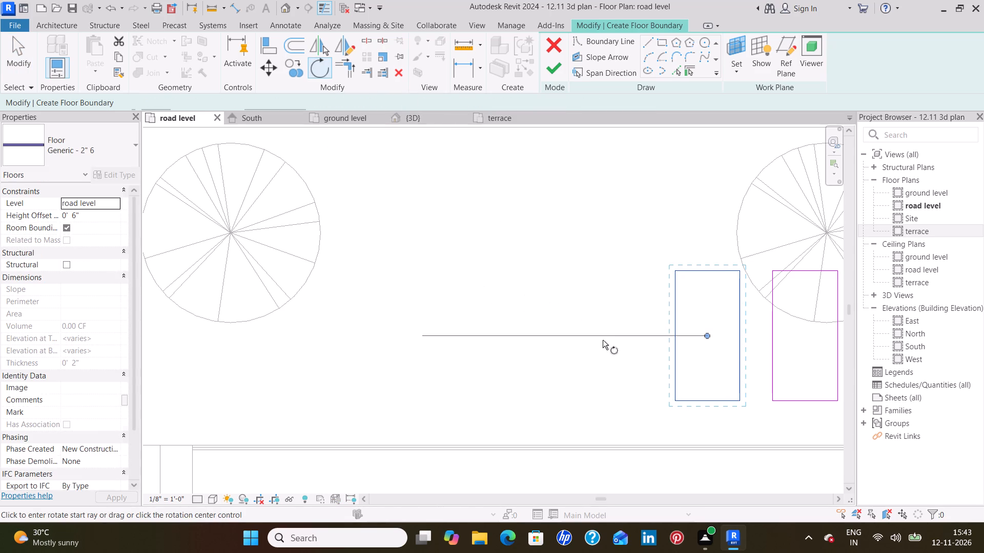
{"action": "left_click", "coordinate": [291, 59]}
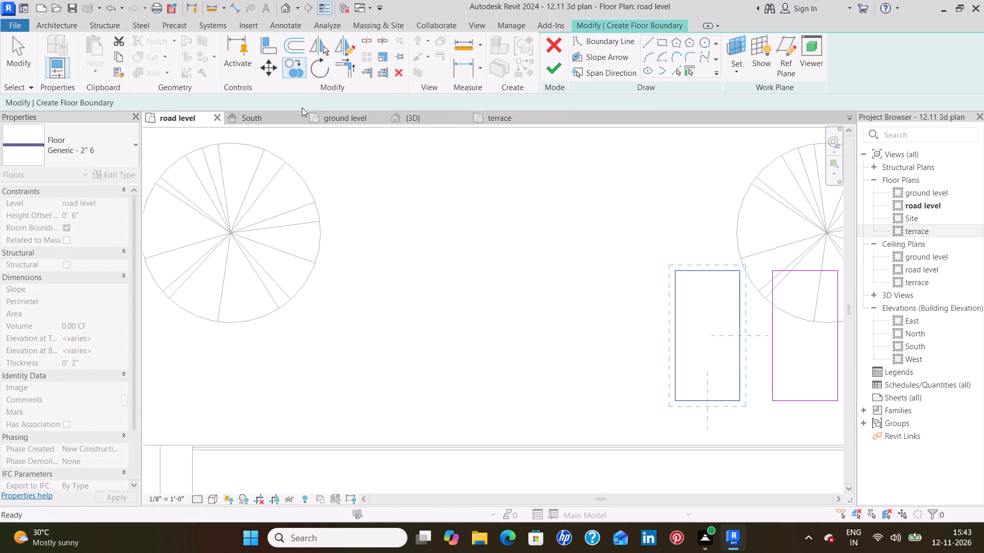
{"action": "left_click", "coordinate": [675, 401]}
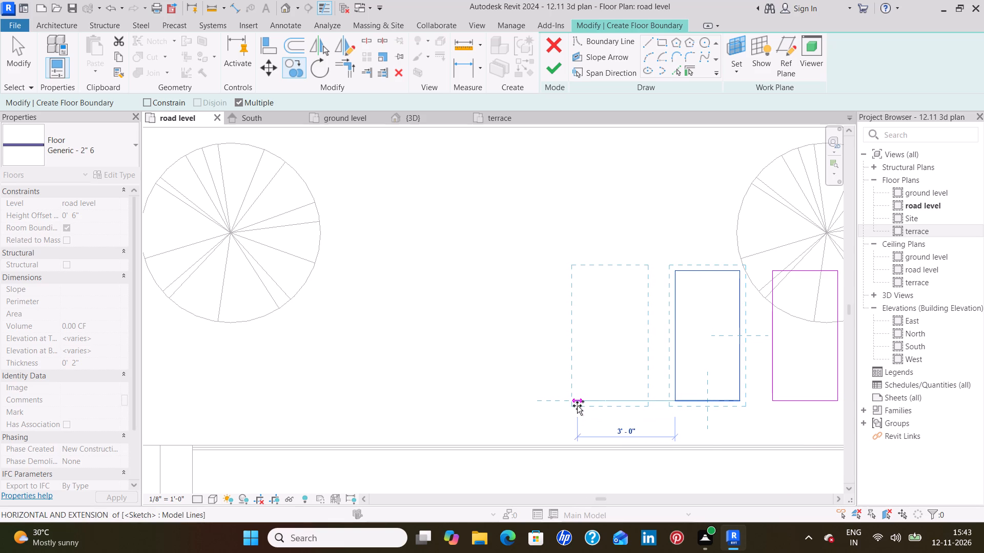
{"action": "left_click", "coordinate": [577, 406]}
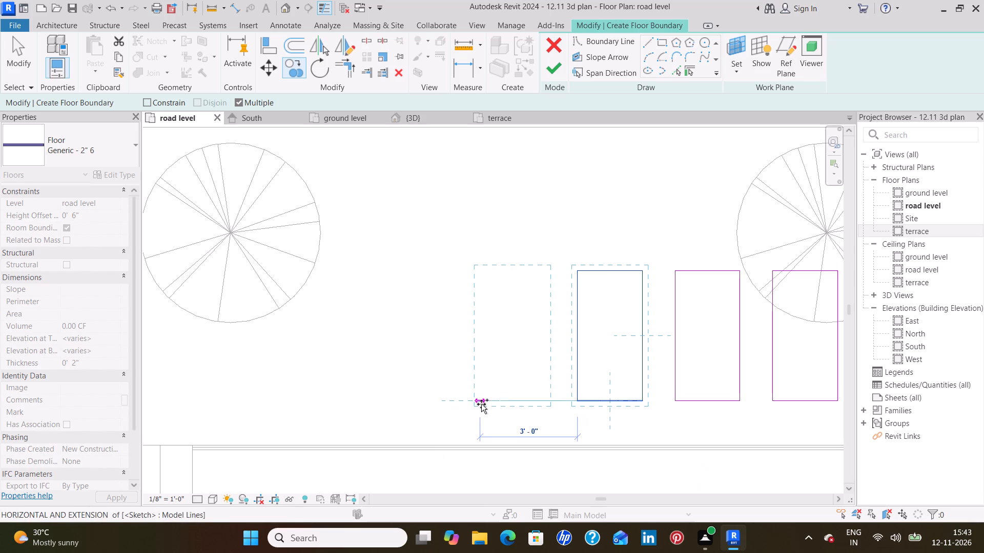
{"action": "left_click", "coordinate": [481, 404]}
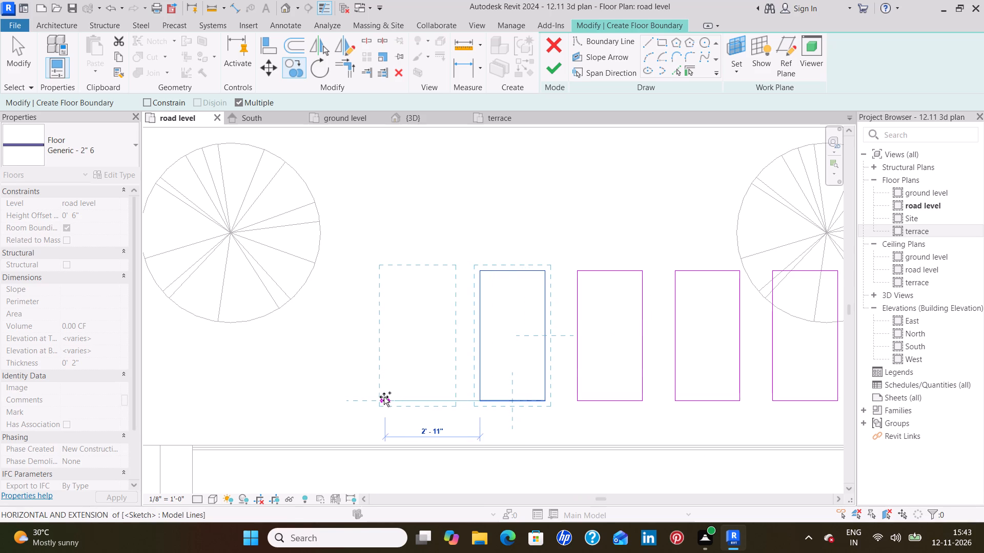
{"action": "left_click", "coordinate": [381, 397]}
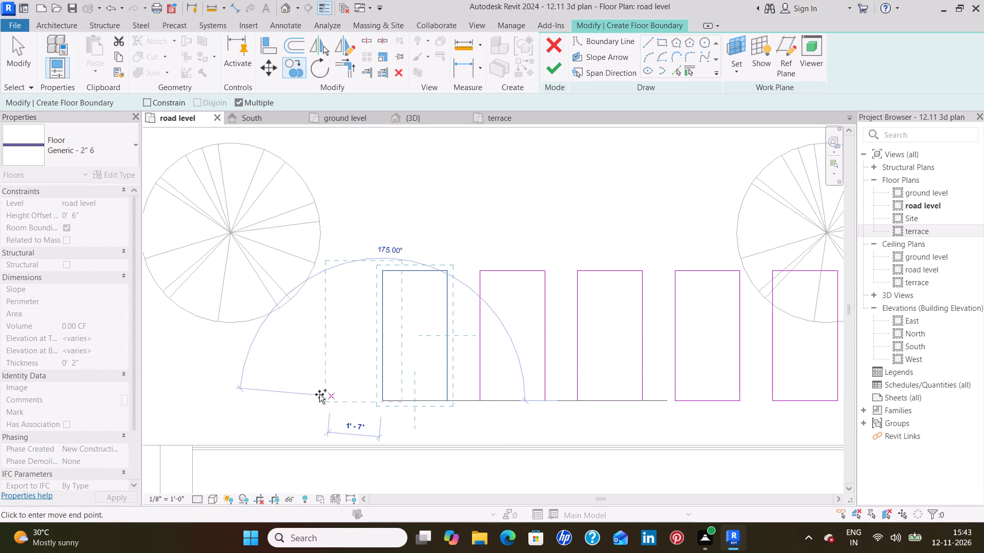
{"action": "middle_click_drag", "start_coordinate": [298, 394], "coordinate": [519, 407]}
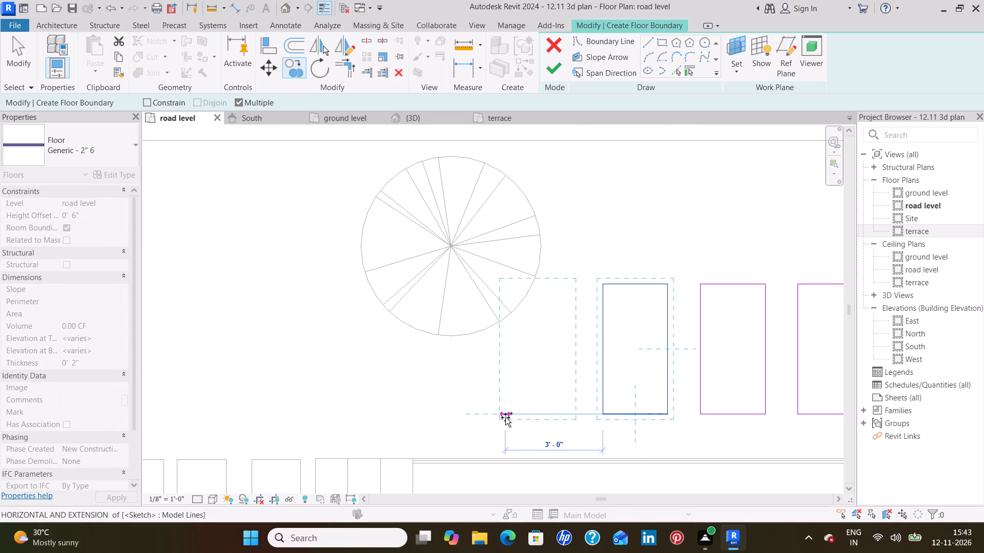
{"action": "left_click", "coordinate": [505, 417]}
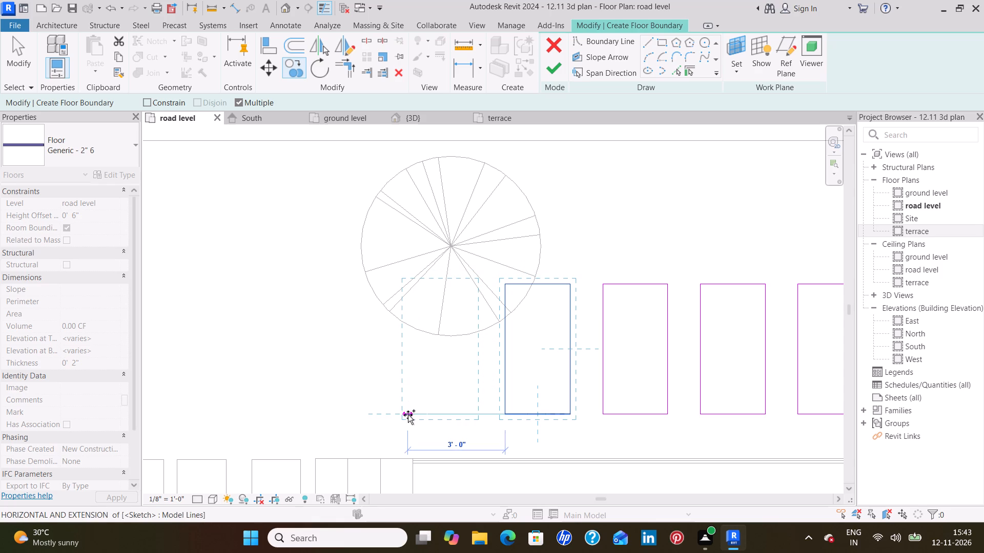
{"action": "left_click", "coordinate": [407, 415]}
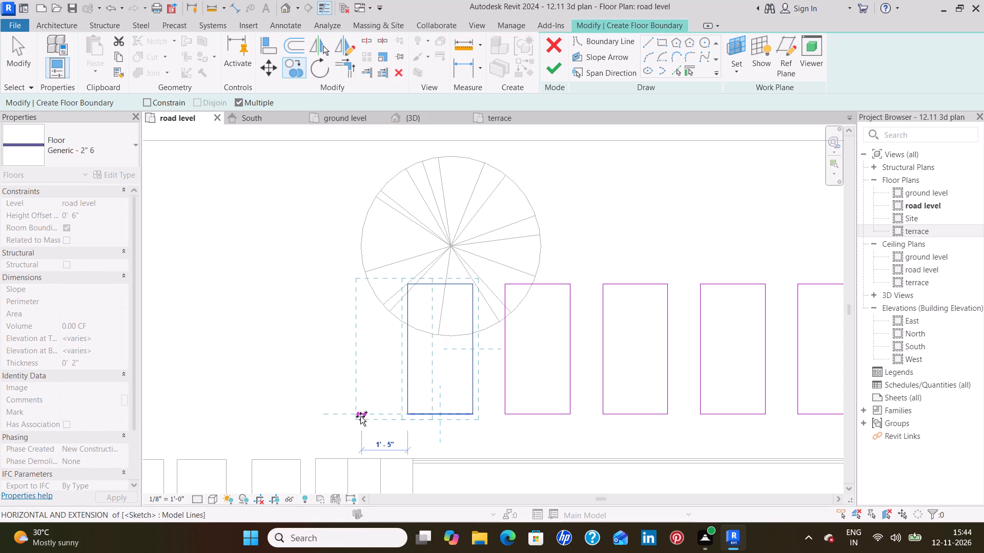
{"action": "left_click", "coordinate": [309, 416]}
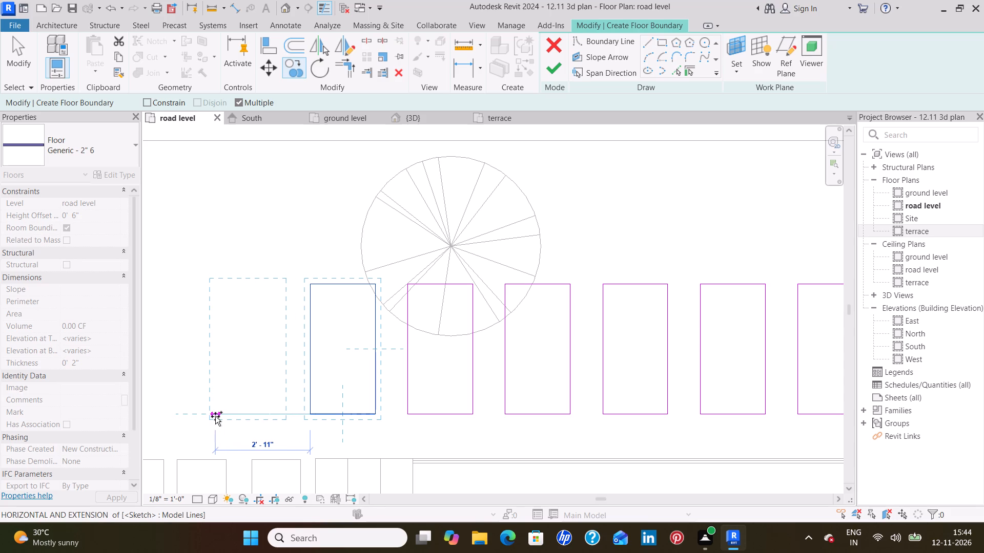
{"action": "left_click", "coordinate": [212, 416]}
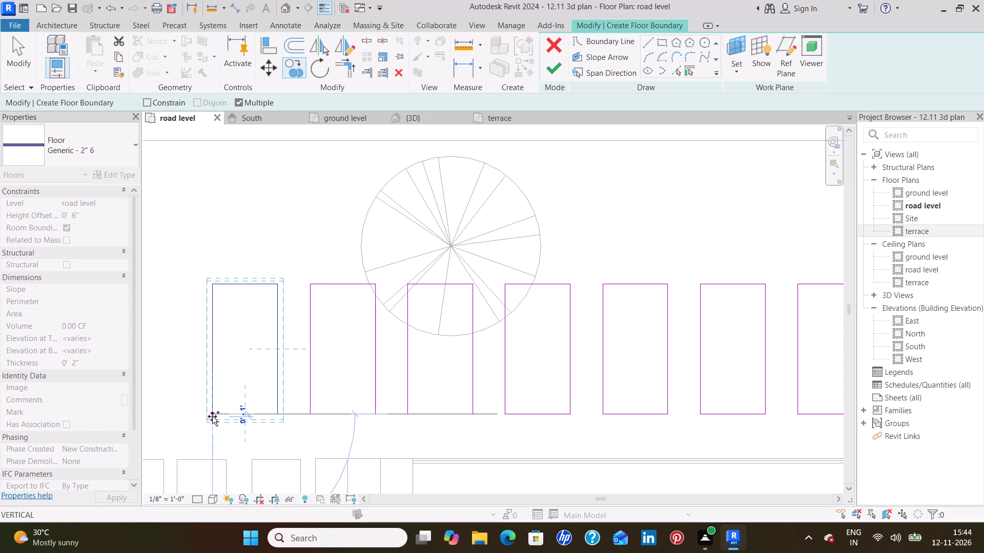
{"action": "key", "text": "Escape"}
Rotate the westernmost paver boundary of the rear row 90° about its centre.
{"action": "scroll", "coordinate": [212, 416], "scroll_direction": "down", "scroll_amount": 3}
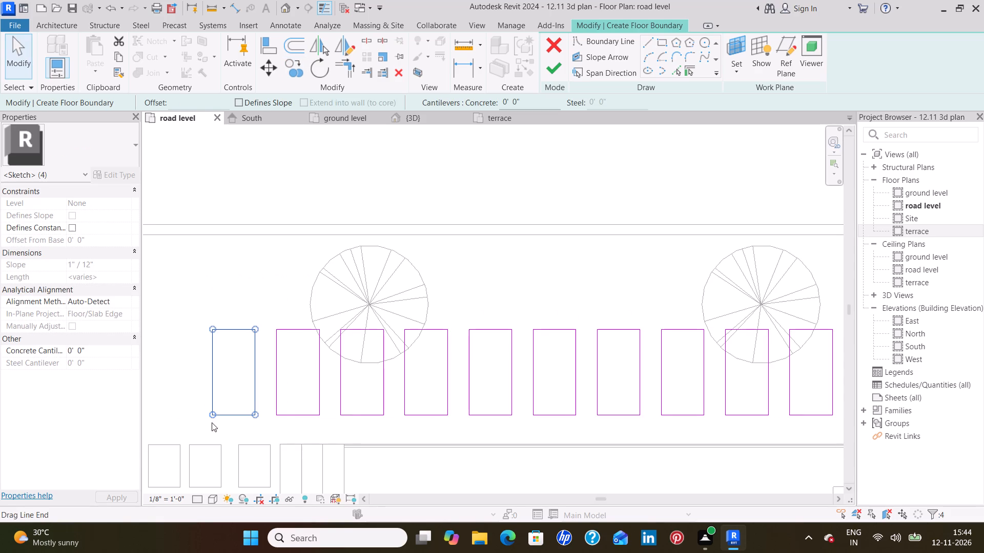
{"action": "middle_click_drag", "start_coordinate": [213, 424], "coordinate": [390, 384]}
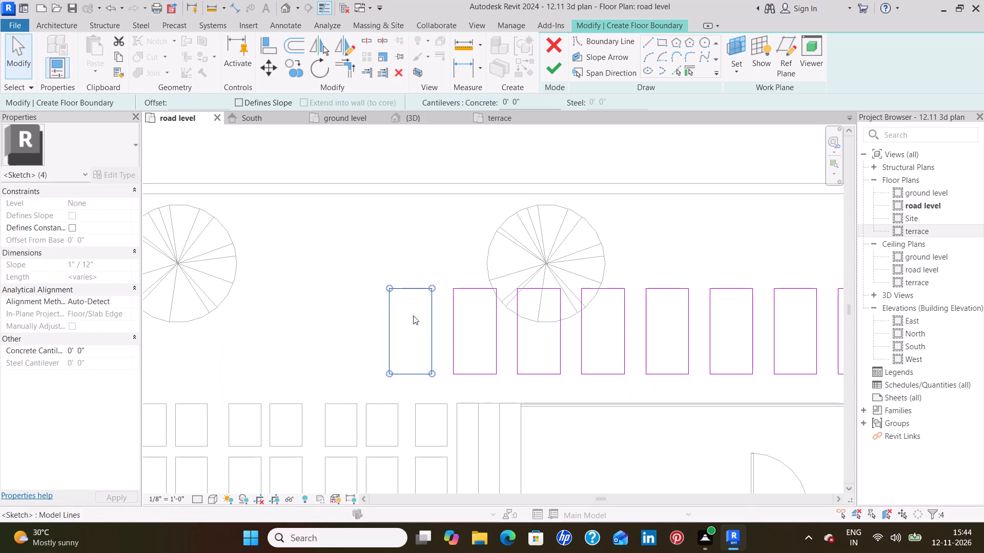
{"action": "left_click", "coordinate": [311, 63]}
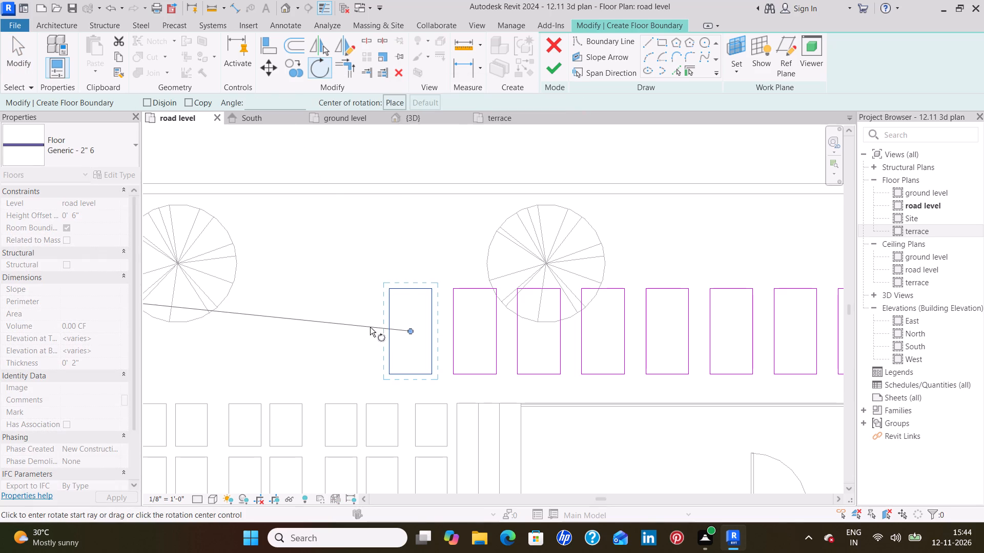
{"action": "left_click", "coordinate": [352, 330]}
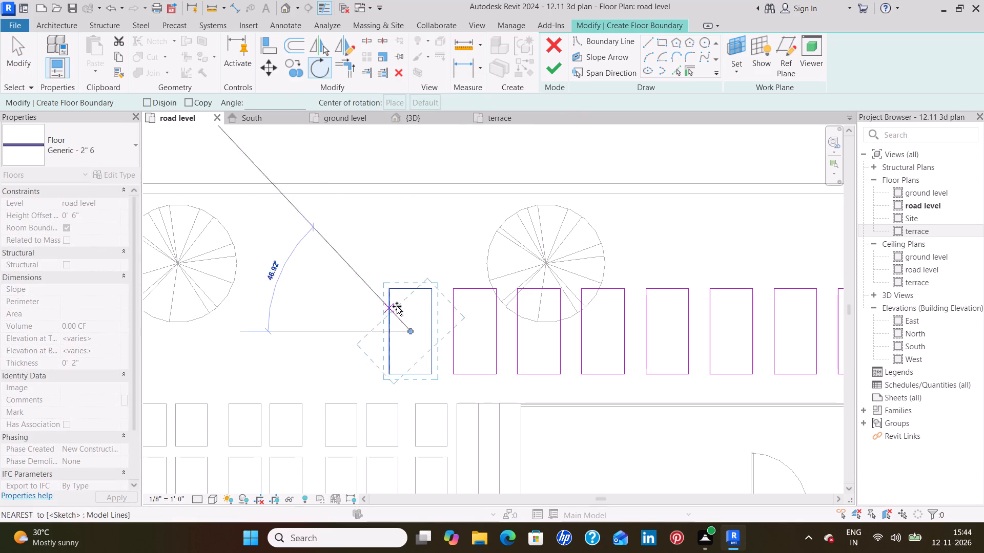
{"action": "left_click", "coordinate": [414, 293]}
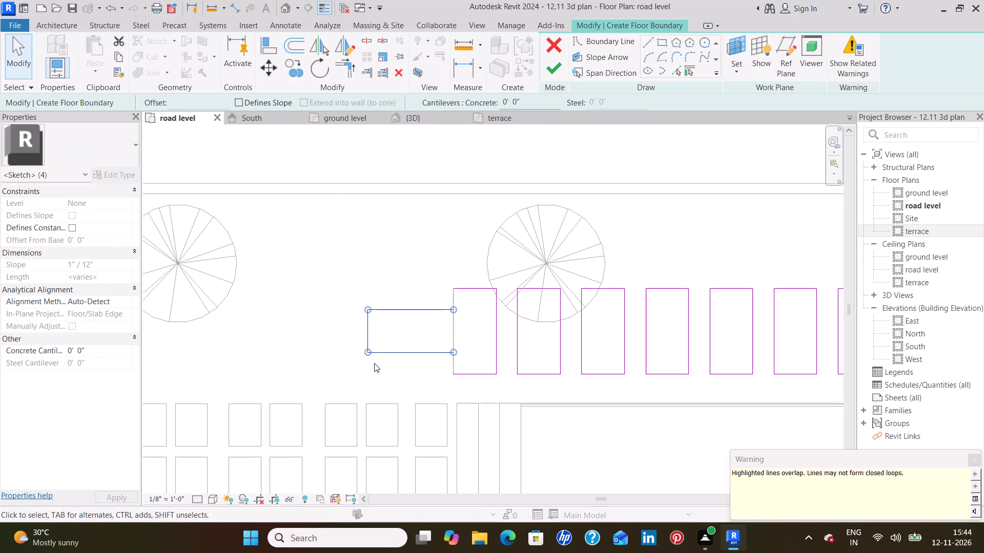
Nudge the rotated paver boundary west and south, clear of the rear row and just north of the existing square pavers.
{"action": "key", "text": "Left"}
{"action": "key", "text": "Left"}
{"action": "key", "text": "Left"}
{"action": "key", "text": "Left"}
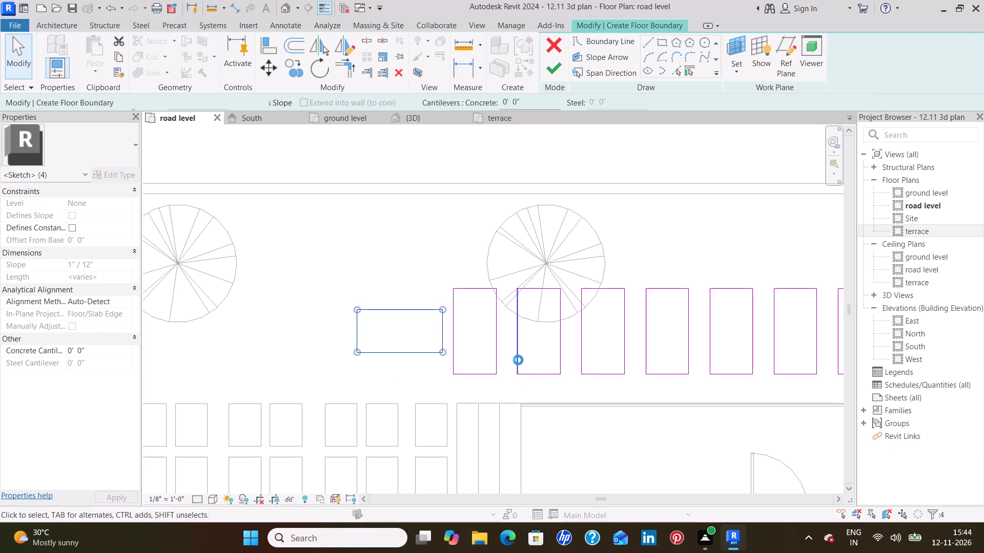
{"action": "key", "text": "Left"}
{"action": "key", "text": "Down"}
{"action": "key", "text": "Down"}
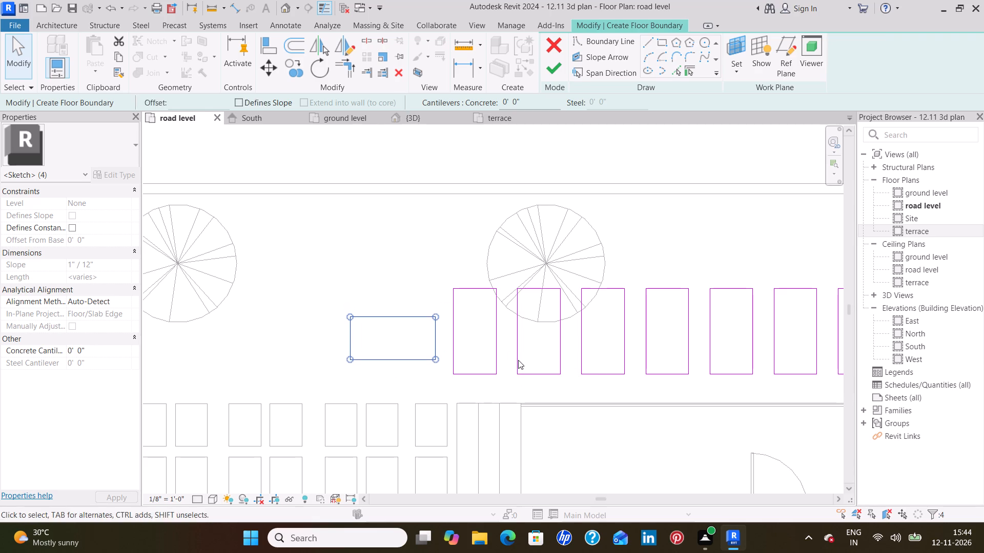
{"action": "key", "text": "Down"}
{"action": "key", "text": "Down"}
{"action": "key", "text": "Down"}
{"action": "key", "text": "Down"}
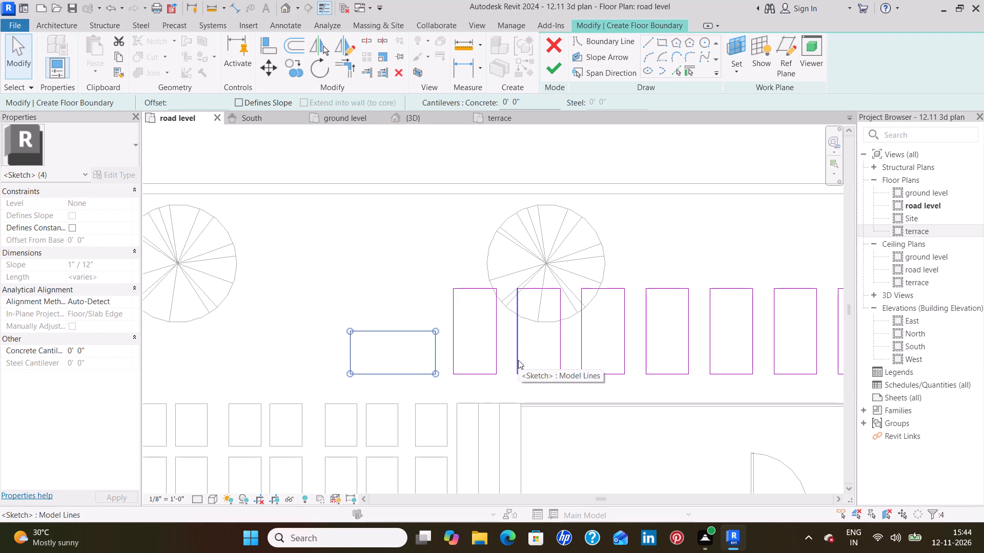
{"action": "key", "text": "Down"}
{"action": "key", "text": "Down"}
{"action": "key", "text": "Down"}
{"action": "key", "text": "Down"}
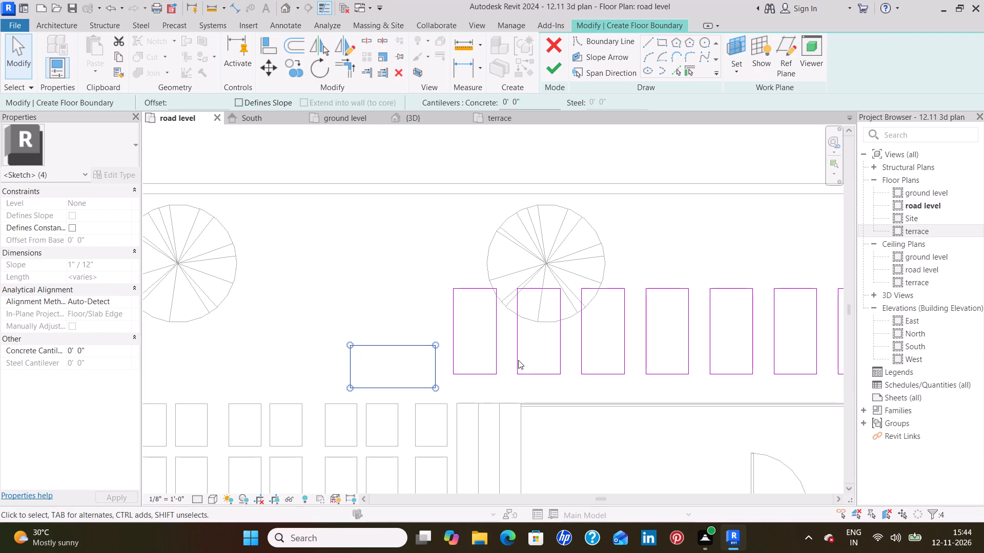
{"action": "key", "text": "Down"}
{"action": "key", "text": "Up"}
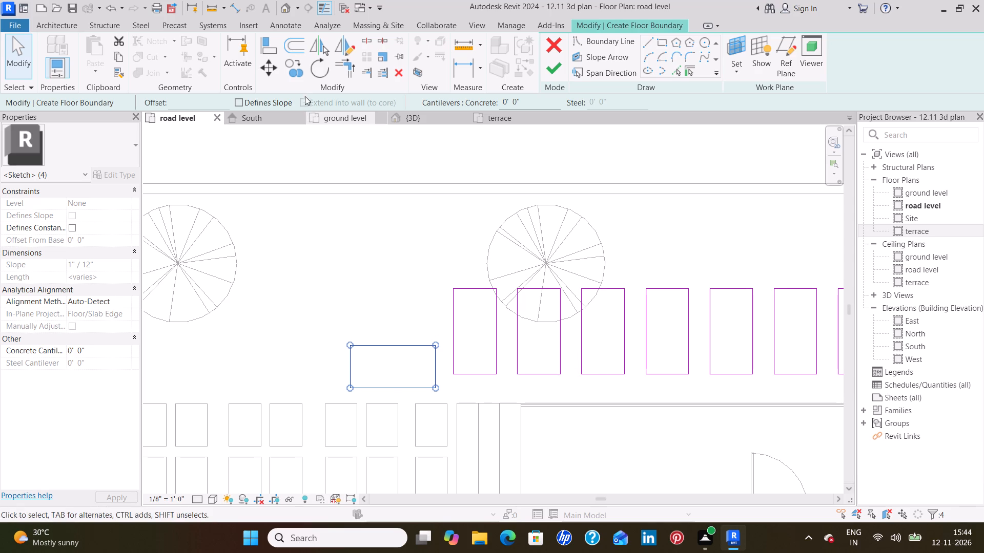
Copy the rotated paver boundary 2' 6" north to form a stacked pair at the rear row's west end.
{"action": "left_click", "coordinate": [294, 74]}
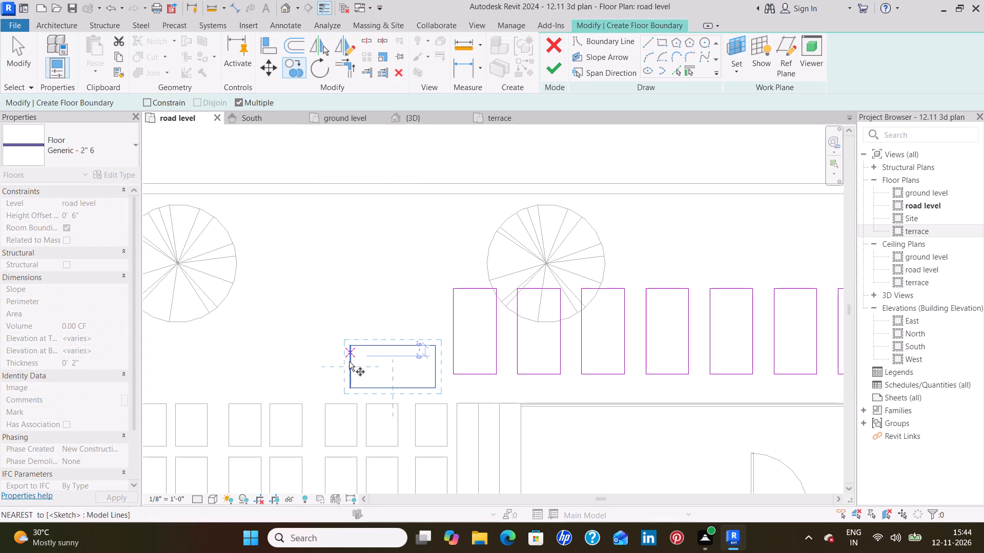
{"action": "left_click", "coordinate": [347, 387]}
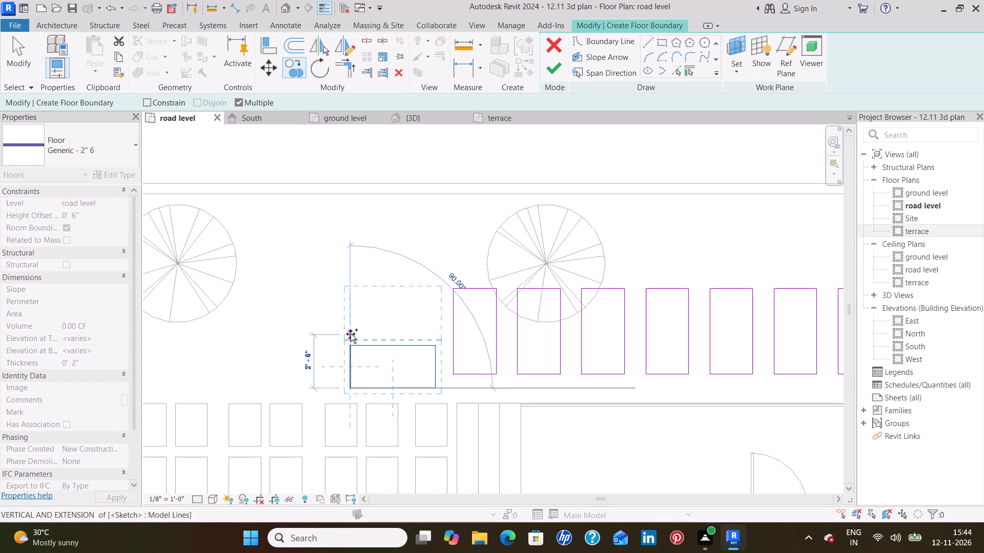
{"action": "left_click", "coordinate": [351, 334]}
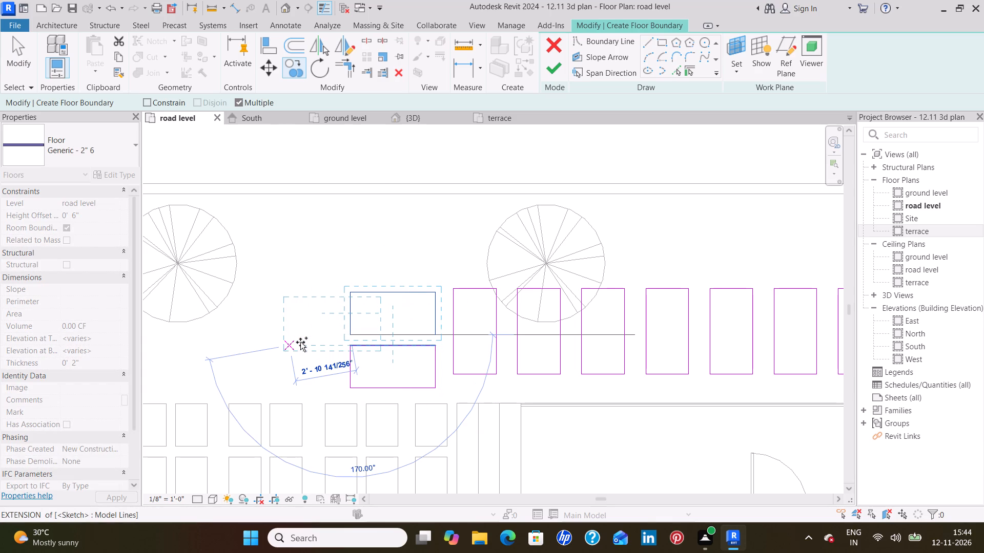
{"action": "key", "text": "Escape"}
{"action": "key", "text": "Escape"}
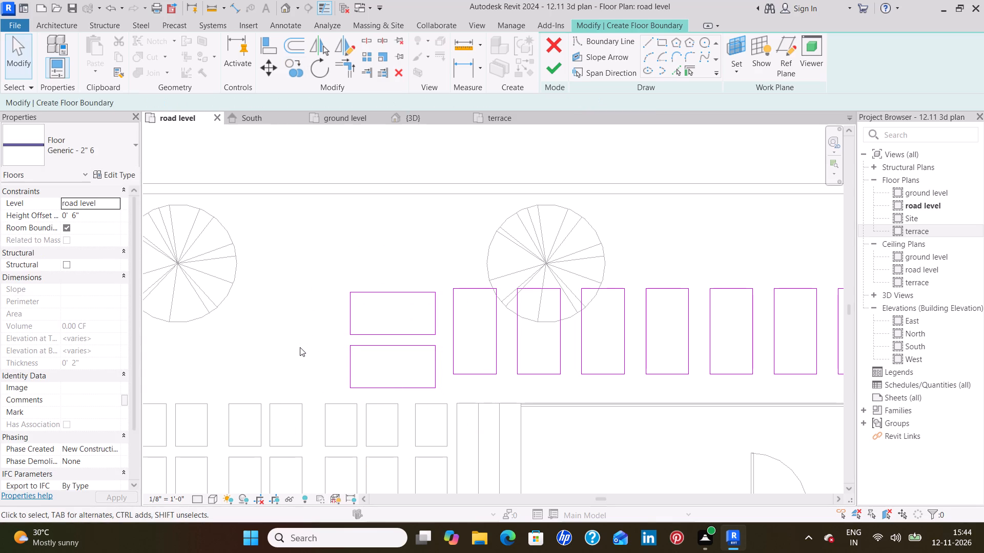
Nudge both stacked paver boundaries at the rear row's west end slightly south together.
{"action": "scroll", "coordinate": [300, 347], "scroll_direction": "down", "scroll_amount": 2}
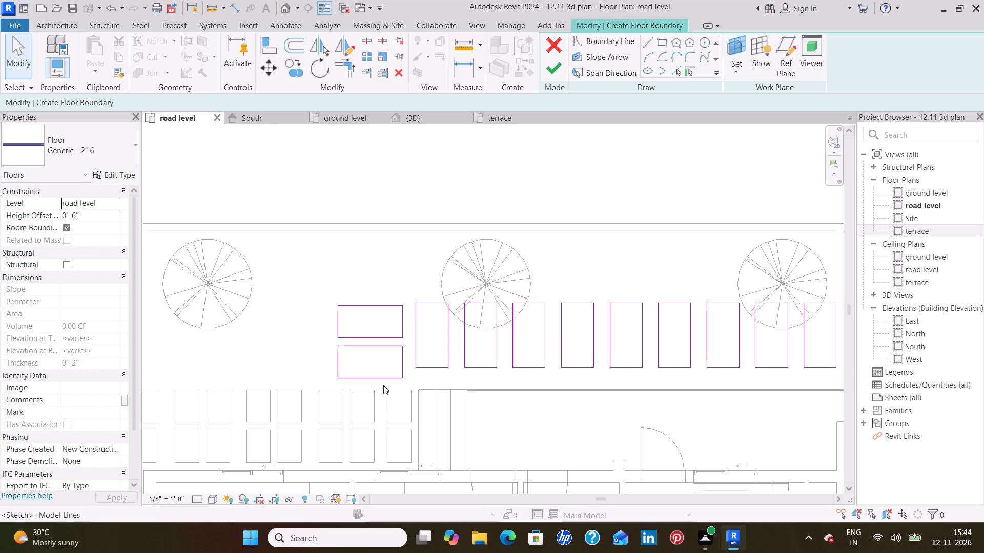
{"action": "scroll", "coordinate": [385, 385], "scroll_direction": "up", "scroll_amount": 8}
{"action": "left_click_drag", "start_coordinate": [450, 389], "coordinate": [214, 134]}
{"action": "key", "text": "Down"}
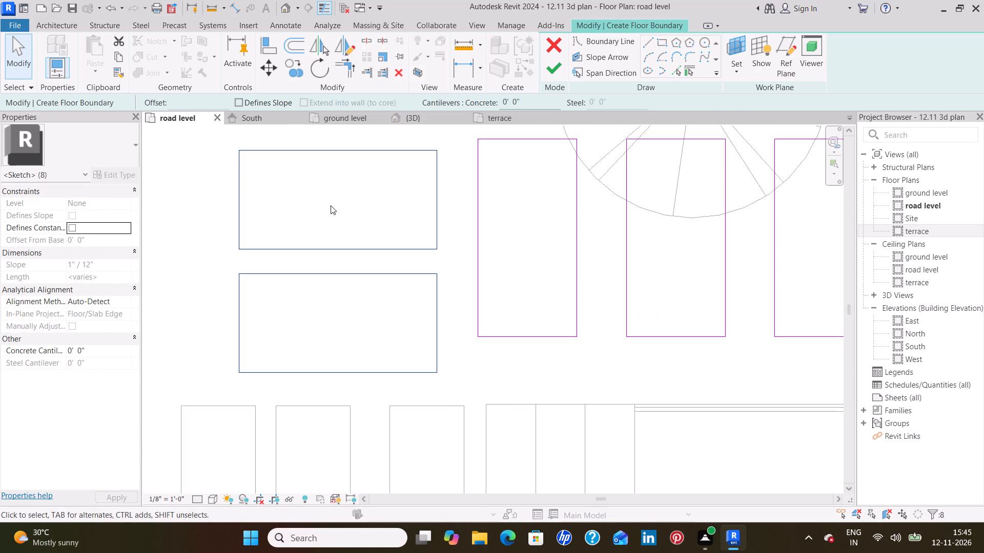
{"action": "left_click", "coordinate": [331, 205]}
Set the stepping-paver floor's height offset from road level to 2".
{"action": "scroll", "coordinate": [333, 205], "scroll_direction": "down", "scroll_amount": 7}
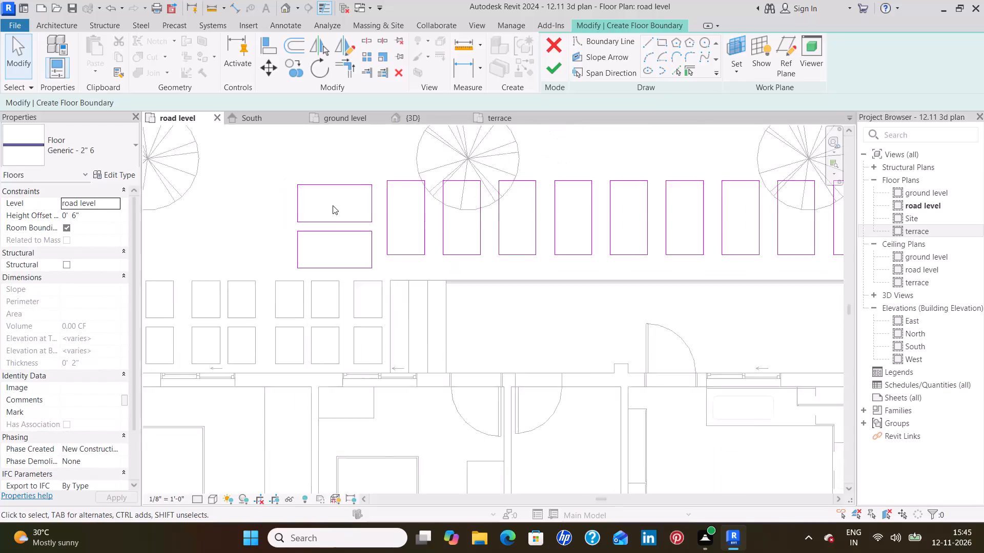
{"action": "scroll", "coordinate": [333, 205], "scroll_direction": "down", "scroll_amount": 2}
{"action": "middle_click_drag", "start_coordinate": [597, 313], "coordinate": [575, 338]}
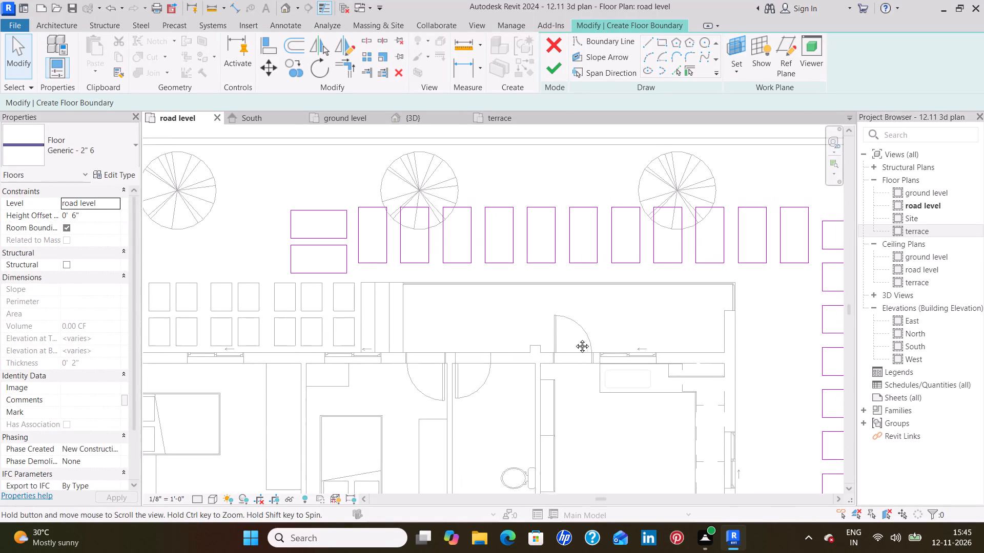
{"action": "middle_click_drag", "start_coordinate": [575, 338], "coordinate": [546, 354]}
{"action": "left_click", "coordinate": [108, 217]}
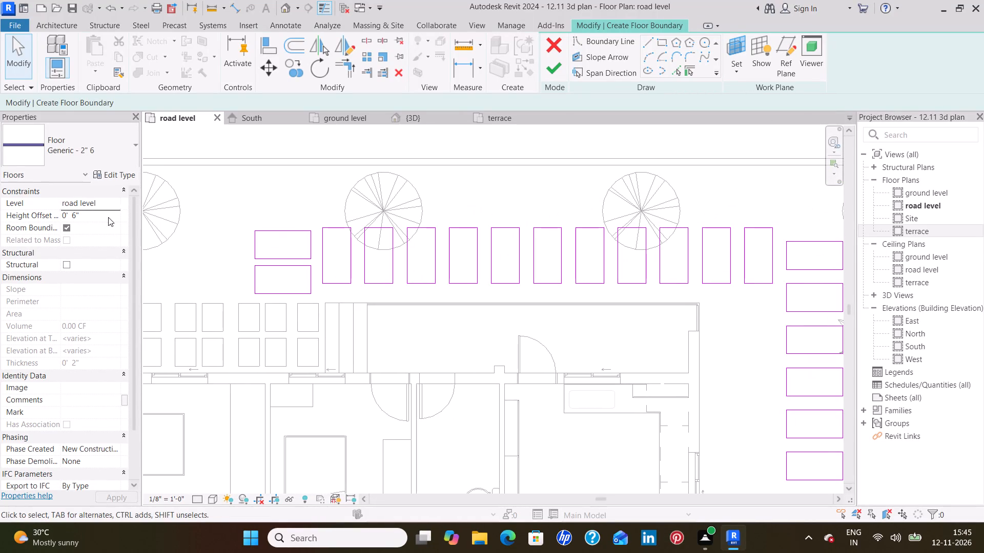
{"action": "key", "text": "BackSpace"}
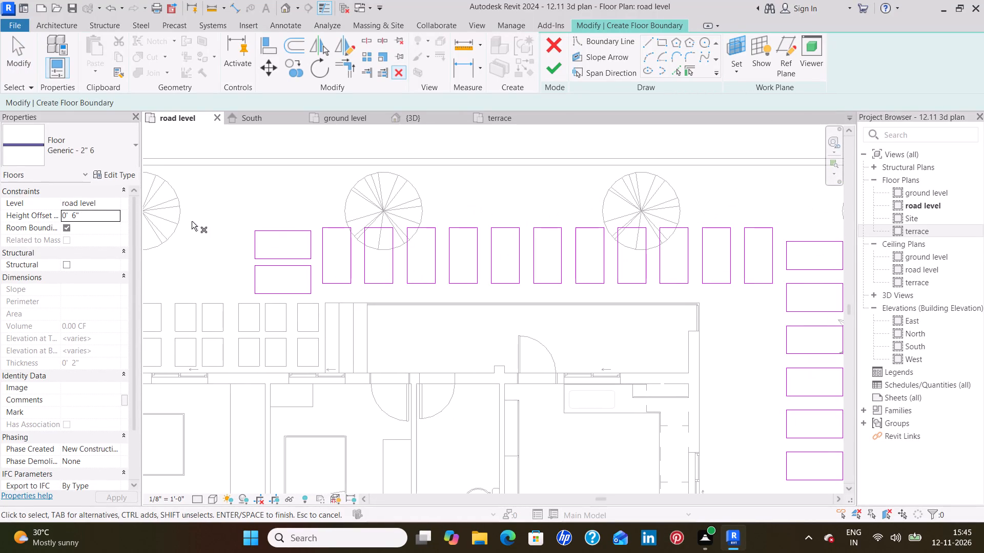
{"action": "key", "text": "2"}
{"action": "key", "text": "shift+quotedbl"}
{"action": "key", "text": "Return"}
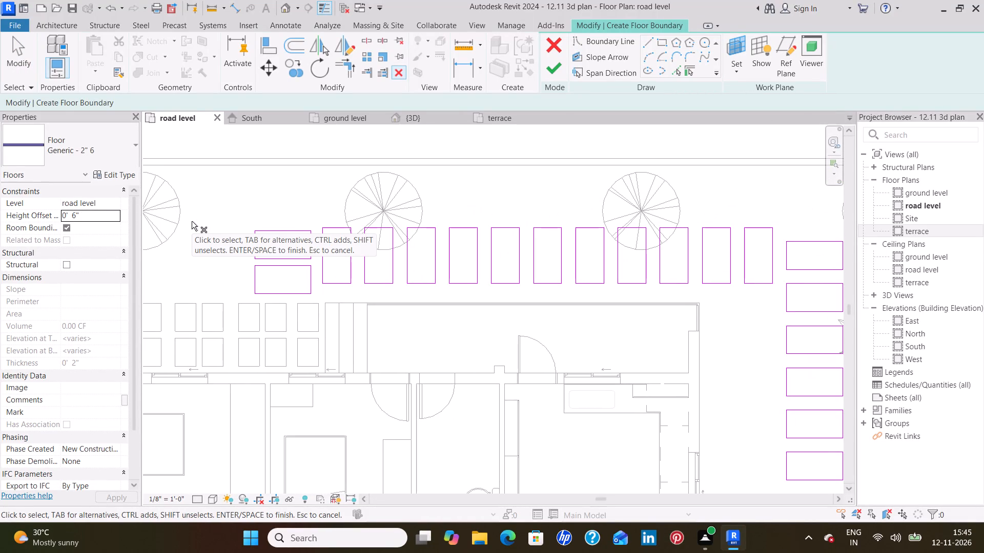
{"action": "left_click", "coordinate": [192, 223]}
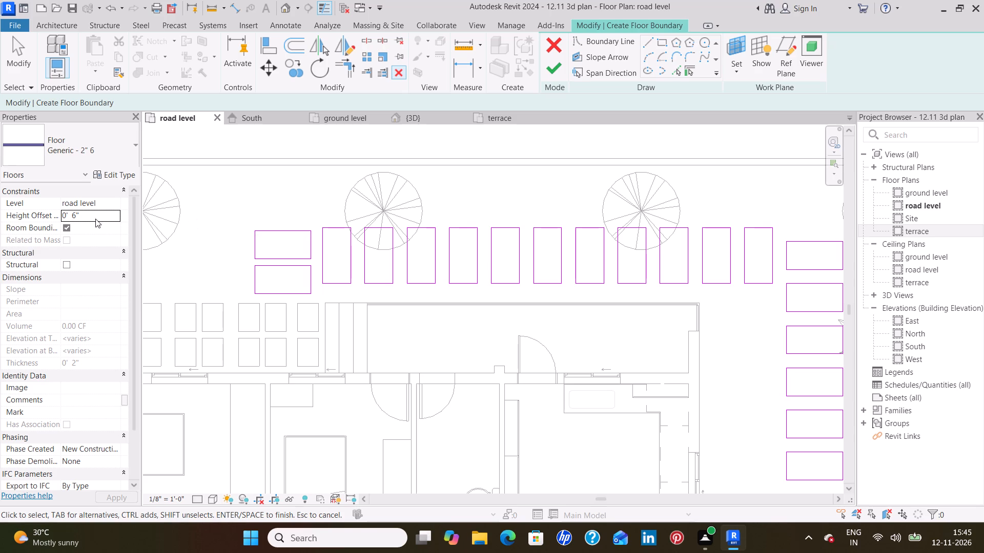
{"action": "left_click", "coordinate": [94, 221]}
{"action": "key", "text": "BackSpace"}
{"action": "key", "text": "2"}
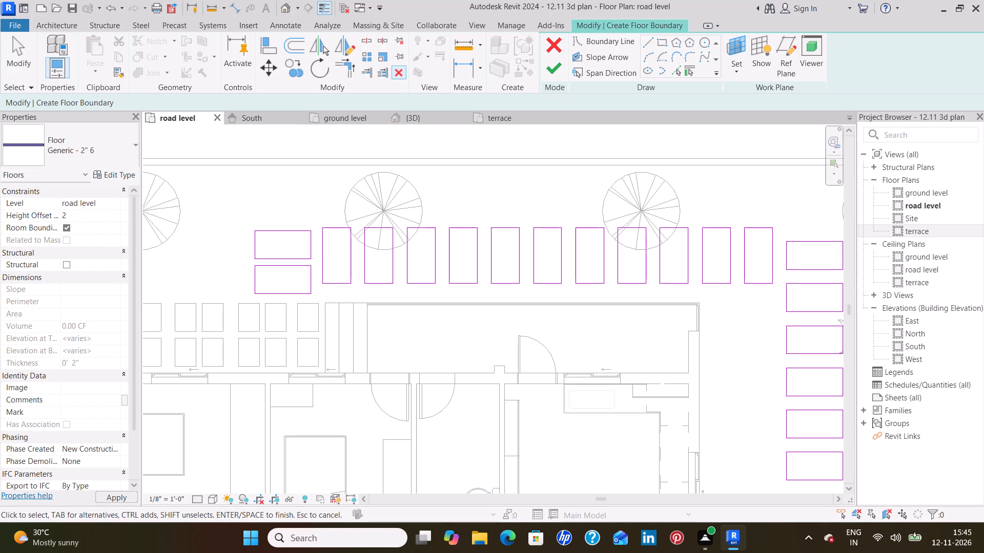
{"action": "key", "text": "shift+quotedbl"}
{"action": "key", "text": "Return"}
Finish the floor sketch for the rear and east-side stepping pavers without saving the project, and clear the selection.
{"action": "left_click", "coordinate": [554, 72]}
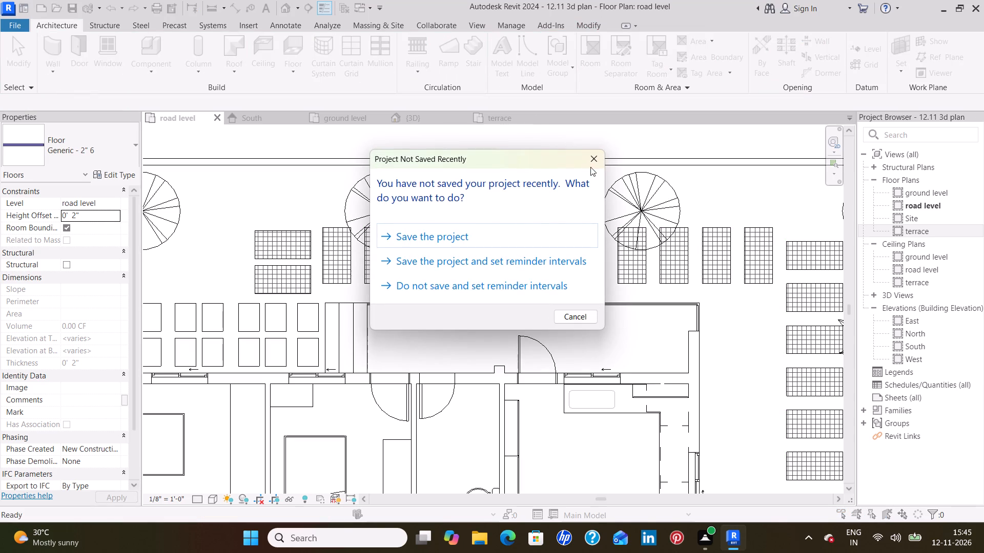
{"action": "left_click", "coordinate": [593, 160]}
{"action": "scroll", "coordinate": [767, 220], "scroll_direction": "down", "scroll_amount": 3}
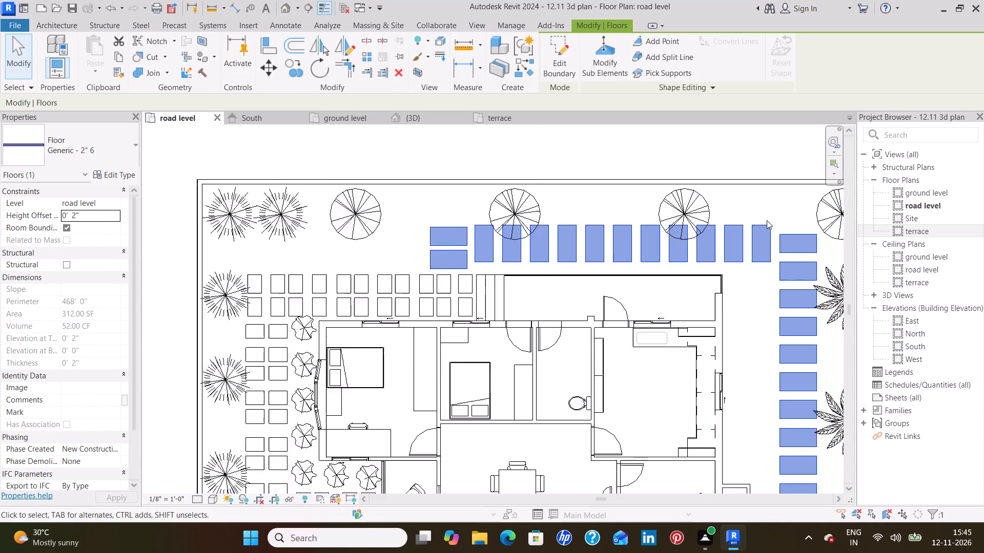
{"action": "scroll", "coordinate": [767, 220], "scroll_direction": "down", "scroll_amount": 1}
{"action": "middle_click_drag", "start_coordinate": [761, 344], "coordinate": [701, 294]}
{"action": "scroll", "coordinate": [701, 303], "scroll_direction": "down", "scroll_amount": 2}
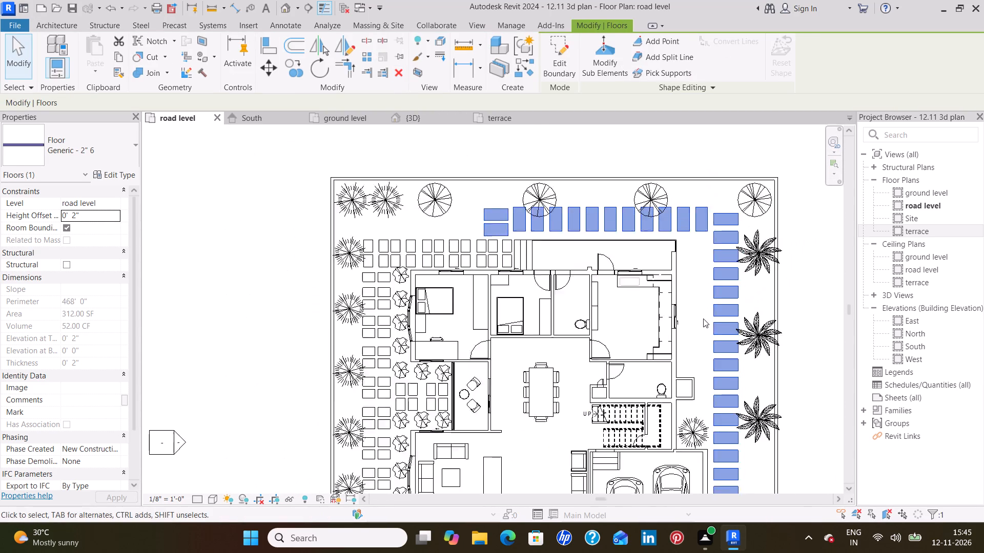
{"action": "scroll", "coordinate": [703, 318], "scroll_direction": "down", "scroll_amount": 2}
{"action": "middle_click_drag", "start_coordinate": [698, 351], "coordinate": [613, 270]}
{"action": "scroll", "coordinate": [611, 270], "scroll_direction": "down", "scroll_amount": 5}
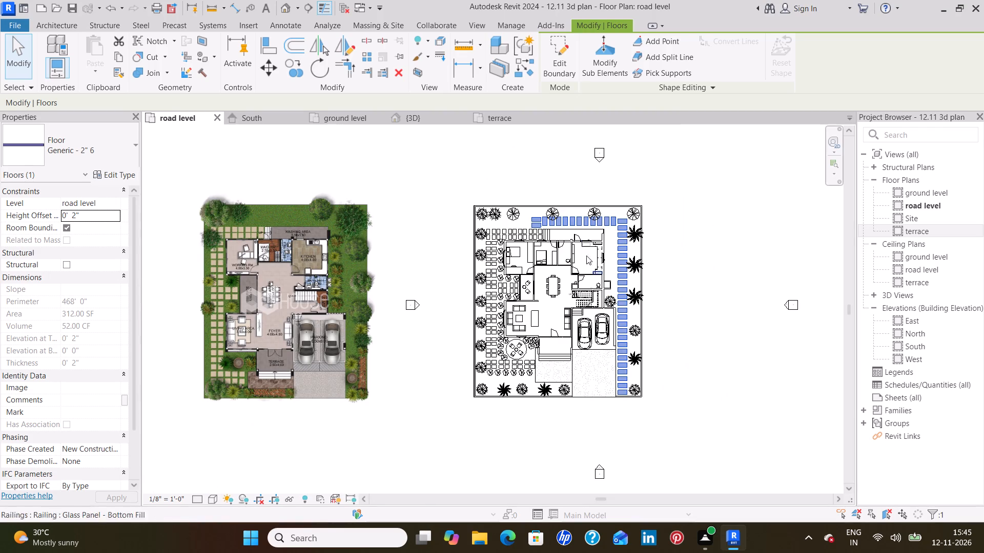
{"action": "left_click", "coordinate": [473, 166]}
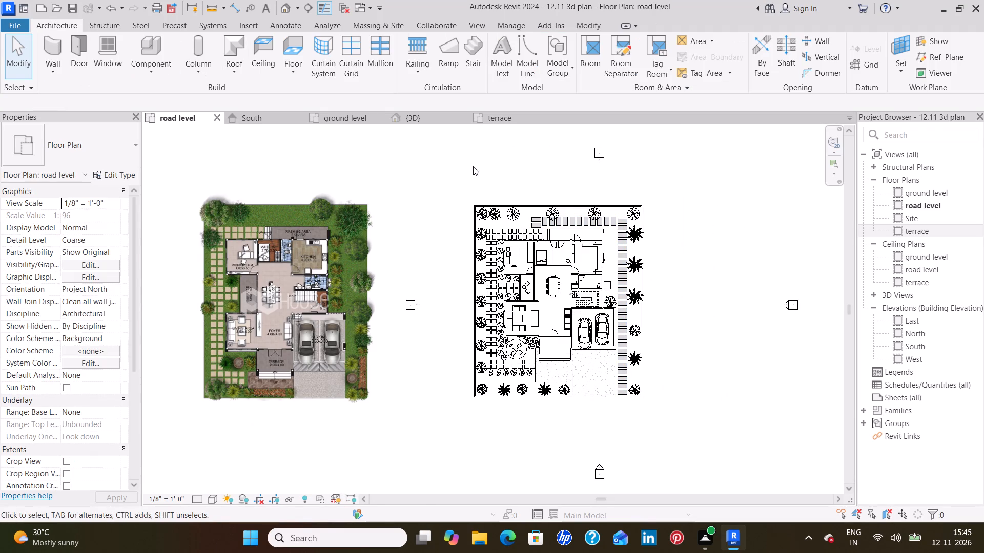
Examine the stepping pavers behind the house and along its east side, plus the front yard and driveway, in the 3D view.
{"action": "left_click", "coordinate": [432, 111]}
{"action": "left_click", "coordinate": [437, 119]}
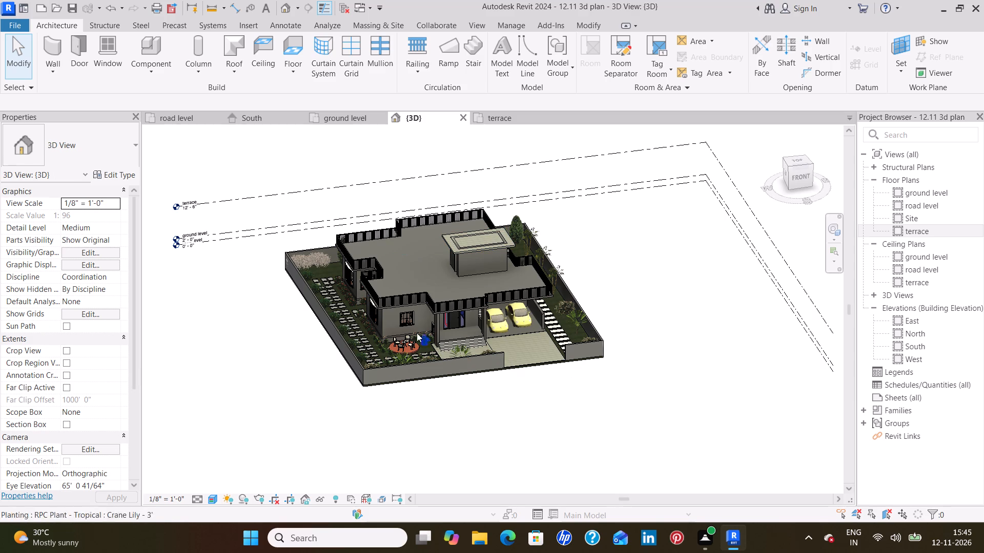
{"action": "middle_click_drag", "start_coordinate": [337, 315], "coordinate": [418, 411], "text": "shift"}
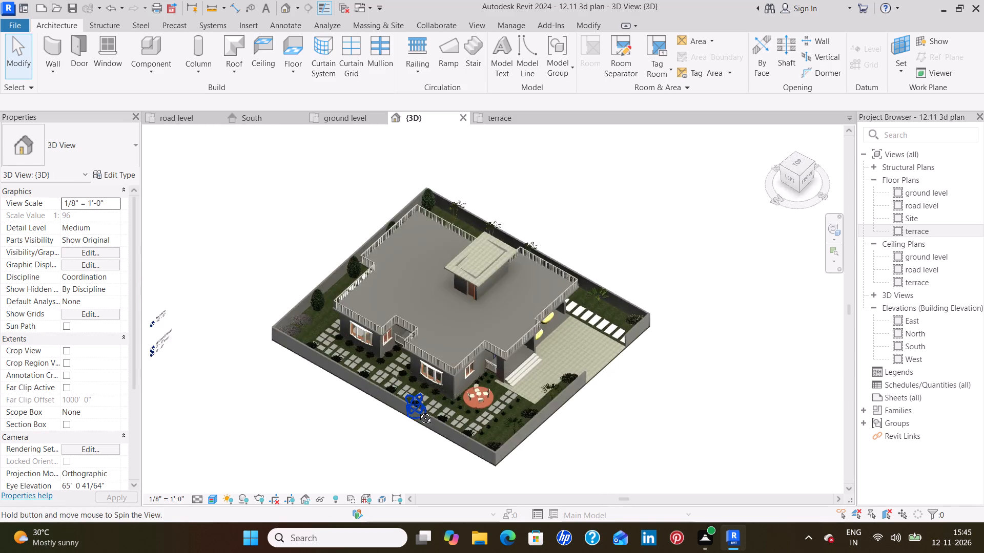
{"action": "middle_click_drag", "start_coordinate": [418, 411], "coordinate": [342, 418], "text": "shift"}
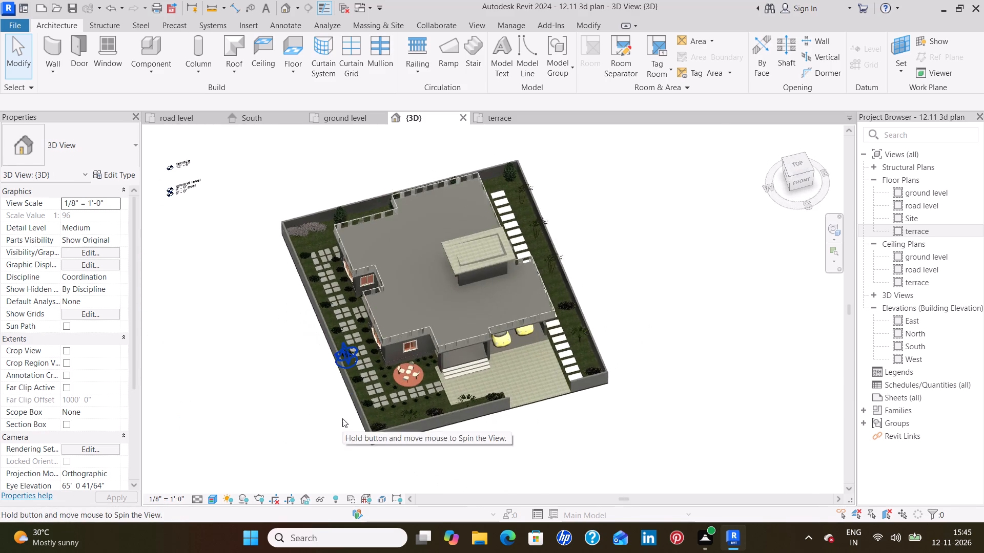
{"action": "scroll", "coordinate": [381, 407], "scroll_direction": "up", "scroll_amount": 3}
{"action": "scroll", "coordinate": [377, 341], "scroll_direction": "up", "scroll_amount": 10}
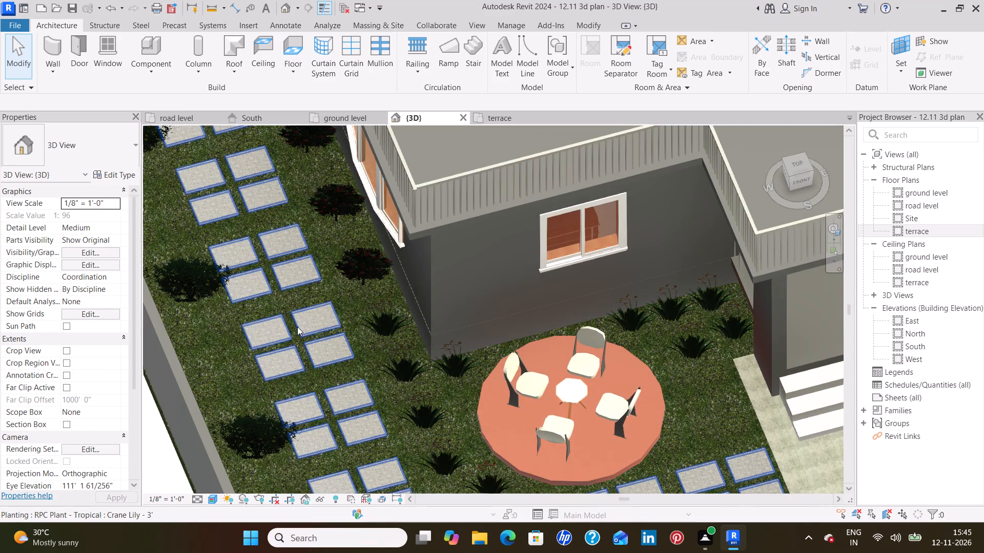
{"action": "middle_click_drag", "start_coordinate": [306, 321], "coordinate": [460, 468], "text": "shift"}
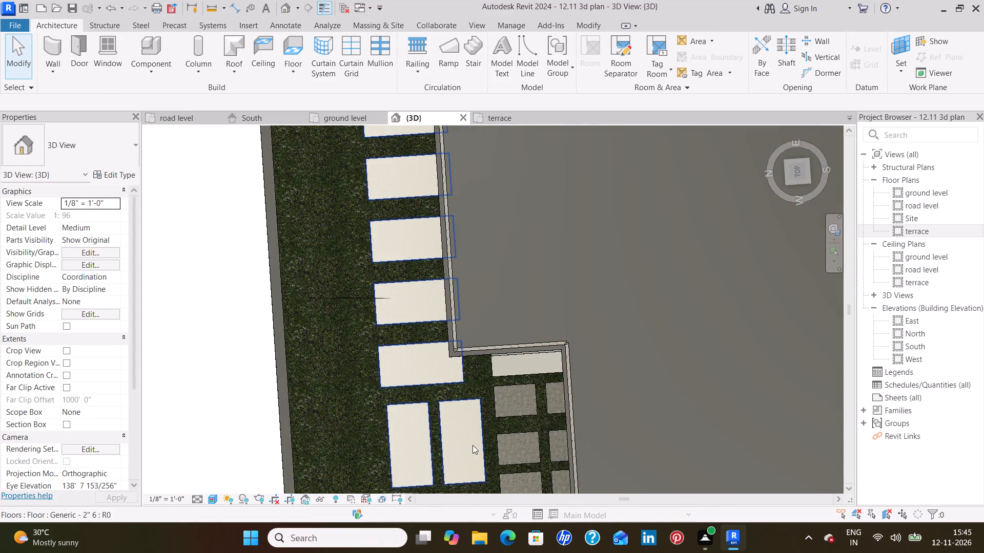
{"action": "scroll", "coordinate": [461, 439], "scroll_direction": "up", "scroll_amount": 4}
{"action": "scroll", "coordinate": [424, 386], "scroll_direction": "up", "scroll_amount": 5}
{"action": "middle_click_drag", "start_coordinate": [394, 363], "coordinate": [443, 388], "text": "shift"}
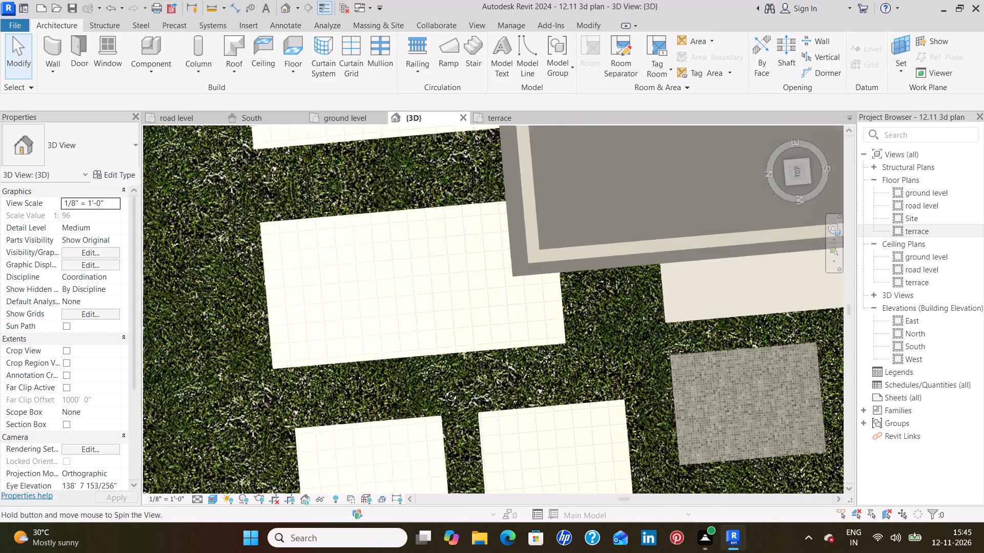
{"action": "middle_click_drag", "start_coordinate": [443, 388], "coordinate": [553, 413], "text": "shift"}
{"action": "scroll", "coordinate": [554, 413], "scroll_direction": "down", "scroll_amount": 19}
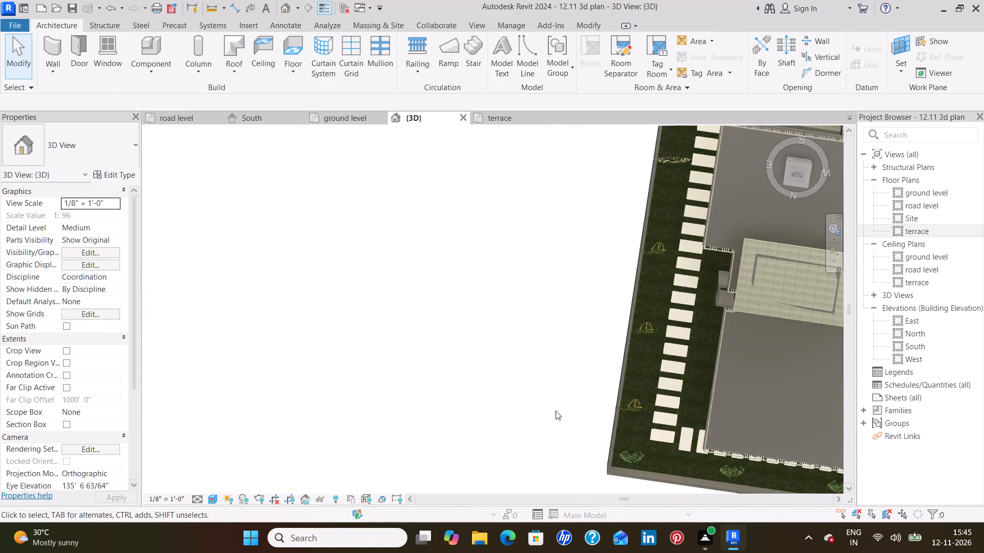
{"action": "scroll", "coordinate": [556, 411], "scroll_direction": "down", "scroll_amount": 4}
{"action": "middle_click_drag", "start_coordinate": [556, 407], "coordinate": [708, 445], "text": "shift"}
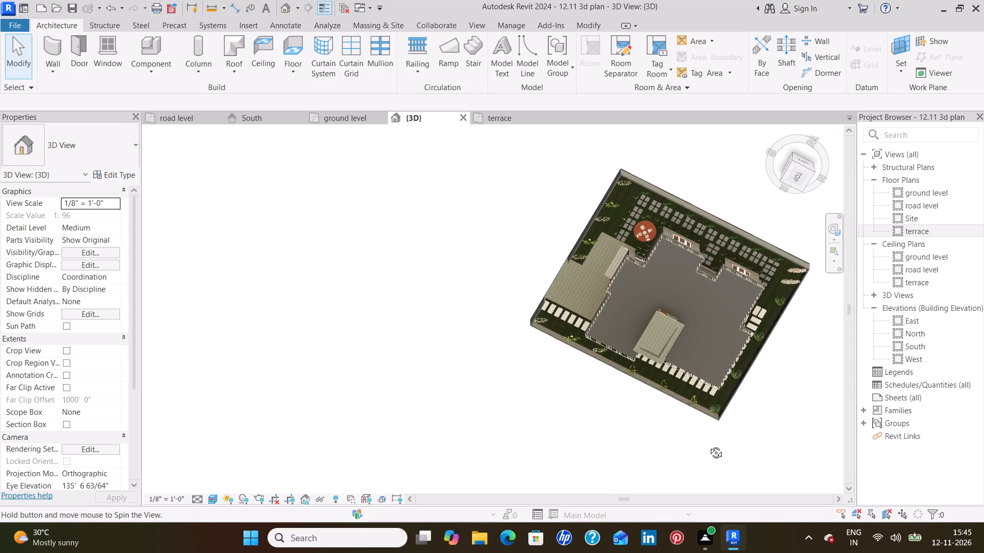
{"action": "middle_click_drag", "start_coordinate": [708, 445], "coordinate": [786, 418], "text": "shift"}
{"action": "middle_click_drag", "start_coordinate": [640, 450], "coordinate": [750, 443], "text": "shift"}
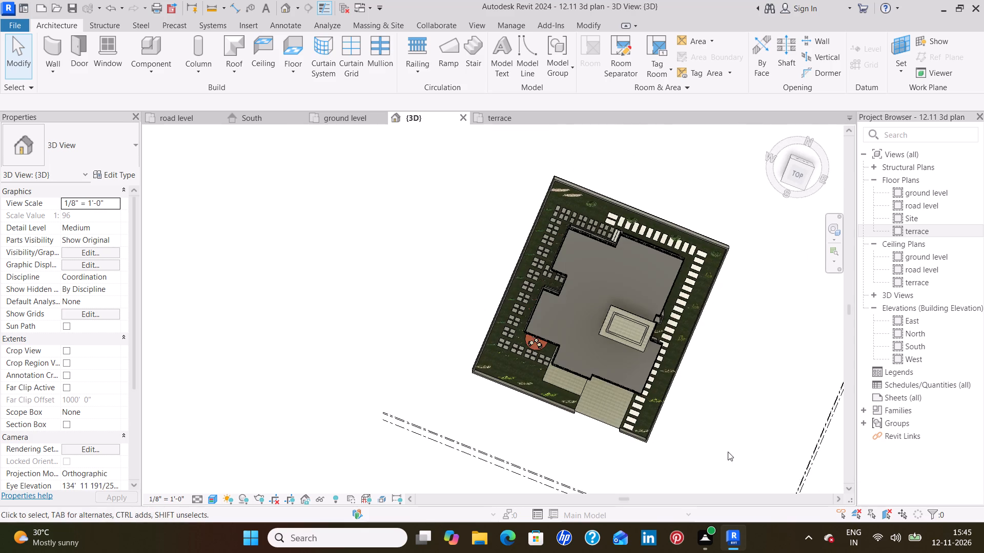
{"action": "scroll", "coordinate": [699, 435], "scroll_direction": "up", "scroll_amount": 9}
{"action": "middle_click_drag", "start_coordinate": [639, 479], "coordinate": [711, 459], "text": "shift"}
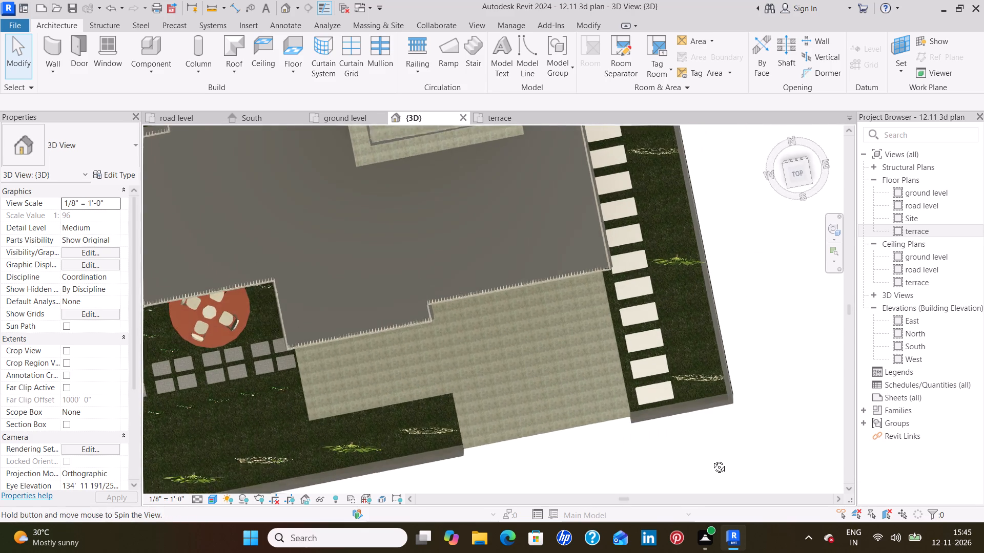
{"action": "middle_click_drag", "start_coordinate": [711, 459], "coordinate": [646, 193], "text": "shift"}
{"action": "middle_click_drag", "start_coordinate": [631, 302], "coordinate": [733, 252]}
{"action": "middle_click_drag", "start_coordinate": [696, 327], "coordinate": [722, 315]}
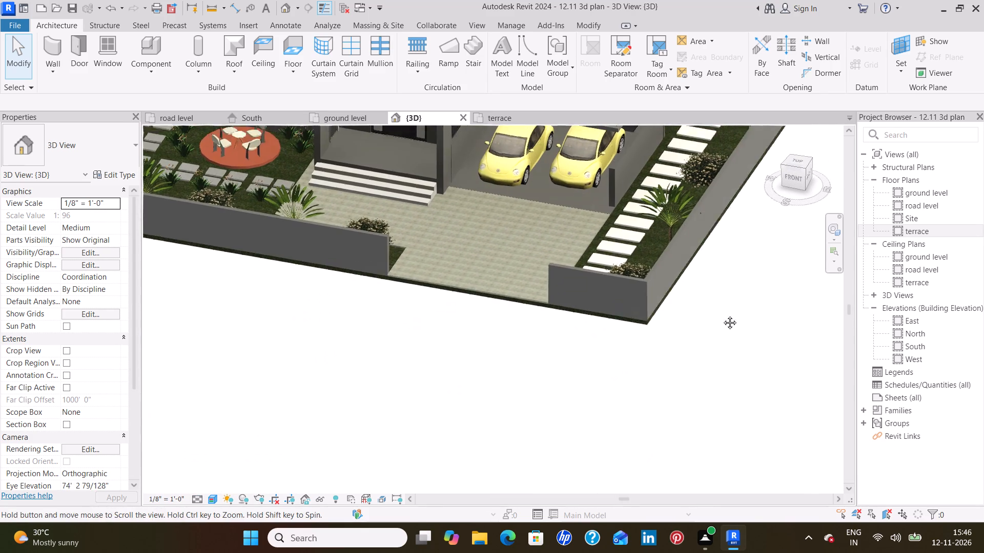
{"action": "middle_click_drag", "start_coordinate": [722, 315], "coordinate": [749, 303]}
{"action": "middle_click_drag", "start_coordinate": [764, 302], "coordinate": [791, 288], "text": "shift"}
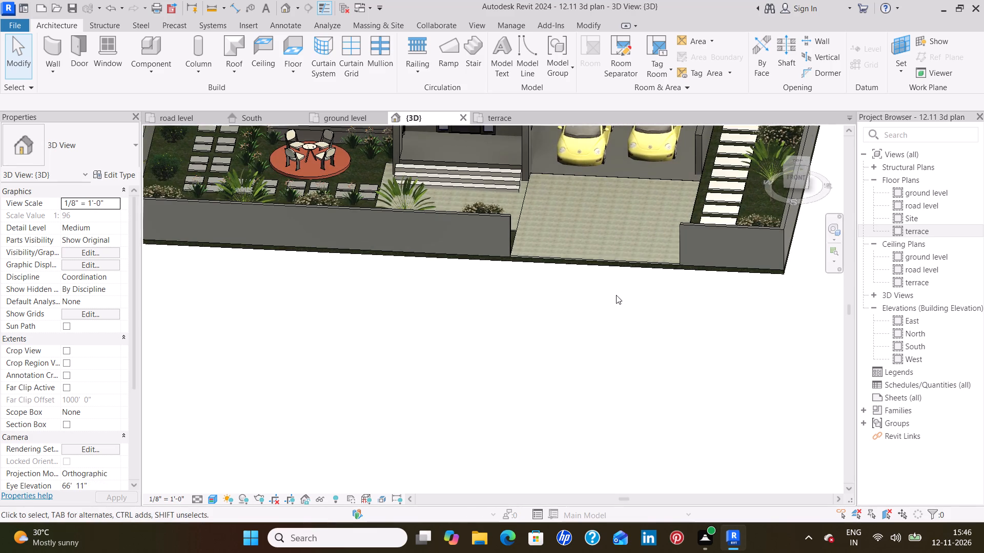
{"action": "scroll", "coordinate": [616, 291], "scroll_direction": "down", "scroll_amount": 5}
{"action": "middle_click_drag", "start_coordinate": [629, 258], "coordinate": [639, 325]}
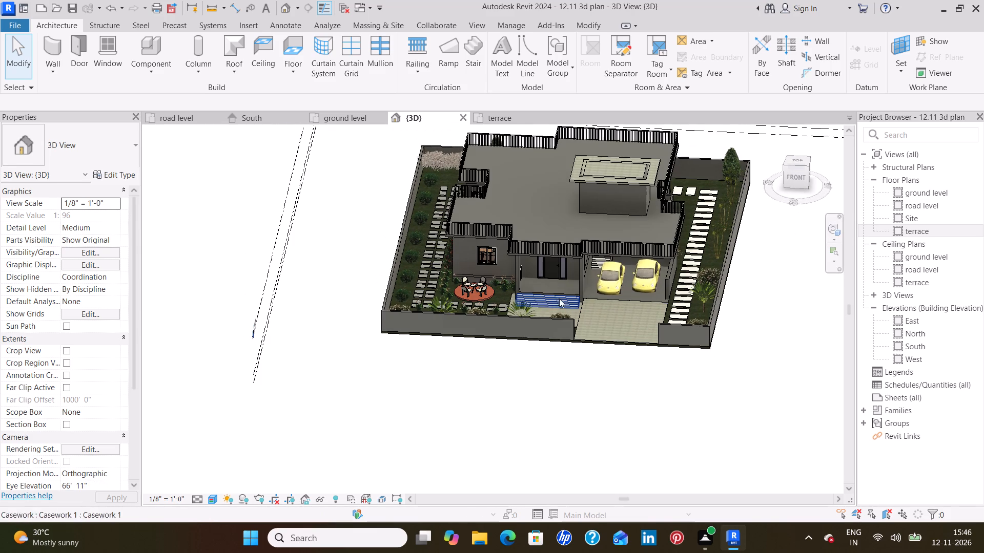
Return to the road level floor plan.
{"action": "left_click", "coordinate": [175, 121]}
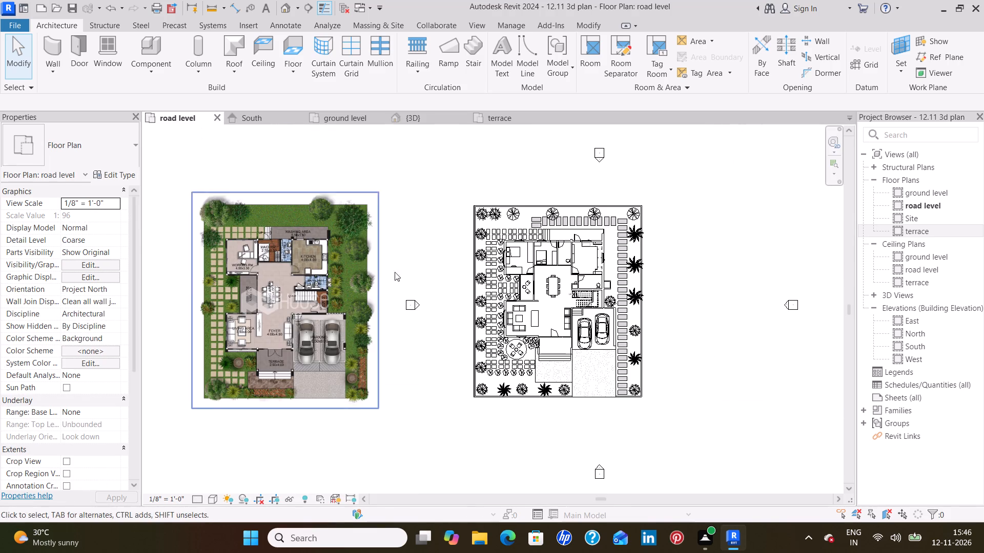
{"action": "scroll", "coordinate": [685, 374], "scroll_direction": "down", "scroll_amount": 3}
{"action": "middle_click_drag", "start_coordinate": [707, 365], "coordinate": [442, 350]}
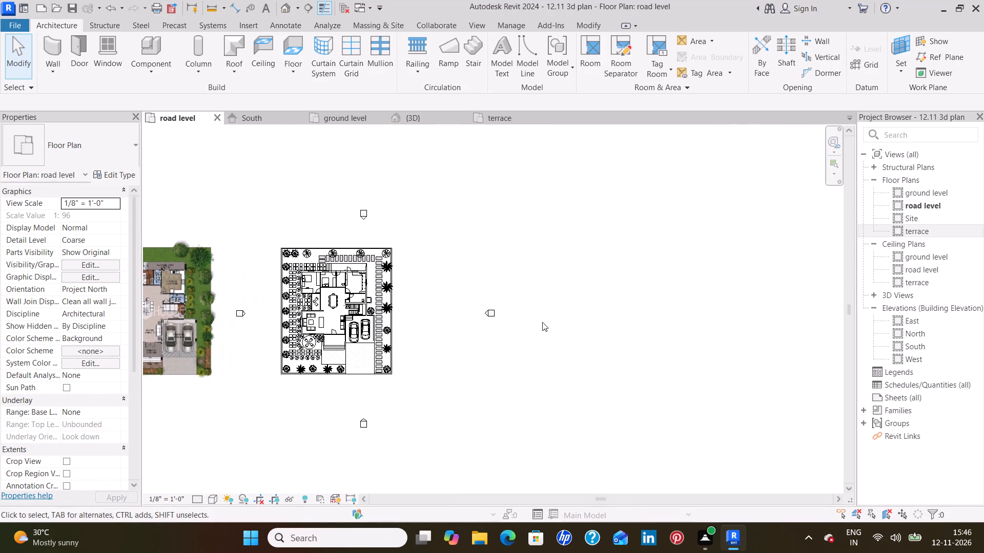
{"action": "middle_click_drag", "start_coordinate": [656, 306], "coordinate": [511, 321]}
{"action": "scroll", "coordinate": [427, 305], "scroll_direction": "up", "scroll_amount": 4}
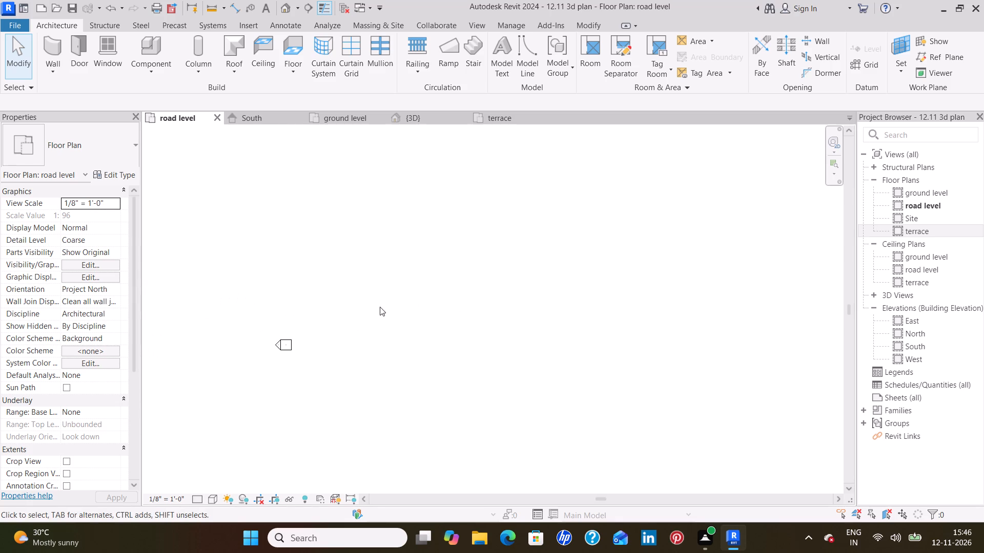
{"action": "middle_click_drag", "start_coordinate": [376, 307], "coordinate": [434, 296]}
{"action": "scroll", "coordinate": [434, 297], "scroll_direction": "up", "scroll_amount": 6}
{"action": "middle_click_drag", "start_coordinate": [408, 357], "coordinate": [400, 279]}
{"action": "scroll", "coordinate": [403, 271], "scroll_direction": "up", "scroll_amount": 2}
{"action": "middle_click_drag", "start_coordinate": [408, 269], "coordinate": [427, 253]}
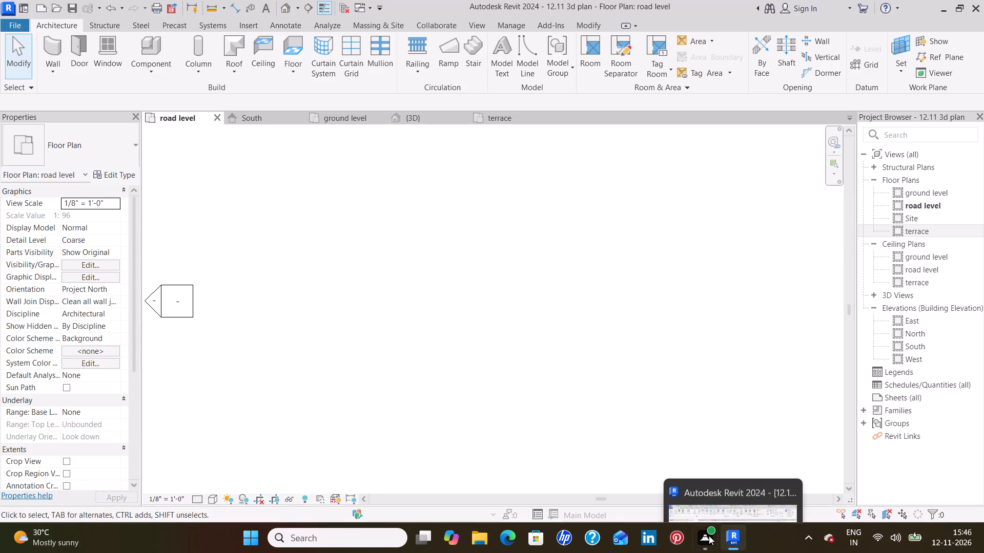
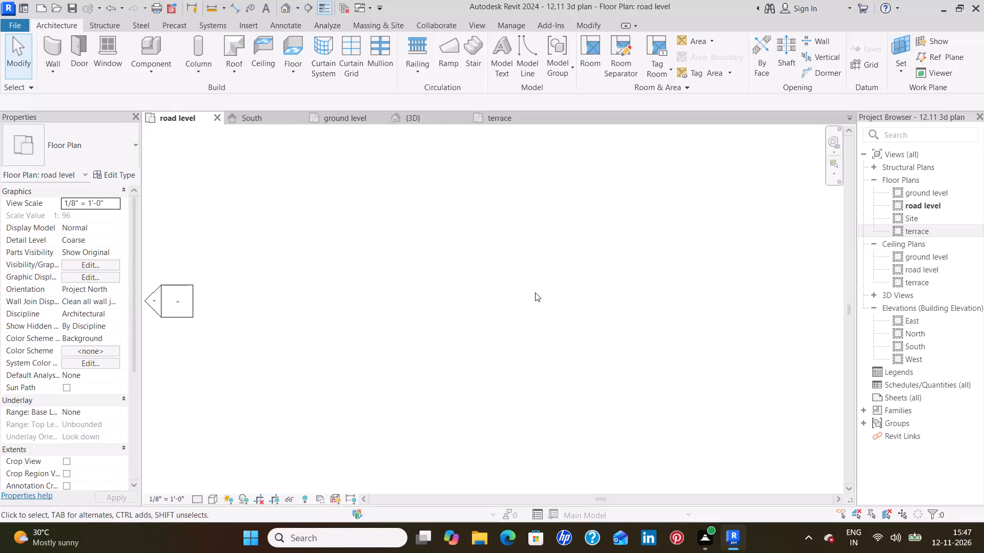
Draw a 9' high Generic - 9" circular wall of about 7'-6" radius in the empty area east of the house, beyond the elevation marker.
{"action": "scroll", "coordinate": [532, 292], "scroll_direction": "down", "scroll_amount": 11}
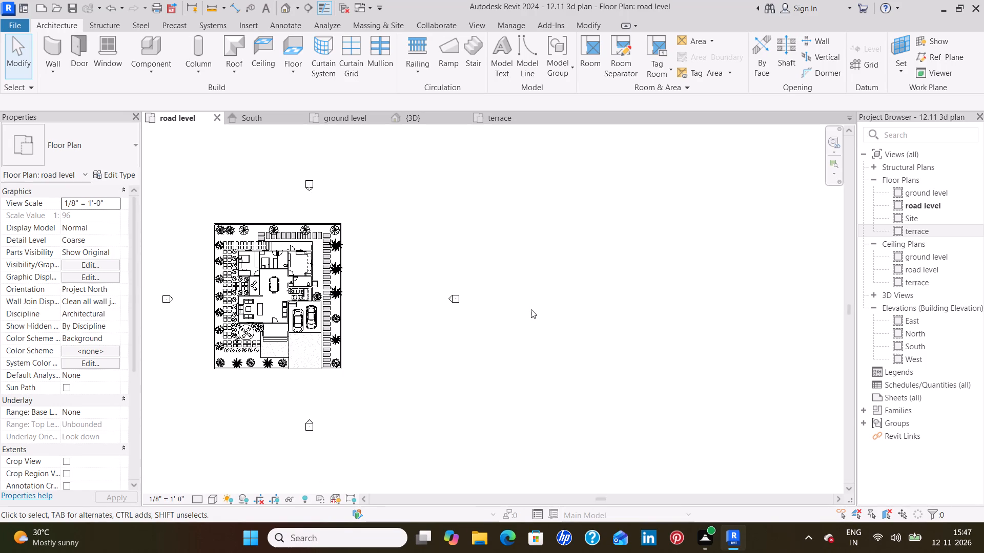
{"action": "scroll", "coordinate": [522, 317], "scroll_direction": "up", "scroll_amount": 9}
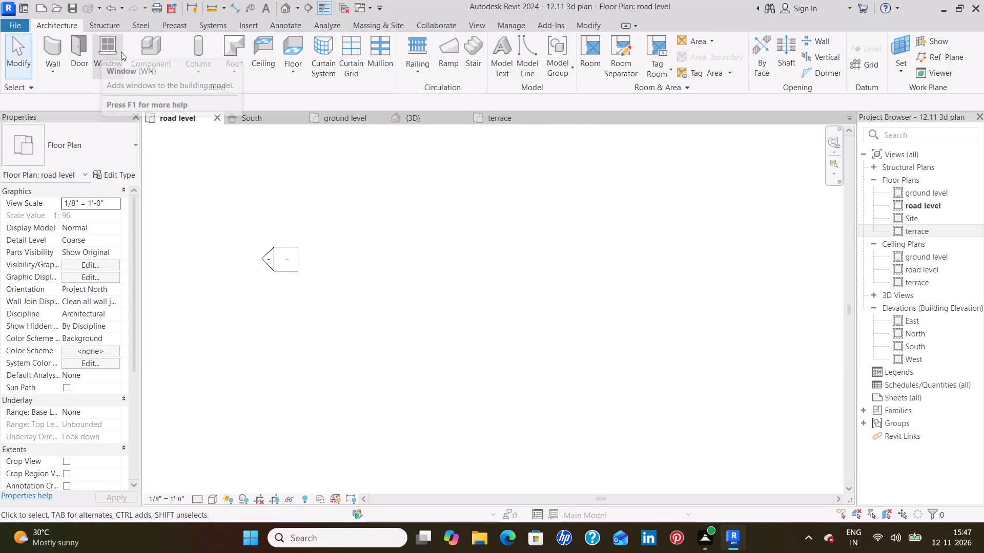
{"action": "left_click", "coordinate": [57, 48]}
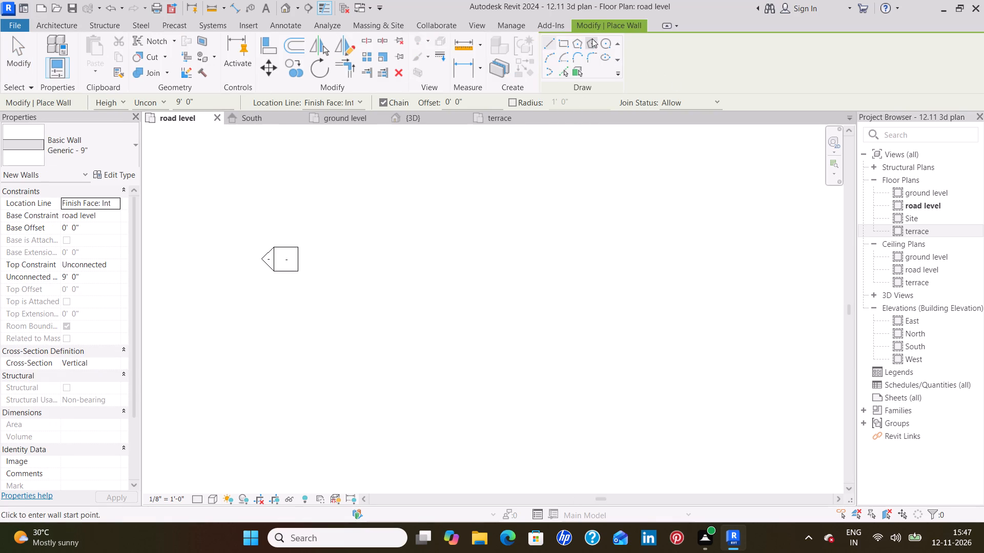
{"action": "left_click", "coordinate": [609, 45]}
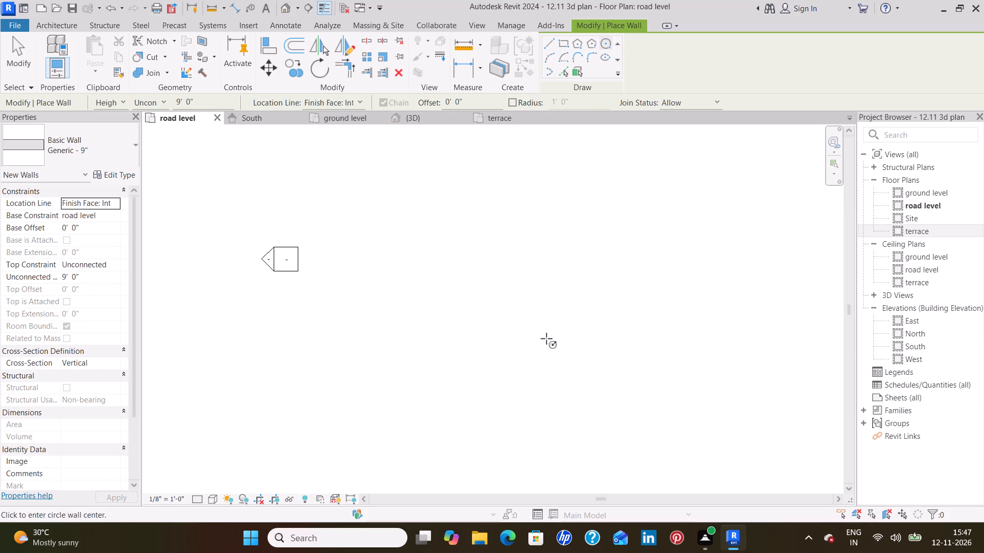
{"action": "left_click", "coordinate": [428, 282]}
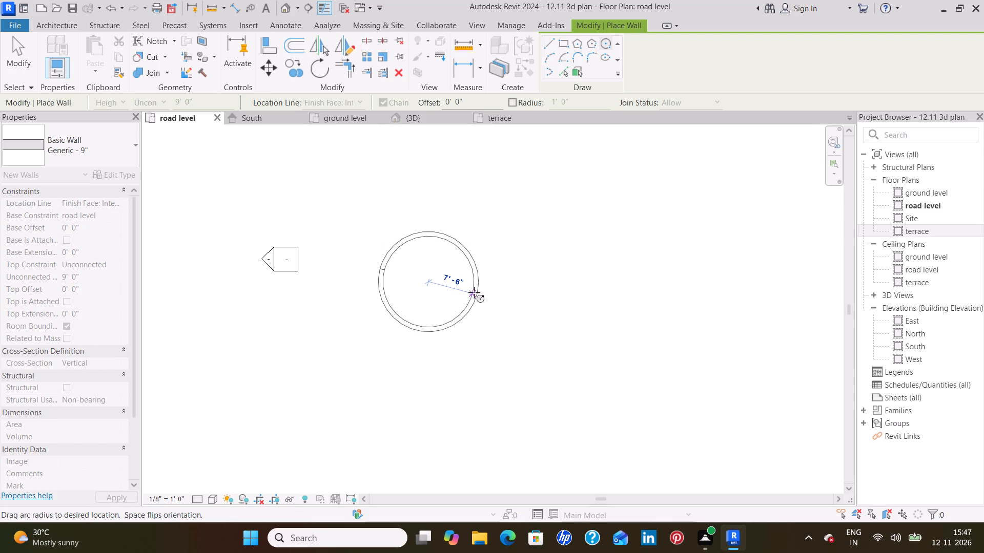
{"action": "left_click", "coordinate": [474, 292]}
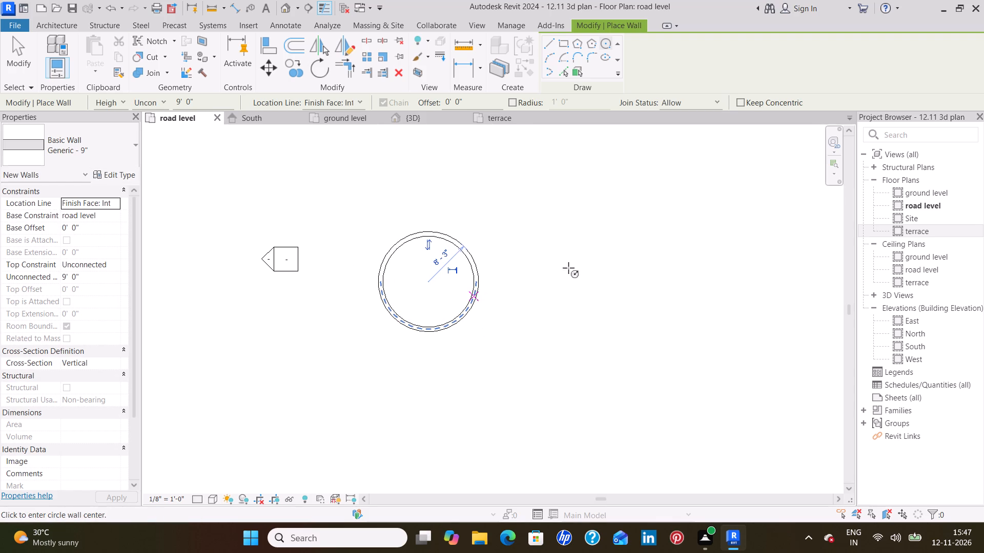
Draw a full-ellipse wall beside the circular wall, with half-axes of about 11'-0" vertically and 4'-6" horizontally.
{"action": "left_click", "coordinate": [602, 57]}
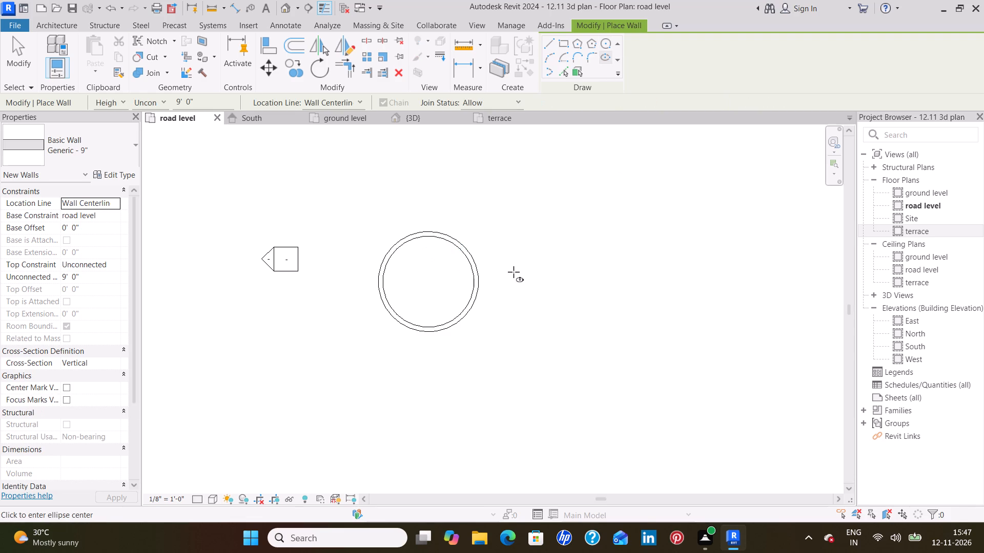
{"action": "left_click", "coordinate": [518, 270]}
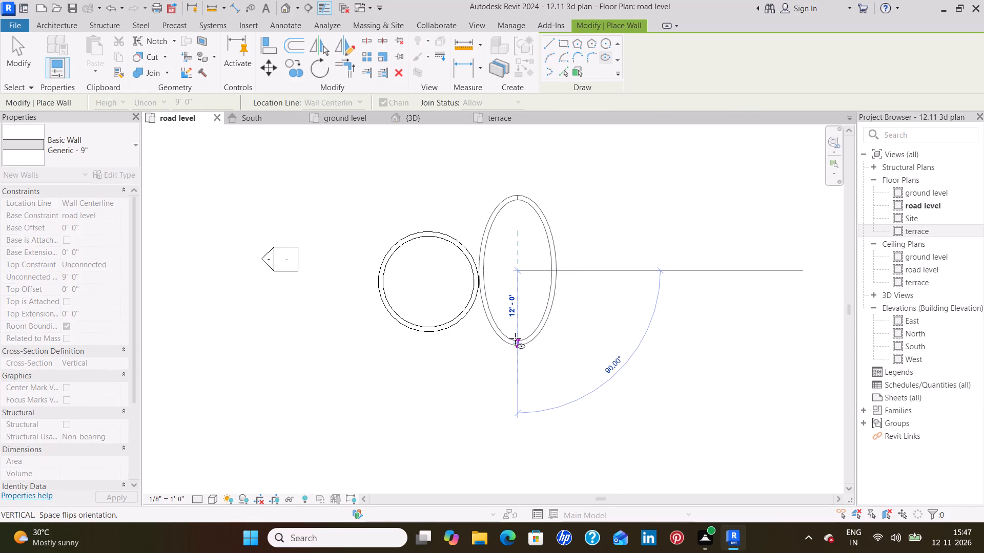
{"action": "left_click", "coordinate": [515, 337]}
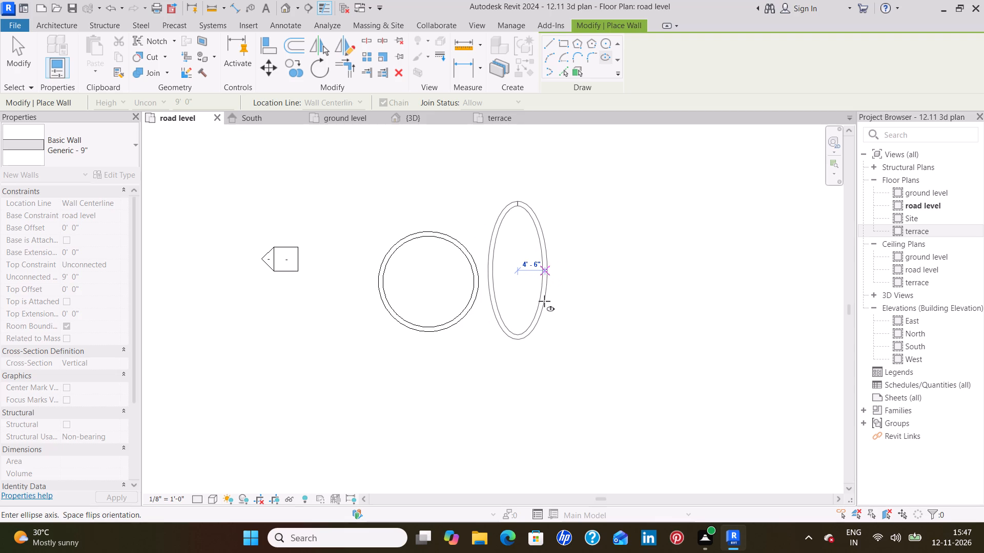
{"action": "left_click", "coordinate": [544, 301]}
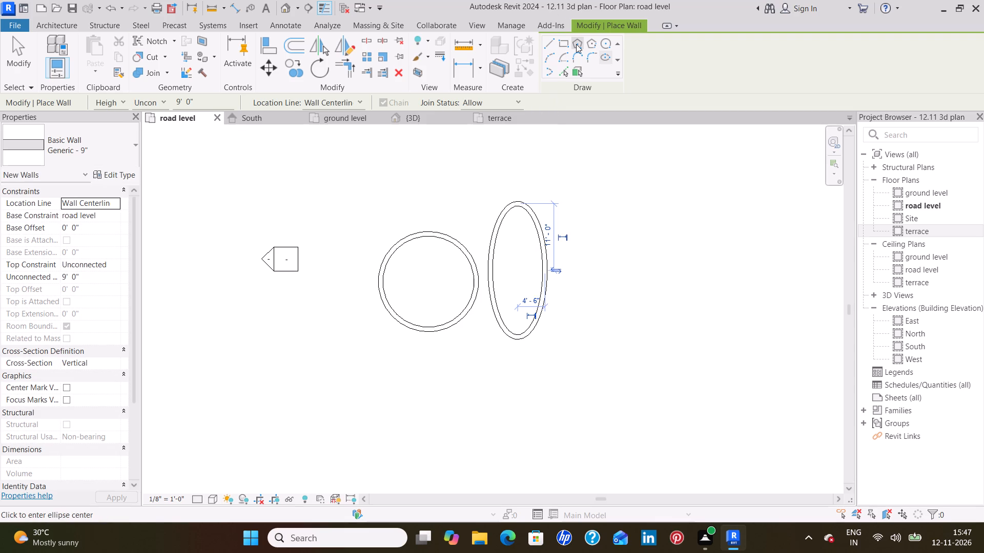
Draw a six-sided inscribed polygon wall east of the elliptical wall.
{"action": "left_click", "coordinate": [578, 47]}
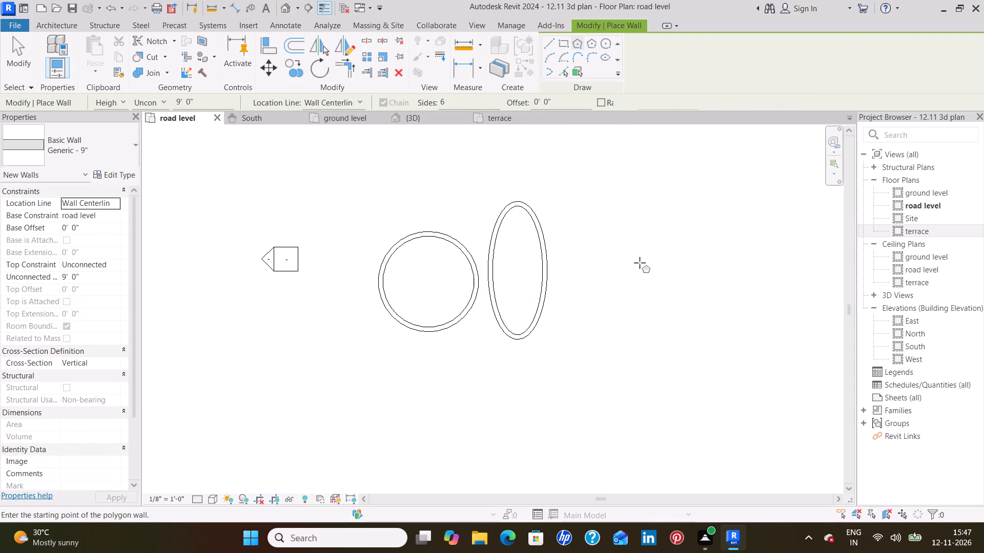
{"action": "left_click_drag", "start_coordinate": [636, 253], "coordinate": [637, 262]}
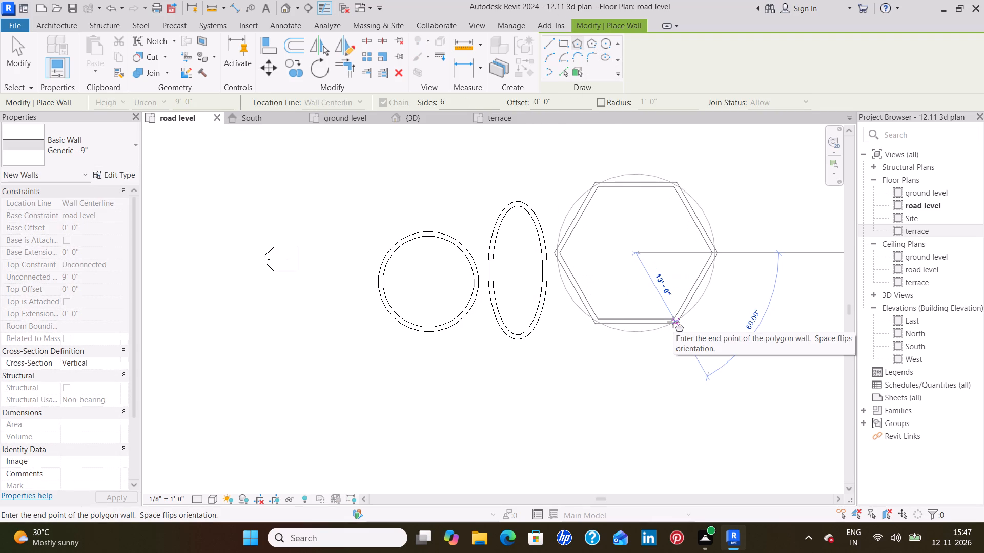
{"action": "left_click", "coordinate": [674, 330]}
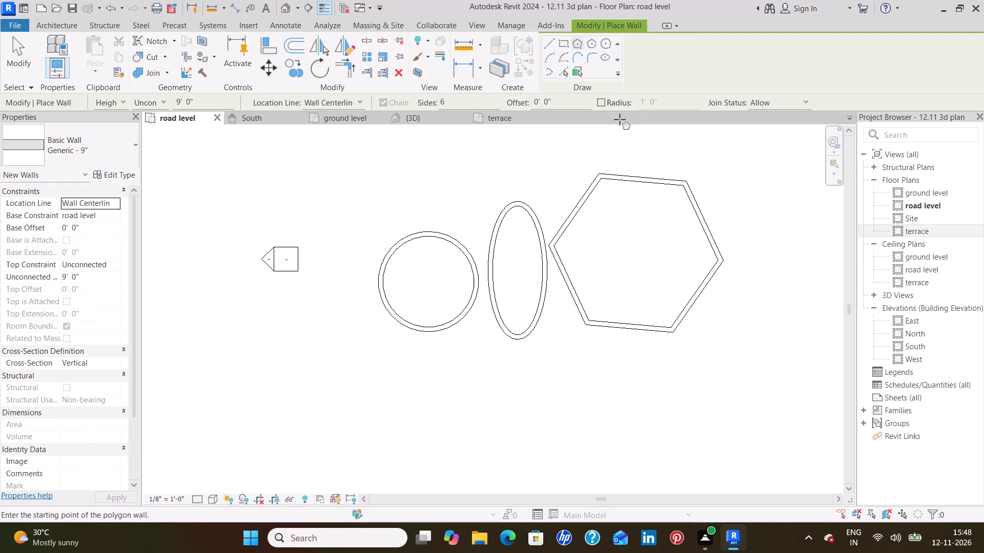
Draw a smaller six-sided circumscribed polygon wall below the circular wall.
{"action": "left_click", "coordinate": [587, 39]}
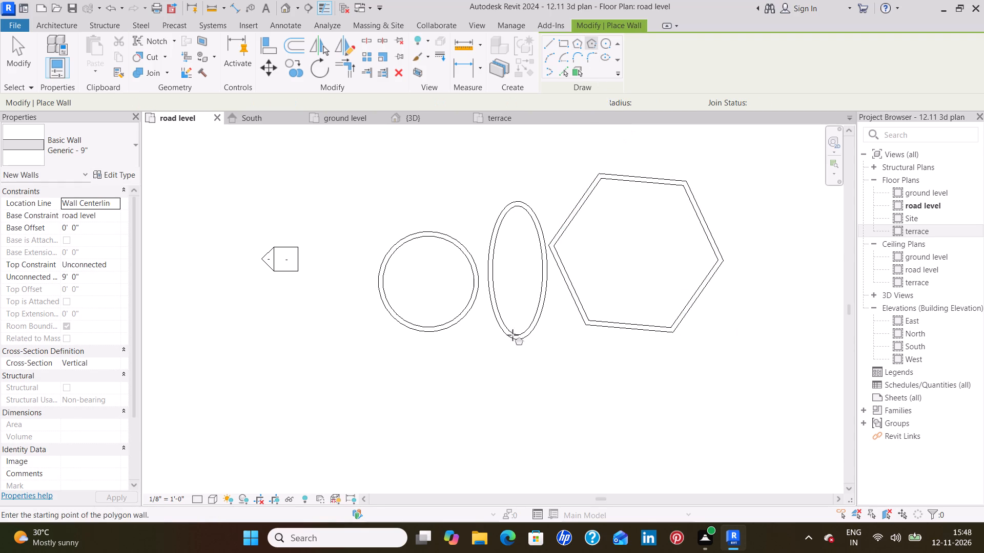
{"action": "middle_click_drag", "start_coordinate": [461, 386], "coordinate": [466, 319]}
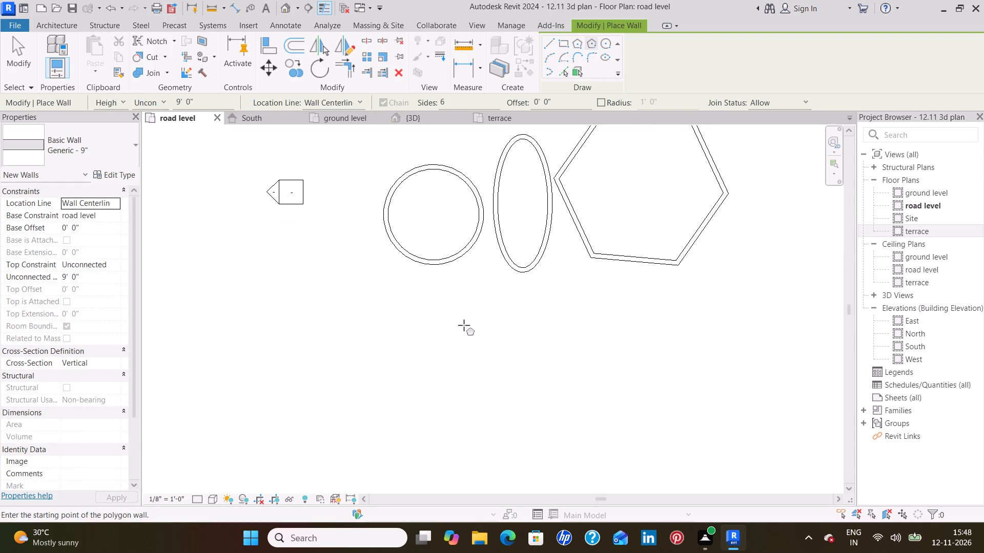
{"action": "left_click_drag", "start_coordinate": [464, 327], "coordinate": [483, 357]}
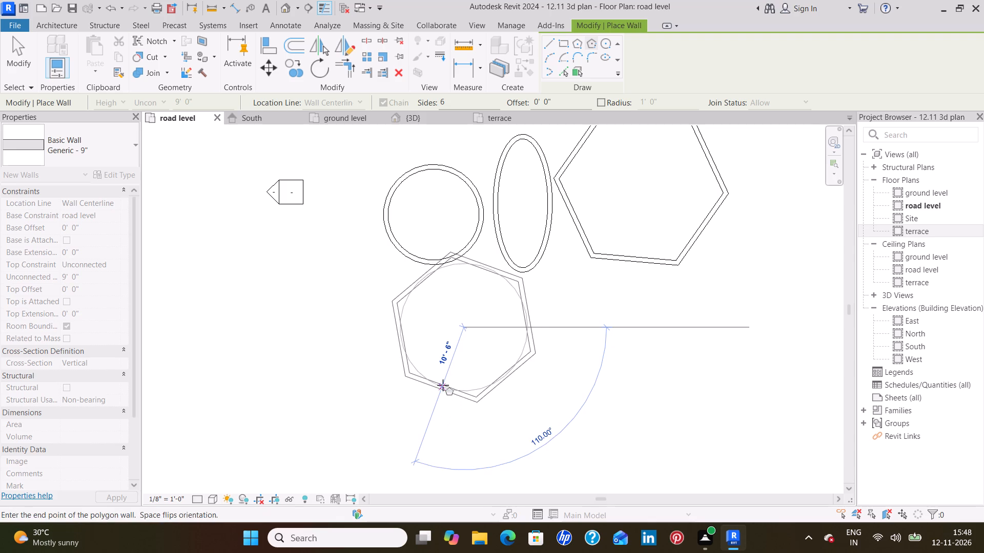
{"action": "left_click", "coordinate": [435, 367]}
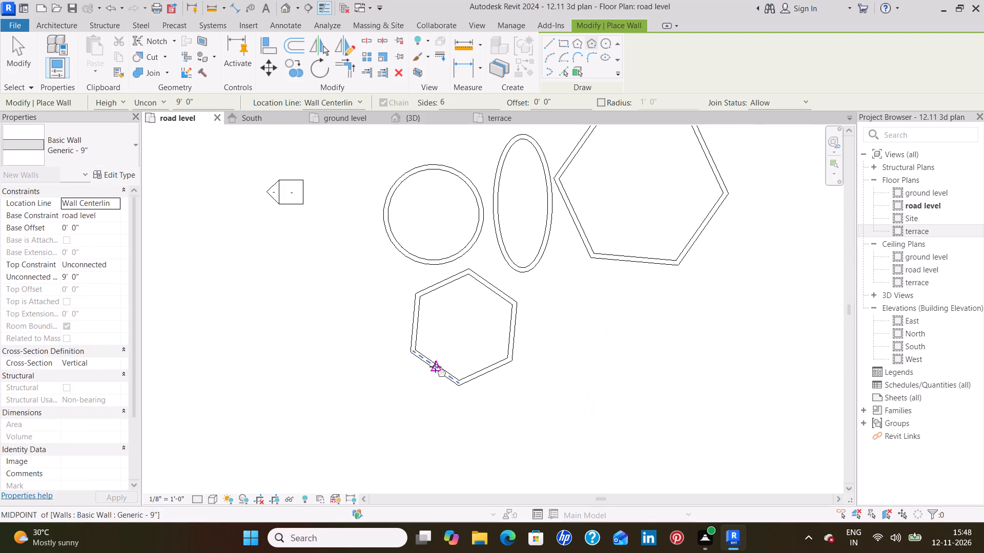
Draw a rectangular wall loop about 24'-6" by 18'-6" below the large hexagonal wall.
{"action": "middle_click_drag", "start_coordinate": [627, 373], "coordinate": [549, 360]}
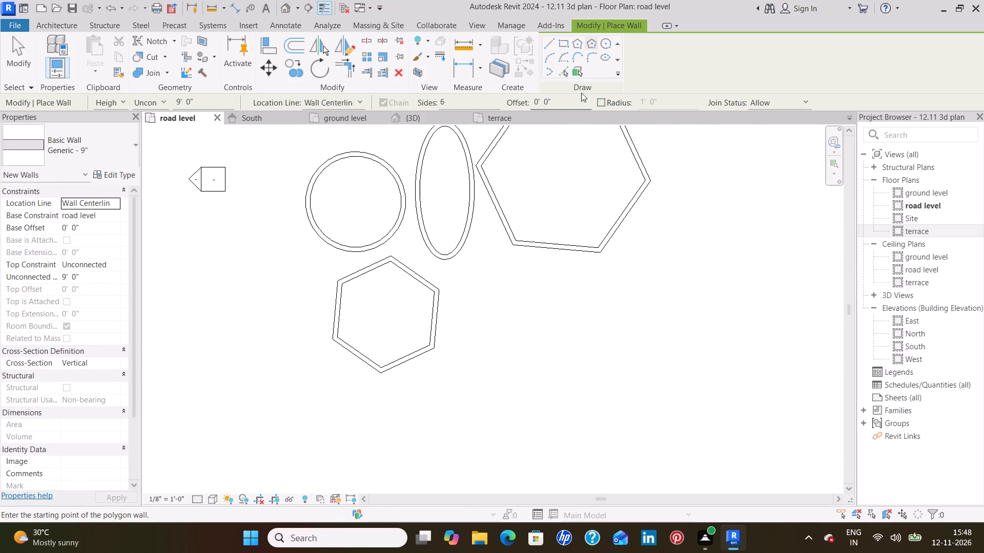
{"action": "left_click", "coordinate": [563, 39]}
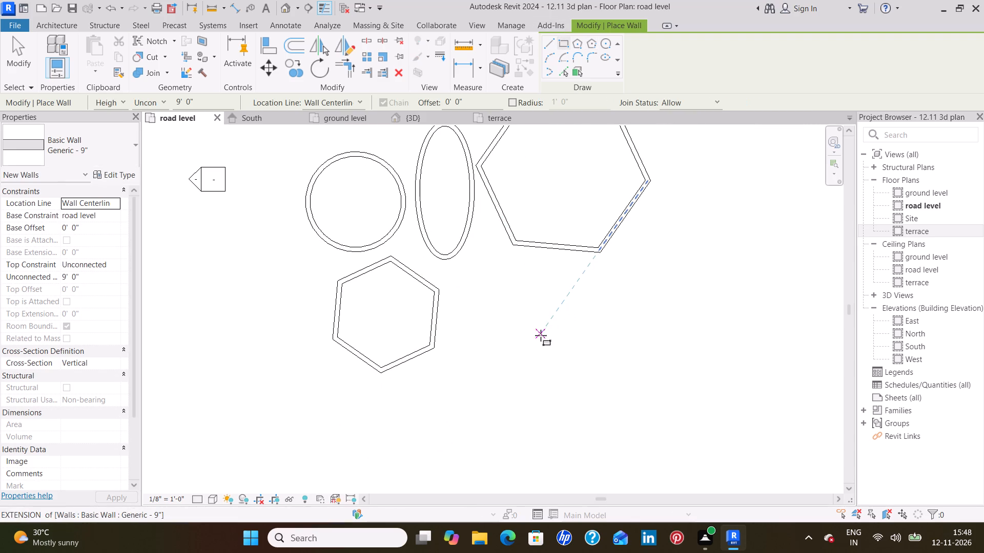
{"action": "left_click", "coordinate": [511, 300]}
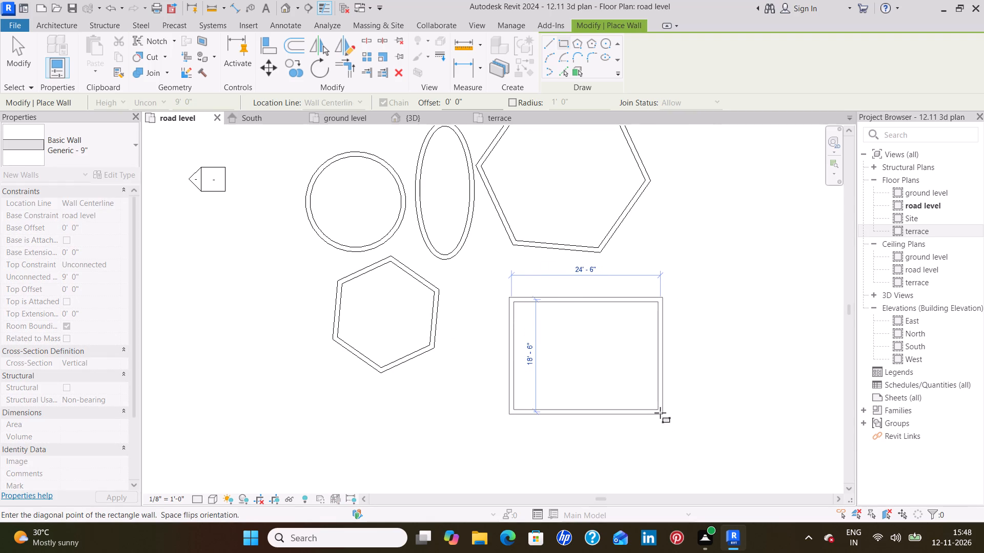
{"action": "left_click", "coordinate": [660, 413]}
Draw a single partial-ellipse wall in the open space east of the large hexagonal wall, ending the chain after one segment.
{"action": "middle_click_drag", "start_coordinate": [730, 278], "coordinate": [716, 282]}
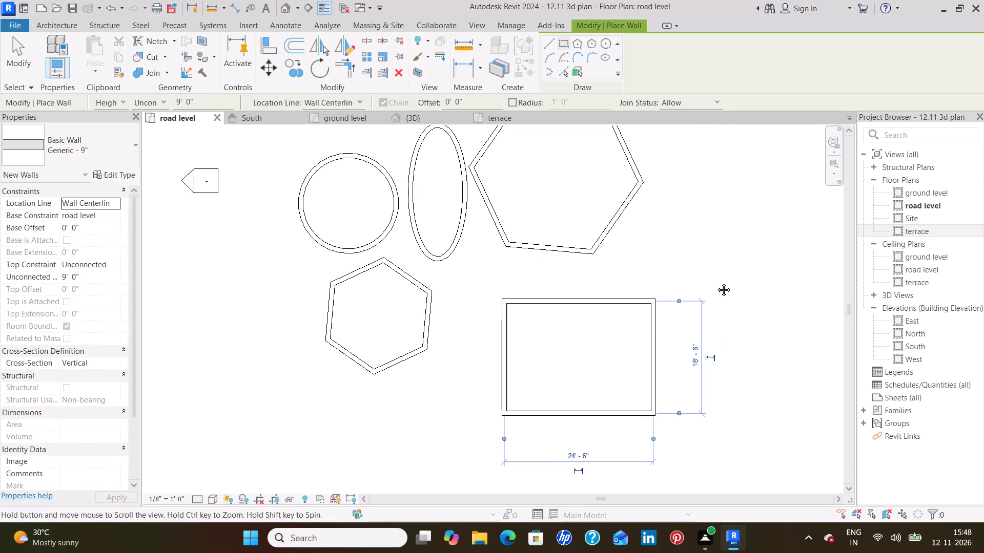
{"action": "middle_click_drag", "start_coordinate": [716, 282], "coordinate": [704, 287]}
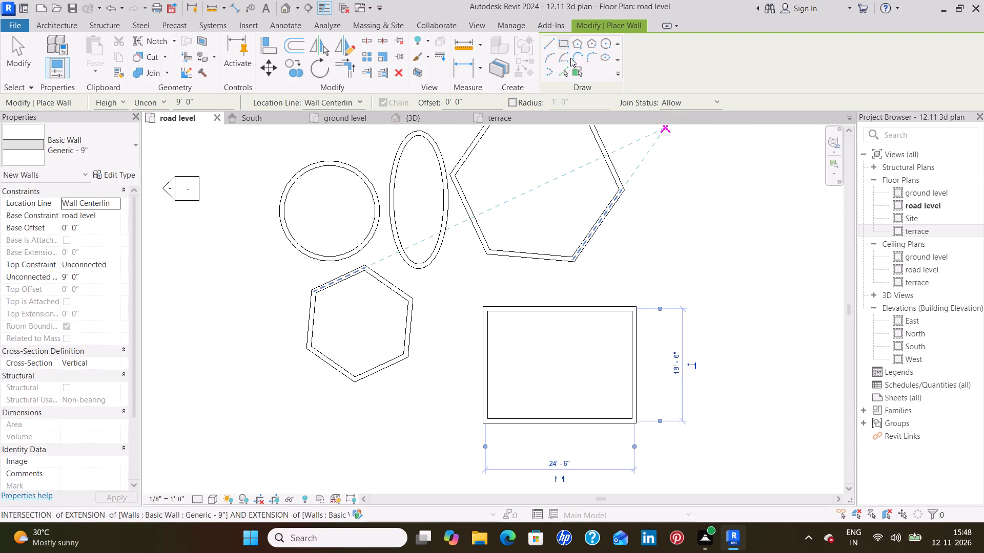
{"action": "left_click", "coordinate": [549, 72]}
{"action": "left_click", "coordinate": [684, 276]}
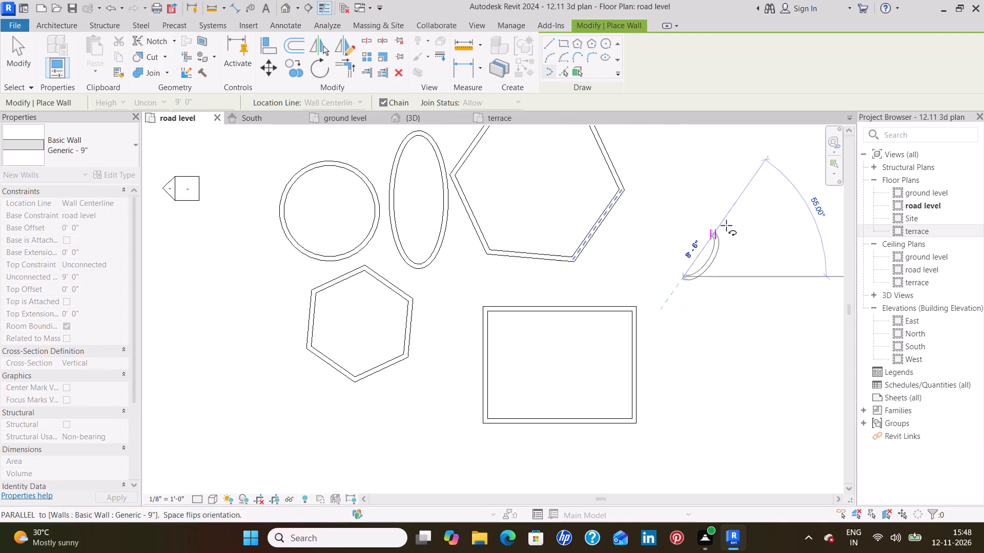
{"action": "left_click", "coordinate": [755, 202]}
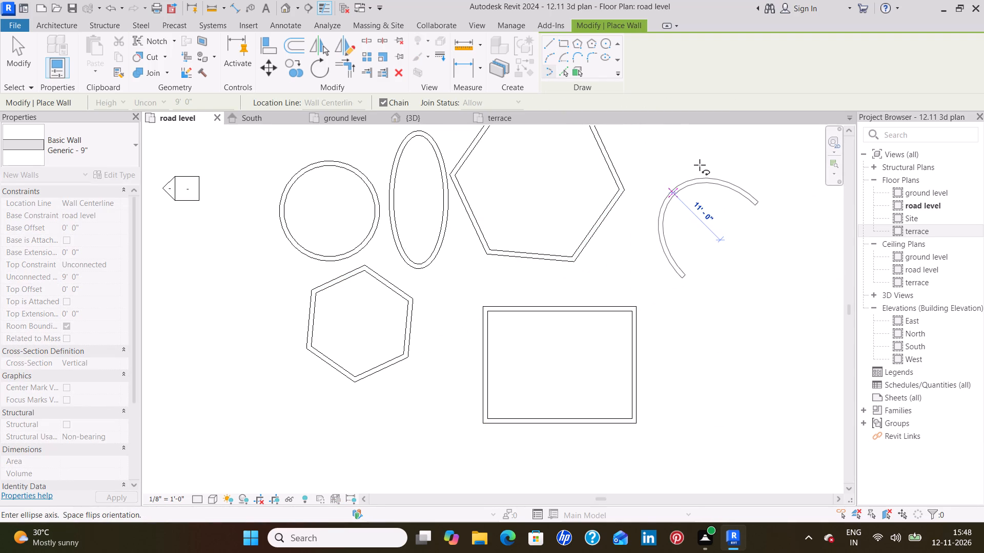
{"action": "left_click", "coordinate": [693, 160]}
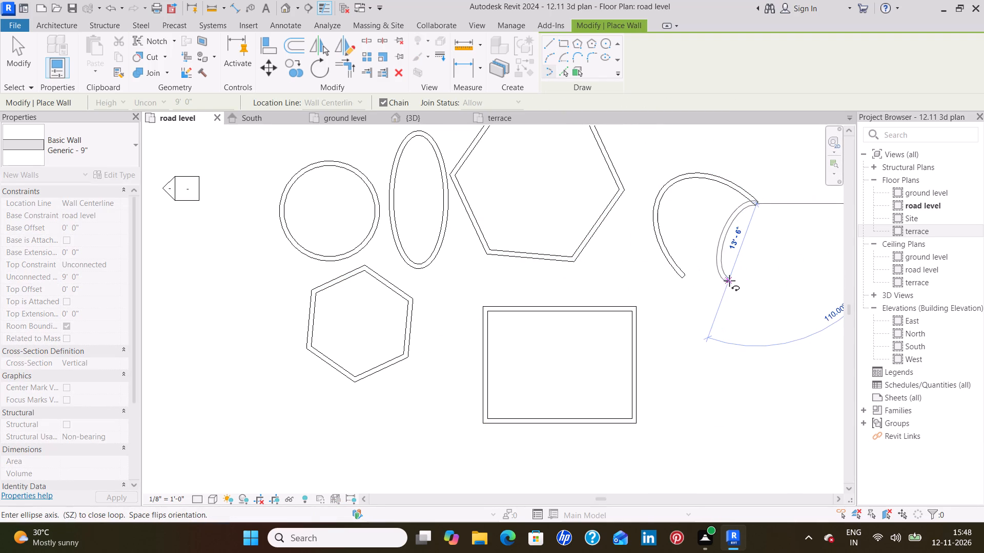
{"action": "key", "text": "Escape"}
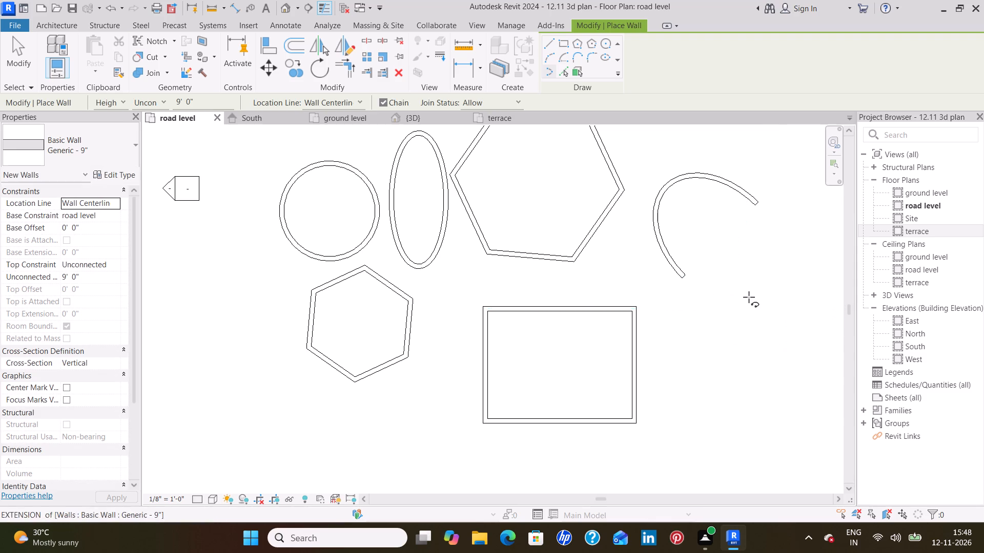
Draw a start-end-radius arc wall bulging to the southeast, east of the partial-ellipse wall.
{"action": "middle_click_drag", "start_coordinate": [747, 286], "coordinate": [648, 337]}
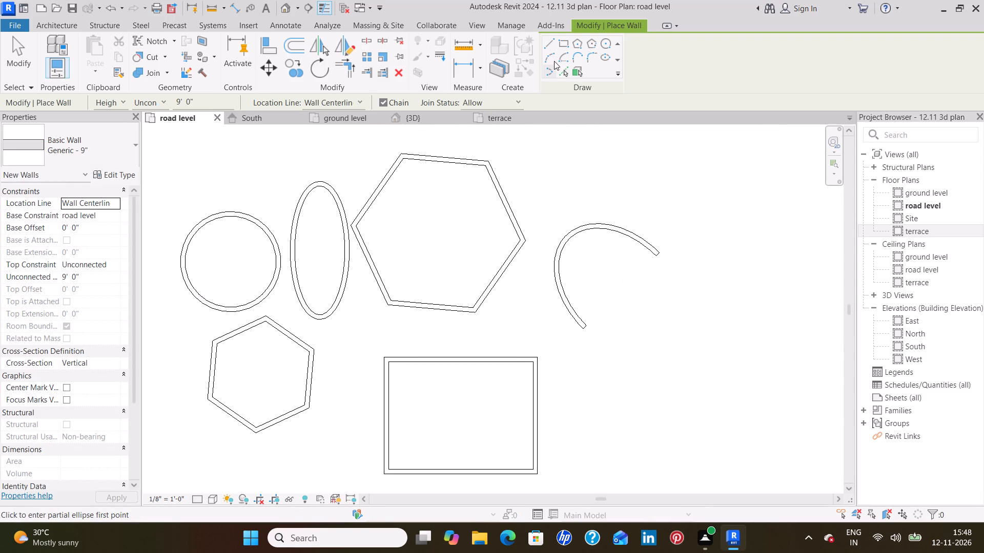
{"action": "left_click", "coordinate": [554, 61]}
{"action": "left_click", "coordinate": [688, 338]}
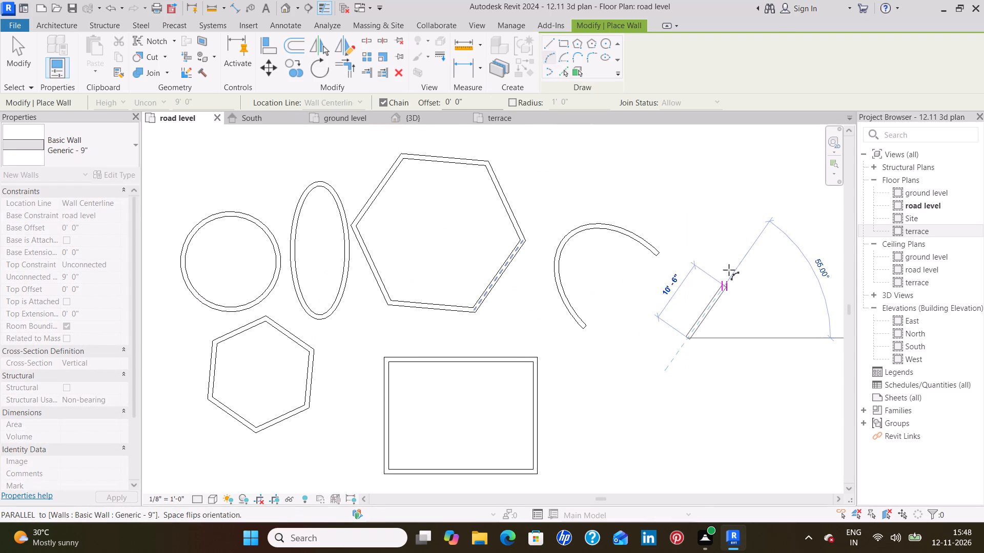
{"action": "left_click", "coordinate": [735, 261]}
{"action": "left_click", "coordinate": [781, 287]}
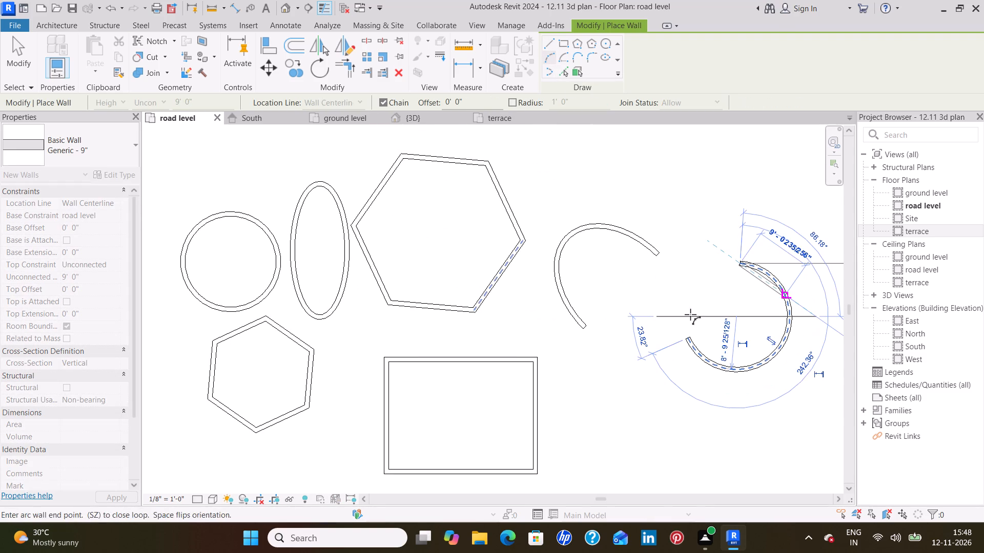
Draw a center-ends arc wall of about 12'-5" radius and 124° sweep, east of the rectangular wall loop.
{"action": "left_click", "coordinate": [561, 54]}
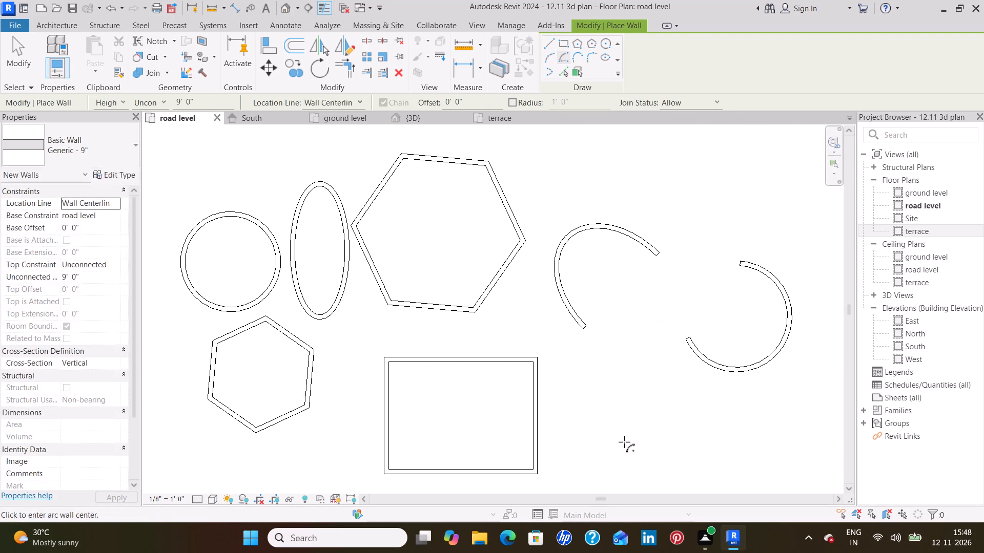
{"action": "left_click", "coordinate": [624, 442]}
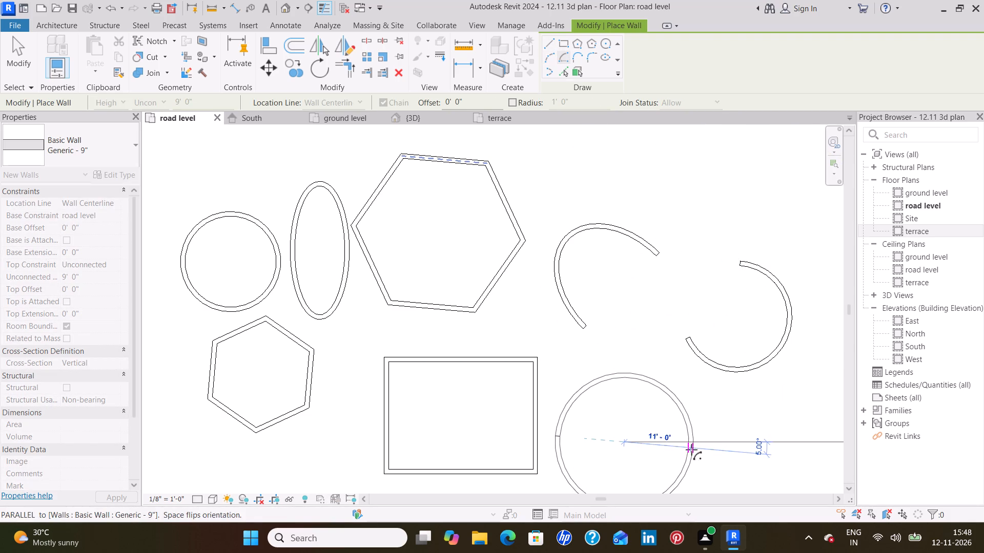
{"action": "left_click", "coordinate": [698, 444]}
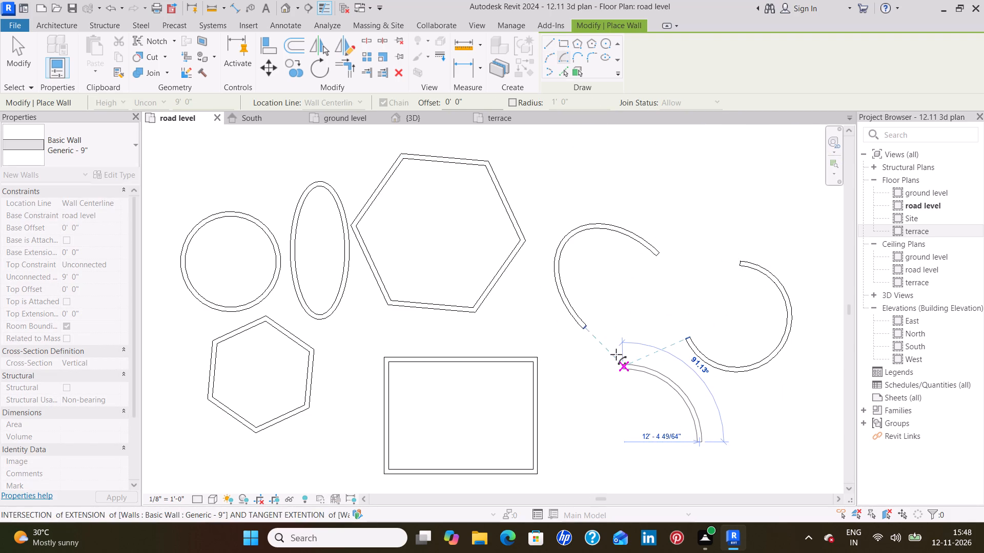
{"action": "left_click", "coordinate": [582, 379]}
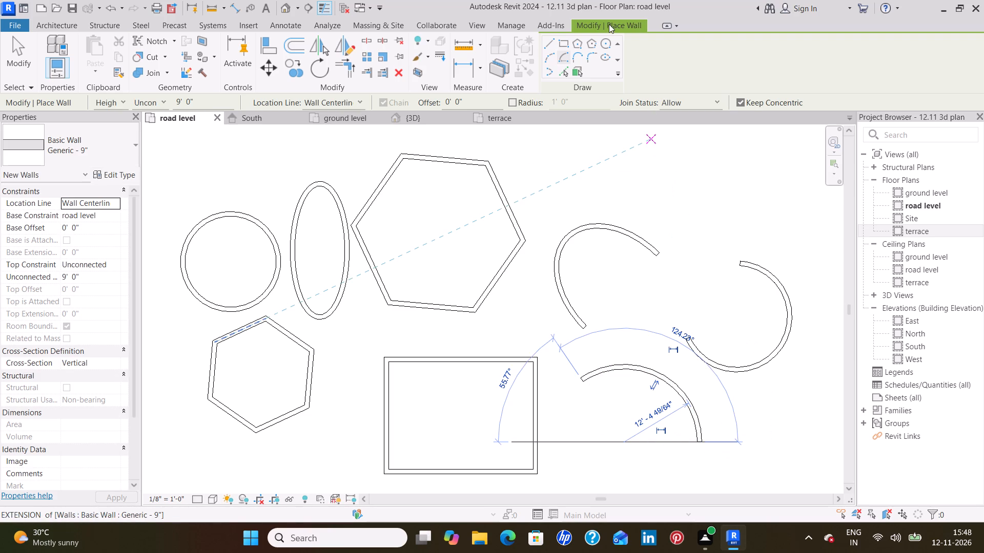
Draw a tangent-end arc wall of about 106'-3" radius from the southeast-bulging arc's upper end to the large hexagonal wall.
{"action": "left_click", "coordinate": [579, 55]}
{"action": "left_click", "coordinate": [665, 211]}
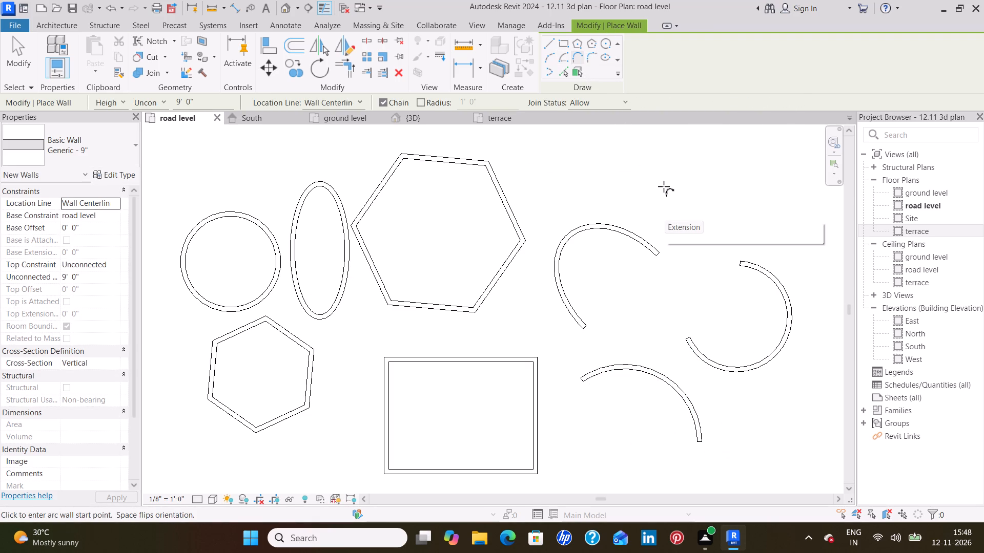
{"action": "left_click", "coordinate": [625, 228]}
{"action": "left_click", "coordinate": [758, 272]}
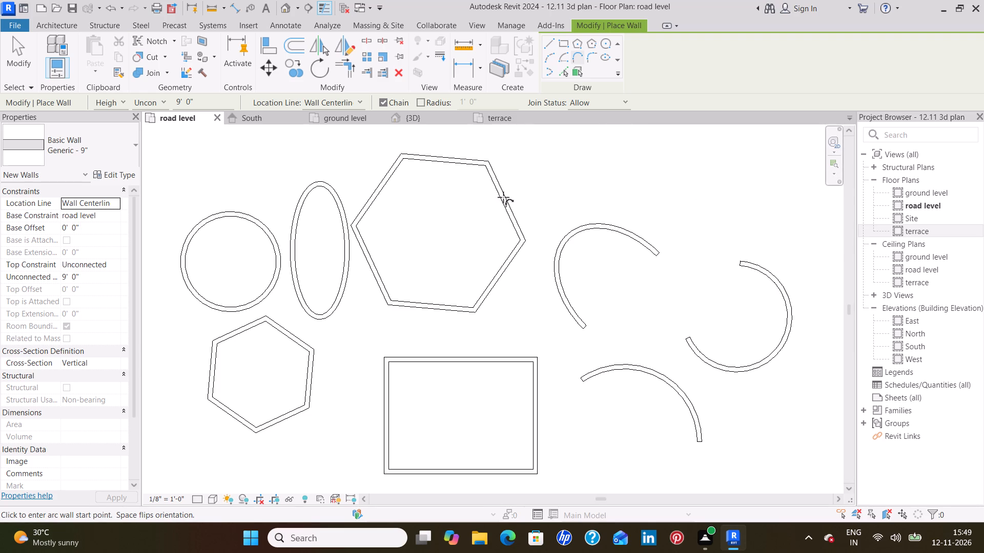
{"action": "left_click_drag", "start_coordinate": [503, 198], "coordinate": [505, 205]}
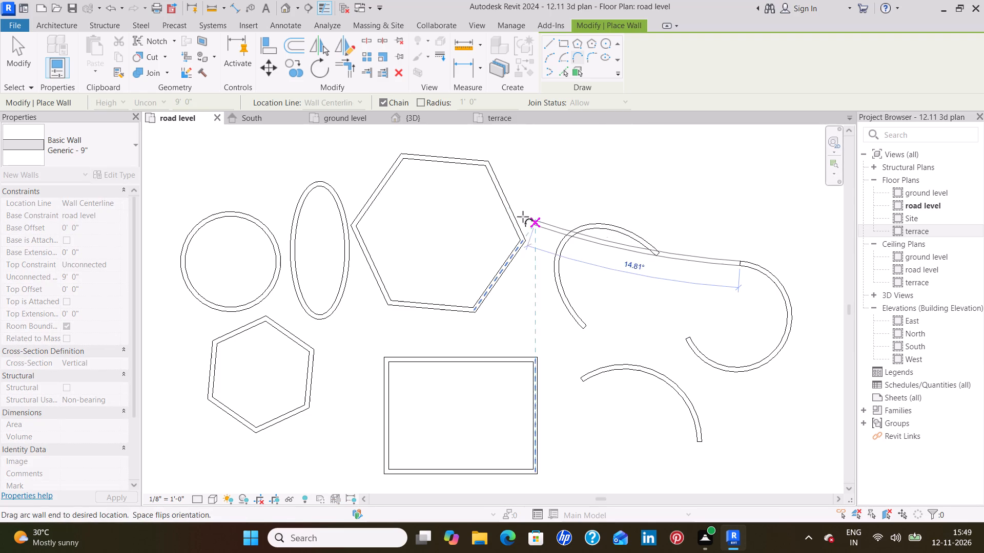
{"action": "left_click", "coordinate": [502, 203]}
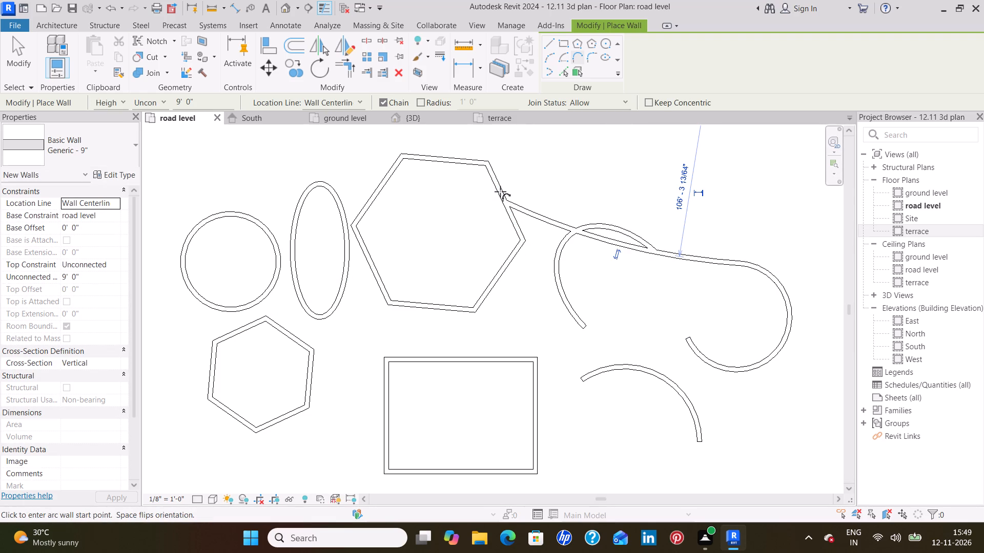
Round the rectangular wall loop's upper-left corner with a fillet arc wall of about 18'-0" radius.
{"action": "left_click", "coordinate": [587, 54]}
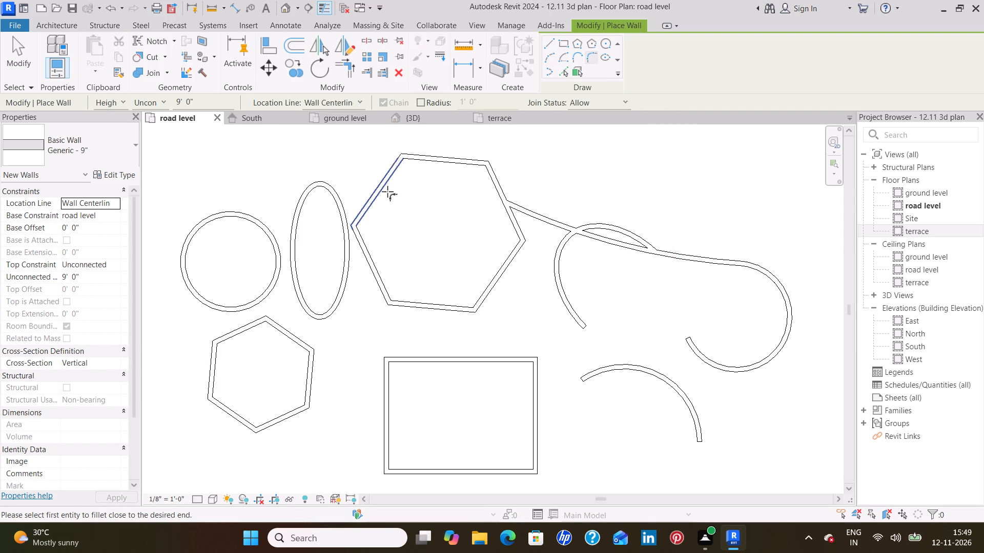
{"action": "left_click", "coordinate": [306, 344]}
{"action": "left_click", "coordinate": [382, 365]}
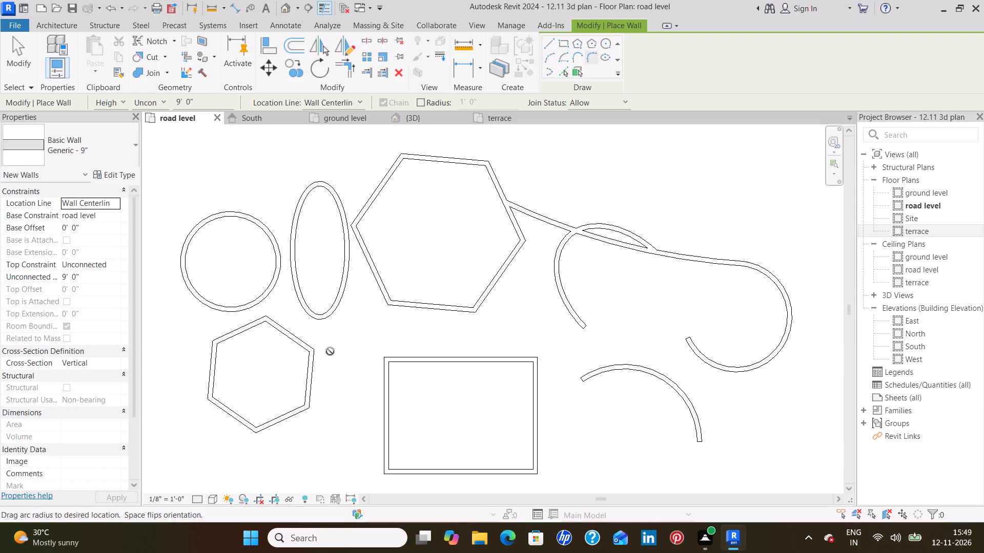
{"action": "left_click", "coordinate": [589, 57]}
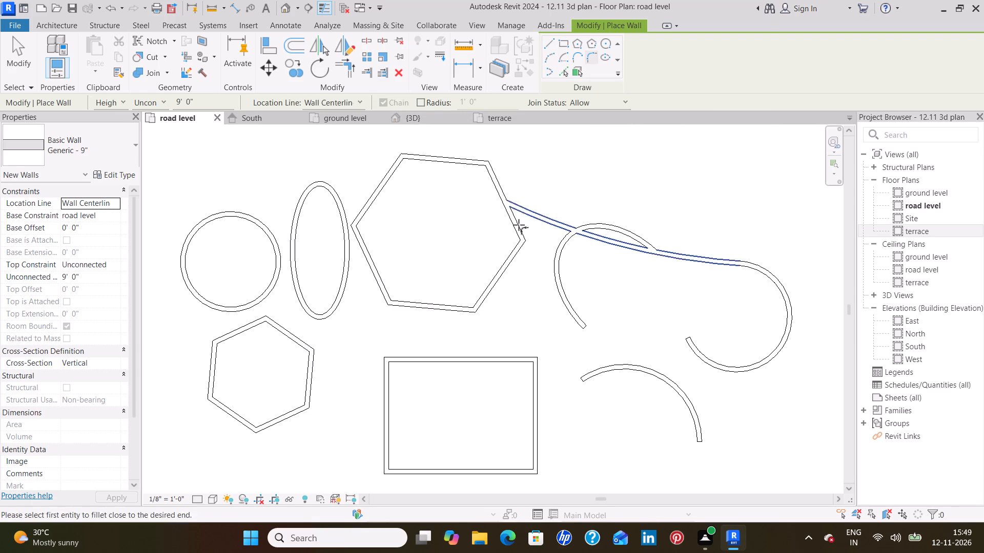
{"action": "left_click", "coordinate": [427, 361]}
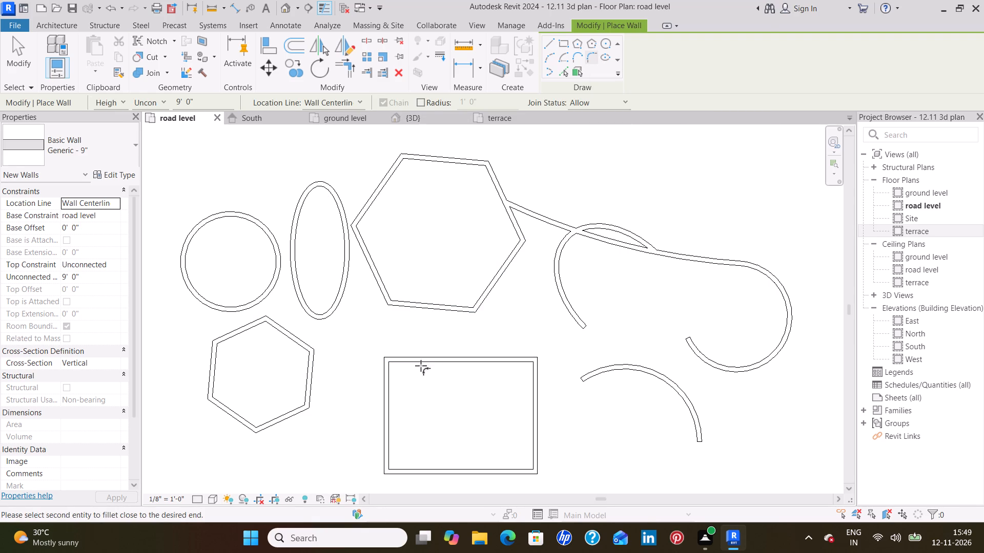
{"action": "left_click", "coordinate": [390, 399]}
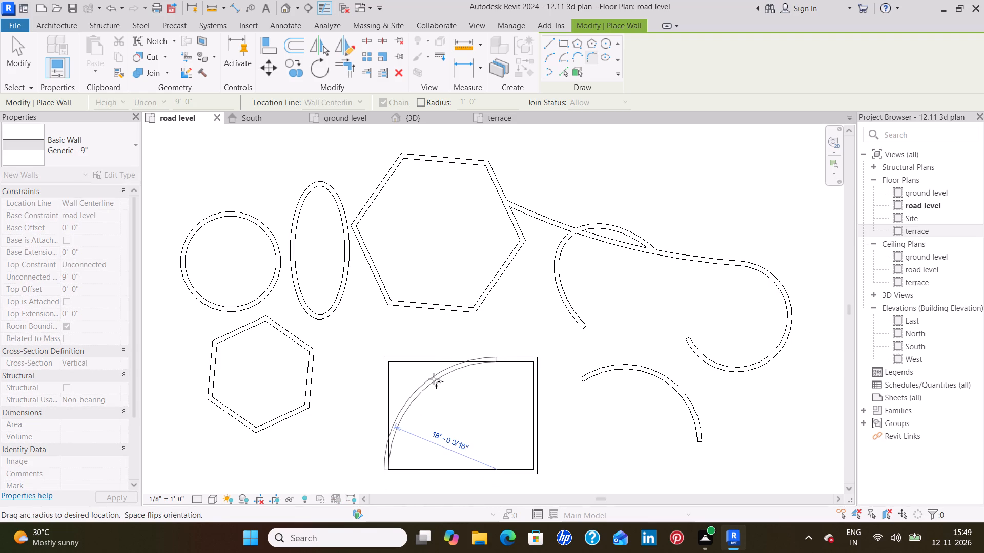
{"action": "left_click", "coordinate": [434, 379]}
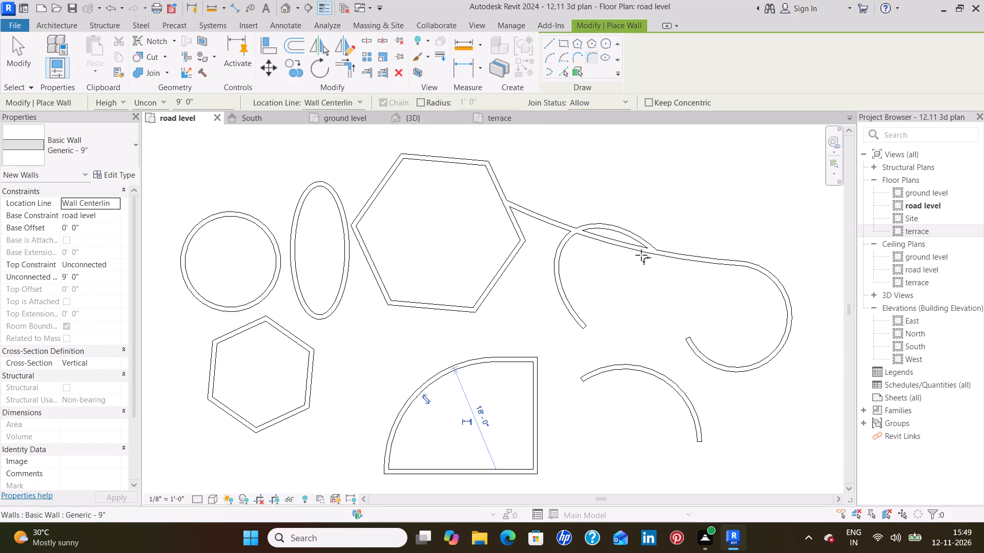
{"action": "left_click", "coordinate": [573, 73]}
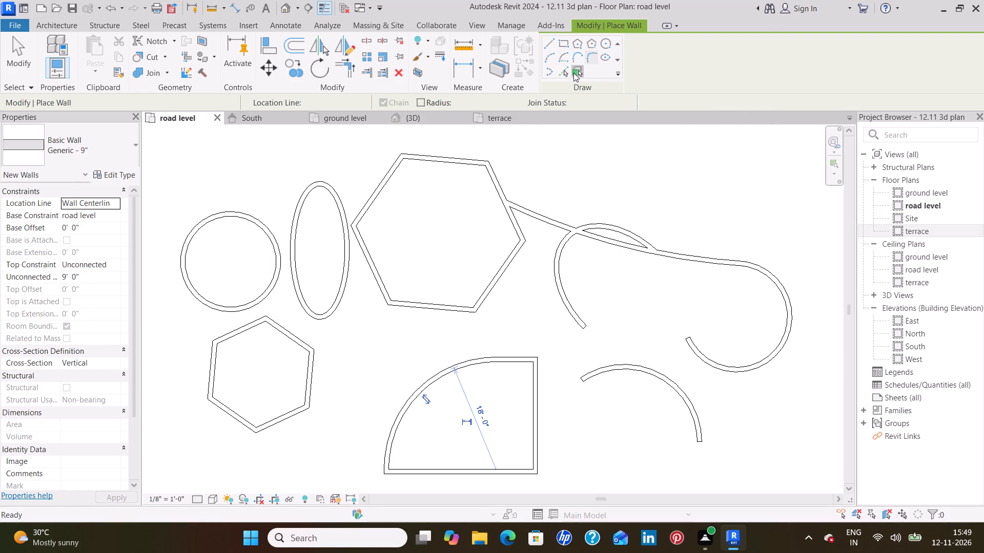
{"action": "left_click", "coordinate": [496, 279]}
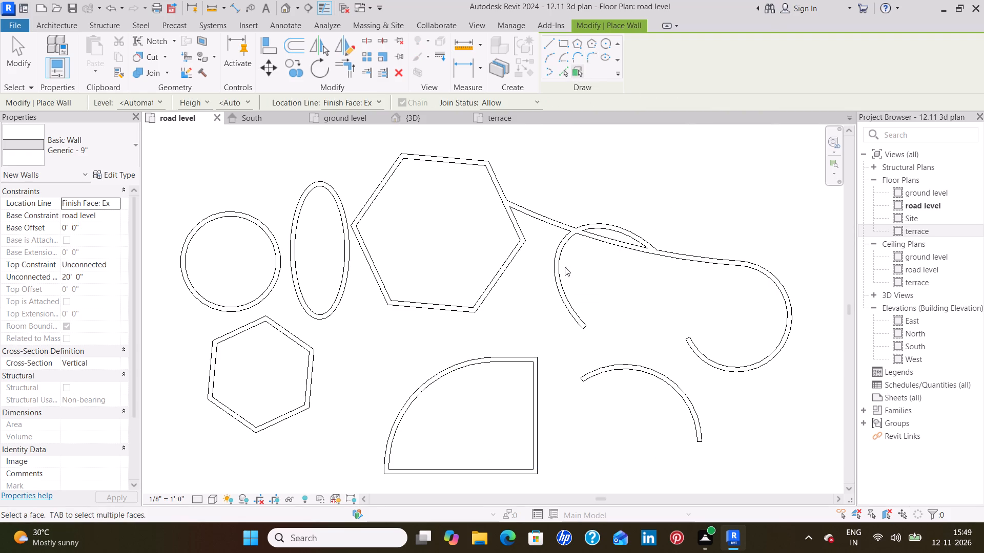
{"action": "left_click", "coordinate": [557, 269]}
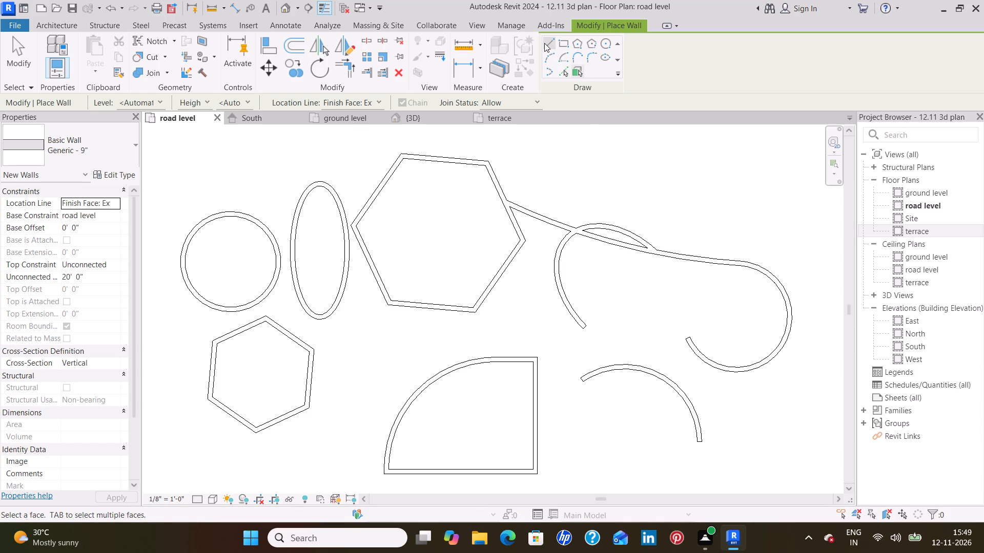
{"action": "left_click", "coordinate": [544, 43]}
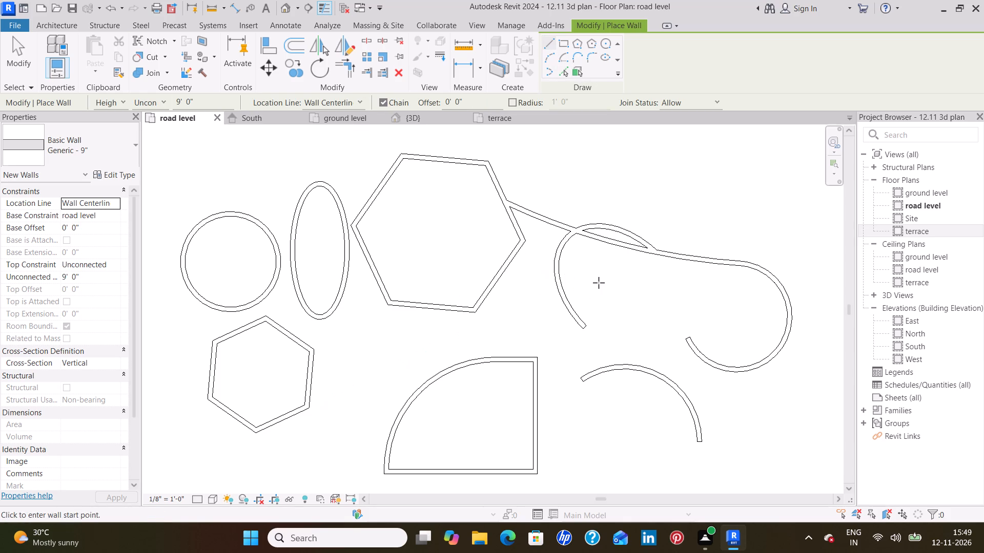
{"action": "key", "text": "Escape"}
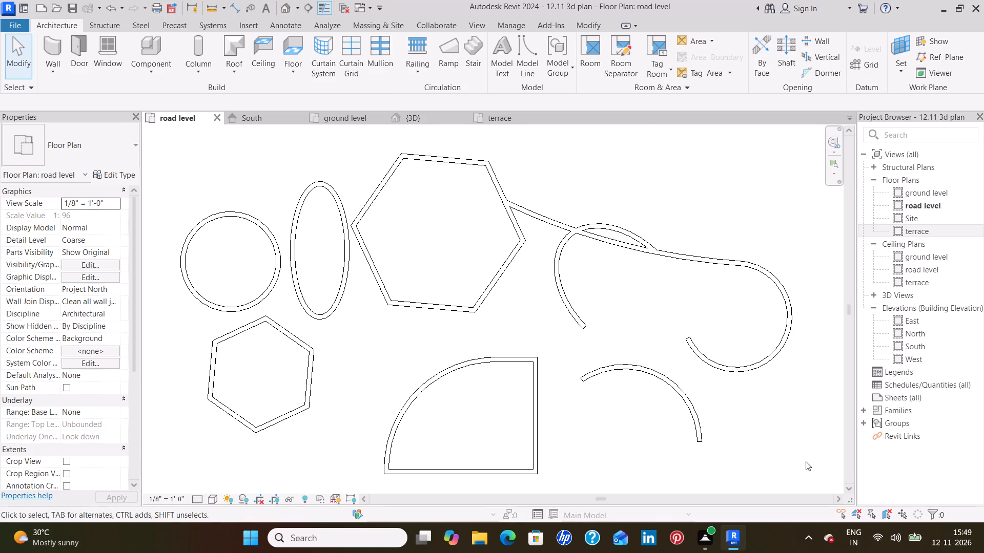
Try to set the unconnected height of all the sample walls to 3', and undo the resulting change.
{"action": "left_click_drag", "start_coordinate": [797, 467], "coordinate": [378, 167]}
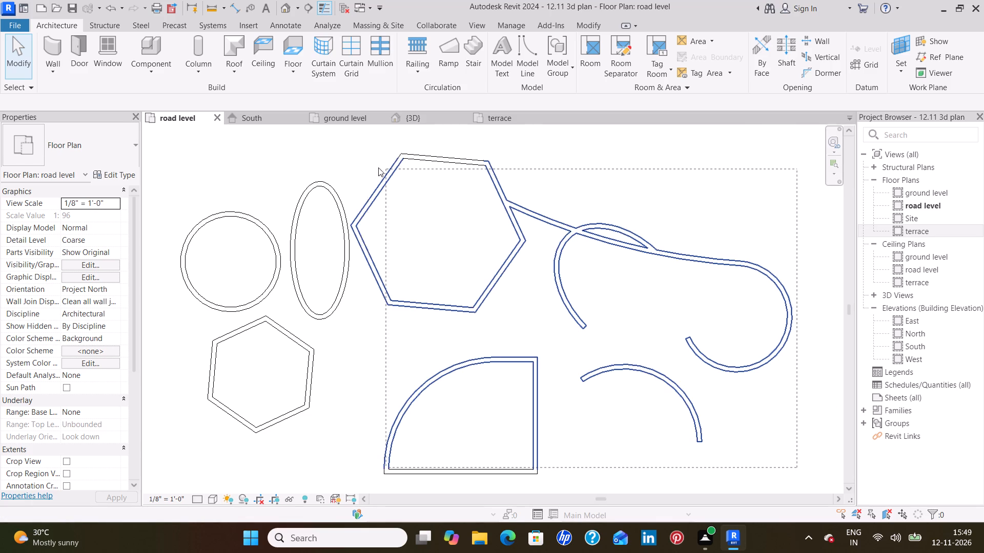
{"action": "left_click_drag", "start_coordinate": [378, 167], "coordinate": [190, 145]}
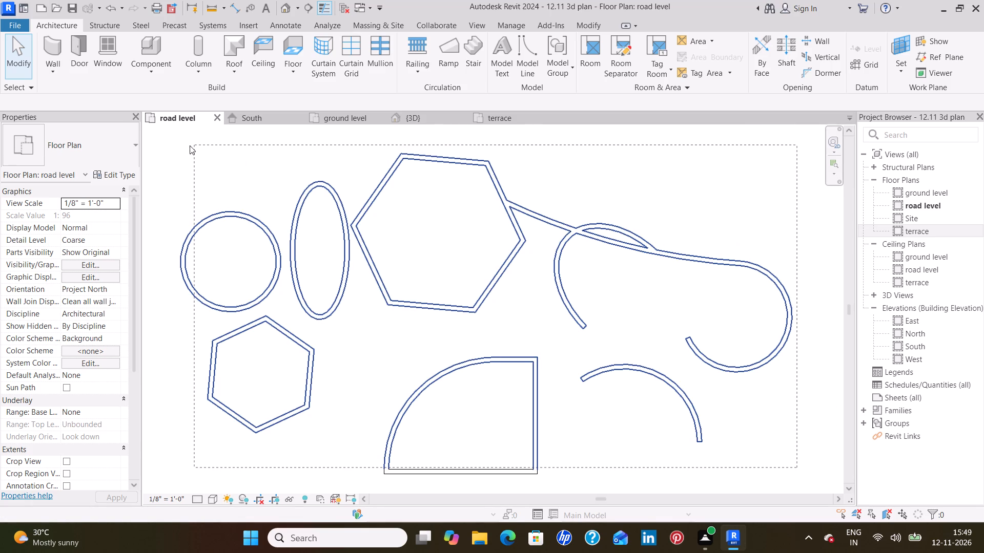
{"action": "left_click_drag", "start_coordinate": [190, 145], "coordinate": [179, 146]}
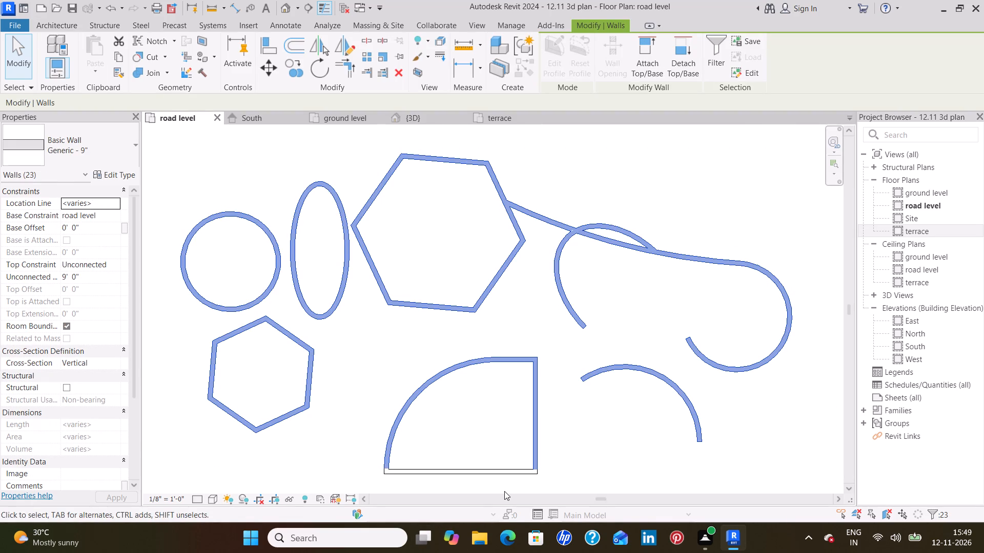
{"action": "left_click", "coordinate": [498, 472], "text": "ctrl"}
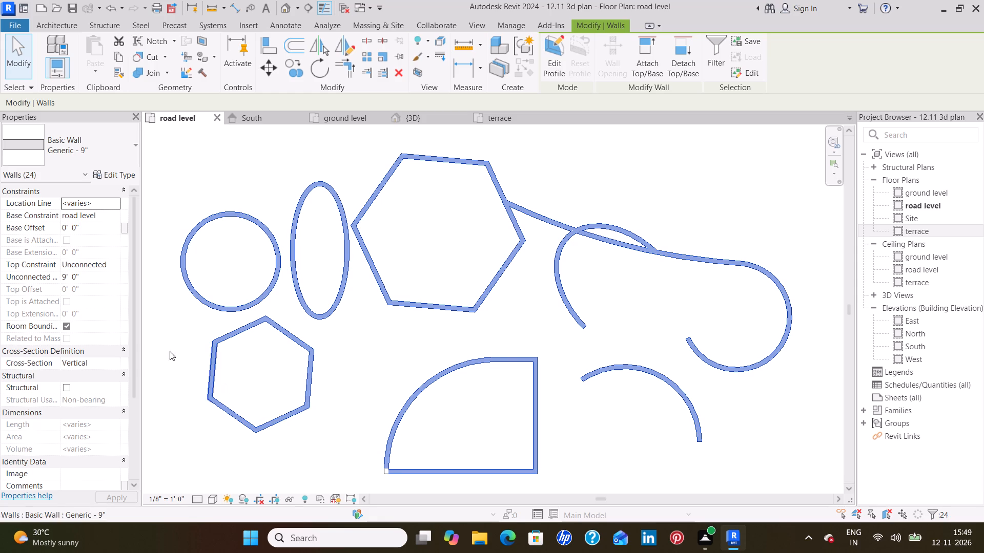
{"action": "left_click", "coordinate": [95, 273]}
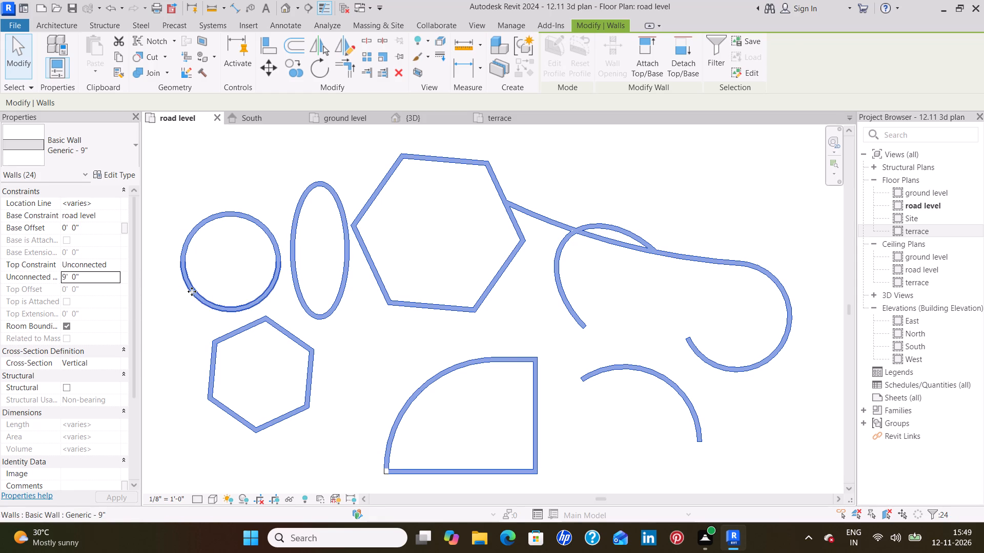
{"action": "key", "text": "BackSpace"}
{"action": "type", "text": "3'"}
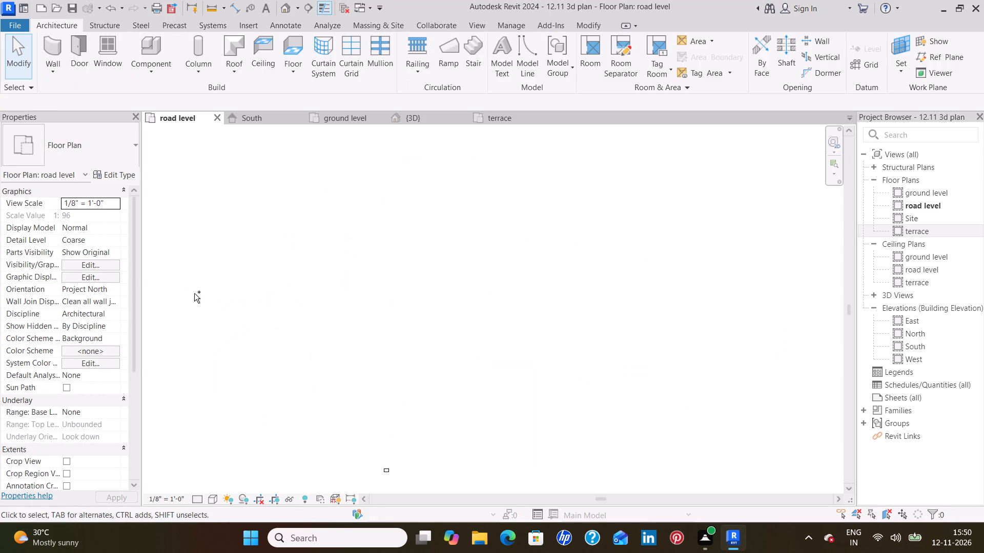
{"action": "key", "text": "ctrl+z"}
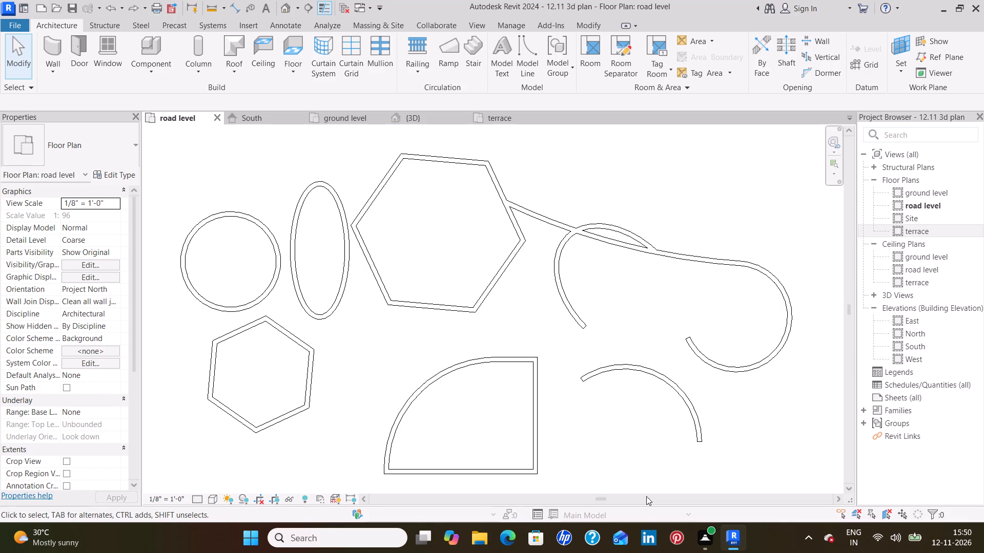
Set the unconnected height of all the sample walls on the road level plan to 3'.
{"action": "left_click_drag", "start_coordinate": [785, 482], "coordinate": [407, 198]}
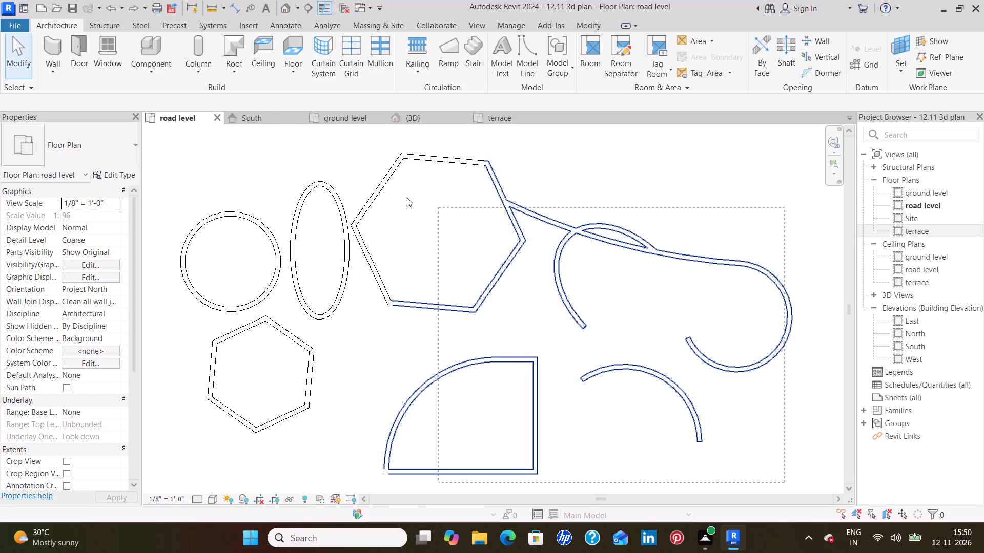
{"action": "left_click_drag", "start_coordinate": [407, 198], "coordinate": [169, 142]}
{"action": "left_click", "coordinate": [93, 229]}
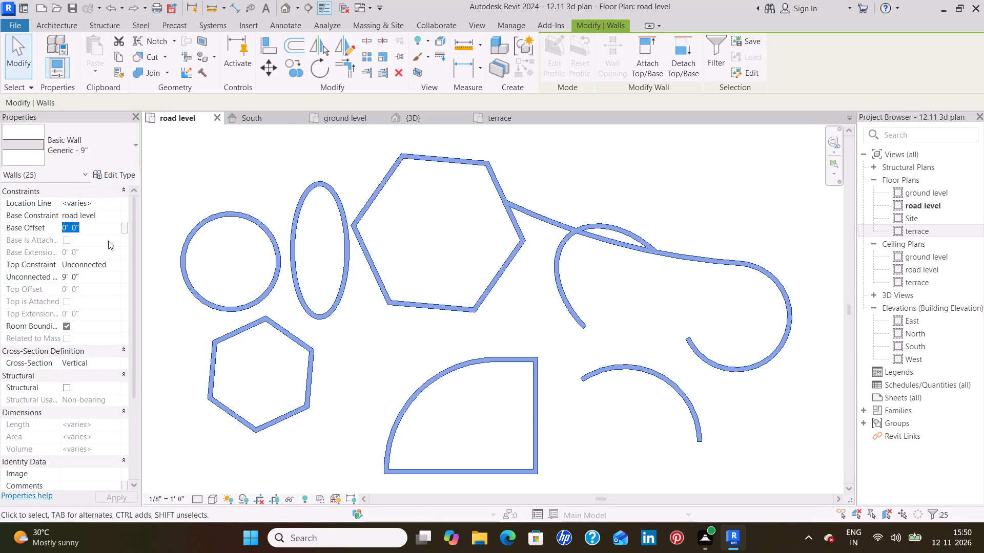
{"action": "left_click", "coordinate": [85, 276]}
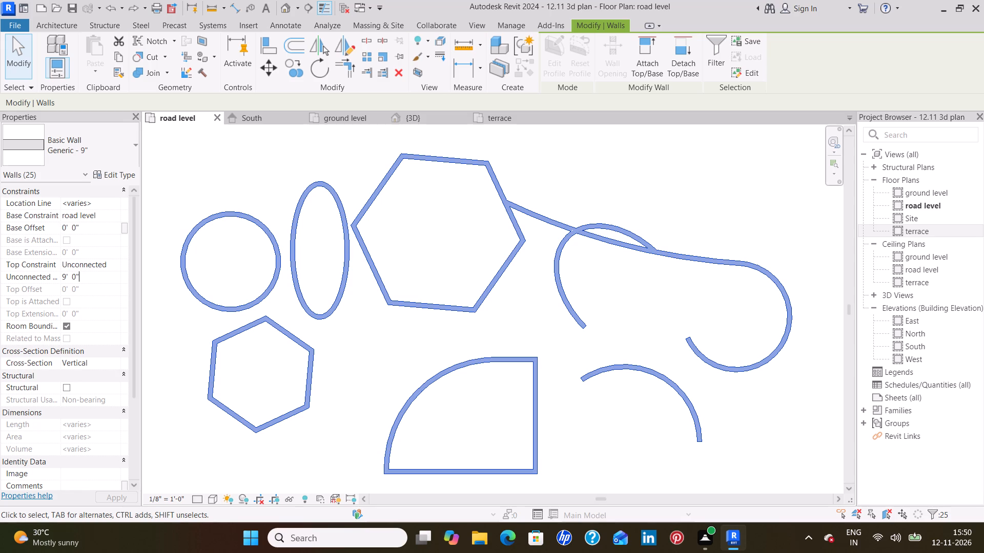
{"action": "key", "text": "BackSpace"}
{"action": "key", "text": "BackSpace"}
{"action": "key", "text": "BackSpace"}
{"action": "key", "text": "BackSpace"}
{"action": "key", "text": "BackSpace"}
{"action": "key", "text": "BackSpace"}
{"action": "key", "text": "3"}
{"action": "key", "text": "apostrophe"}
{"action": "key", "text": "Return"}
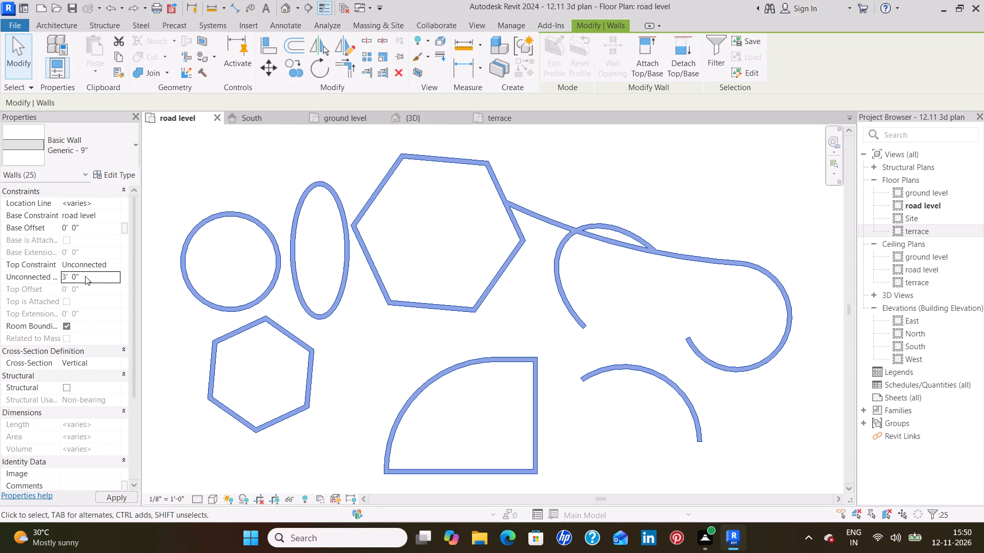
{"action": "left_click", "coordinate": [170, 369]}
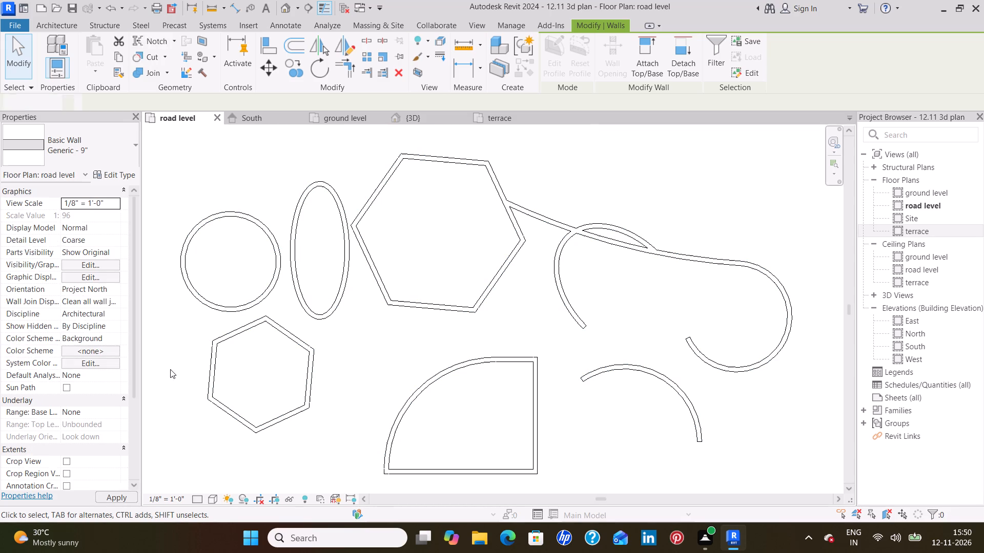
Examine the shapes and heights of the sample walls east of the house in the 3D view.
{"action": "left_click", "coordinate": [428, 115]}
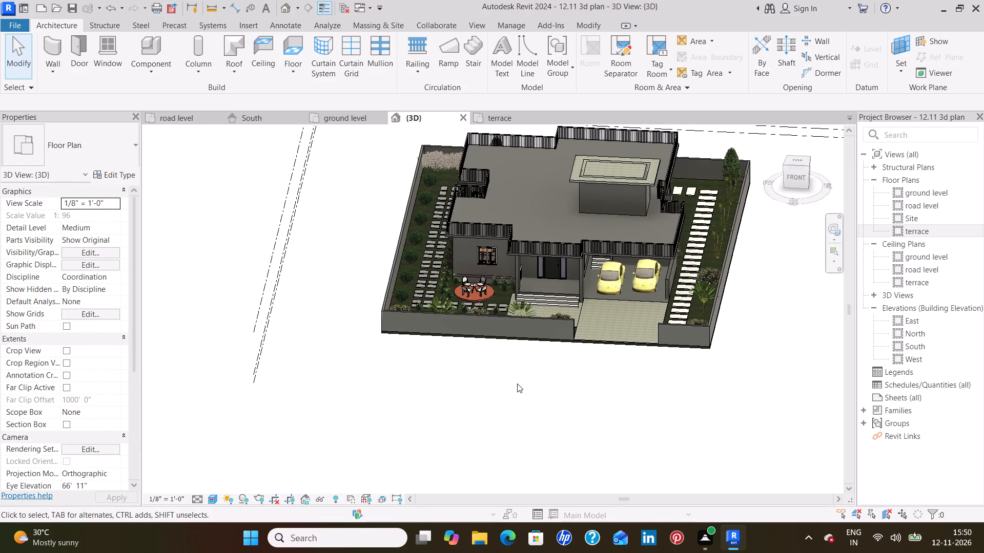
{"action": "scroll", "coordinate": [518, 384], "scroll_direction": "down", "scroll_amount": 4}
{"action": "middle_click_drag", "start_coordinate": [679, 365], "coordinate": [437, 285]}
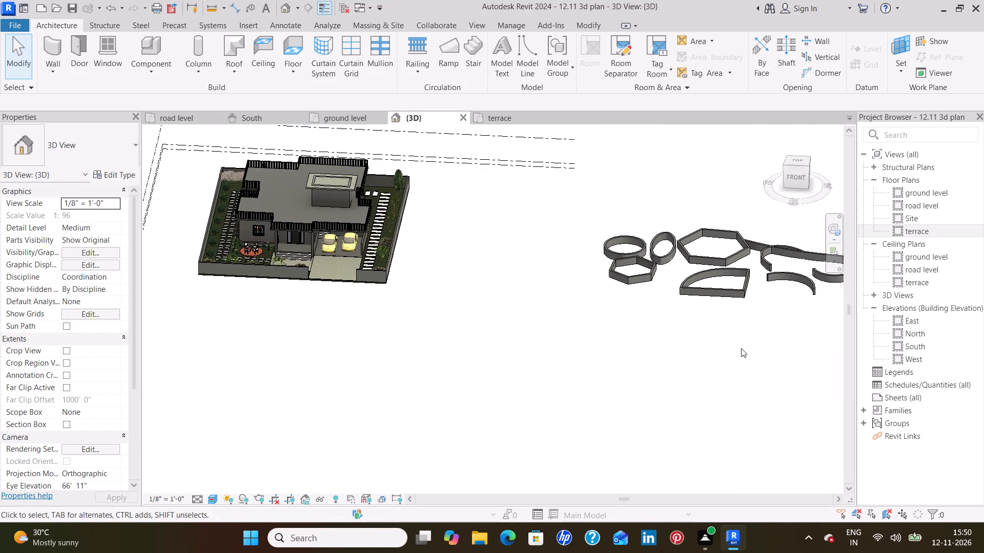
{"action": "middle_click_drag", "start_coordinate": [733, 350], "coordinate": [579, 379]}
{"action": "scroll", "coordinate": [630, 334], "scroll_direction": "up", "scroll_amount": 5}
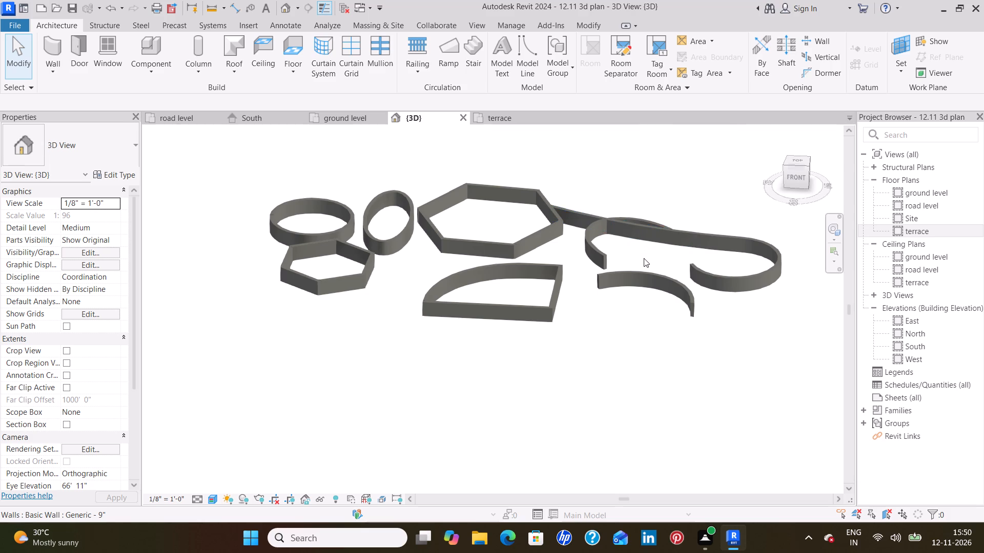
{"action": "middle_click_drag", "start_coordinate": [644, 258], "coordinate": [646, 359], "text": "shift"}
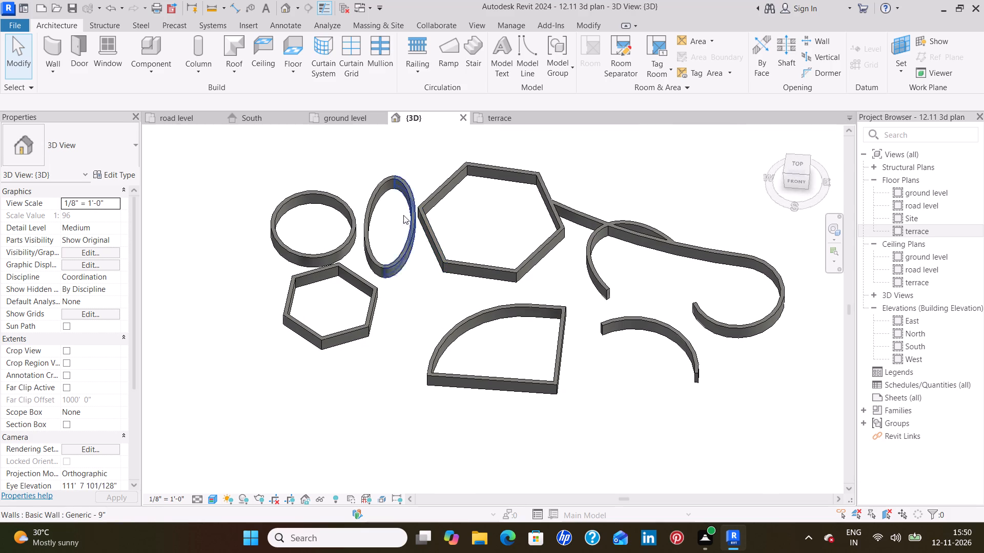
{"action": "scroll", "coordinate": [384, 221], "scroll_direction": "up", "scroll_amount": 3}
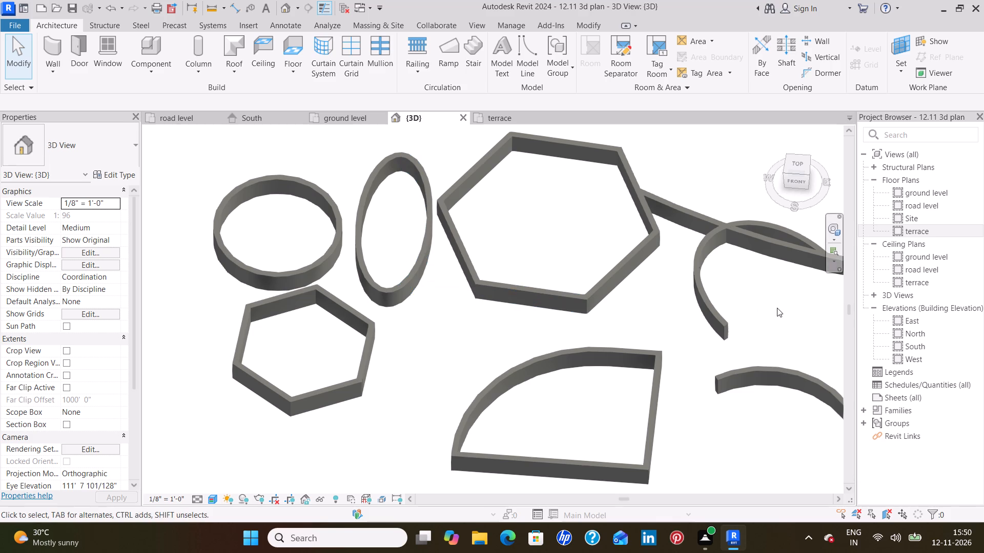
Delete all the sample walls east of the house from the road level plan.
{"action": "middle_click_drag", "start_coordinate": [774, 308], "coordinate": [719, 331]}
{"action": "middle_click_drag", "start_coordinate": [461, 397], "coordinate": [525, 301]}
{"action": "scroll", "coordinate": [602, 419], "scroll_direction": "down", "scroll_amount": 3}
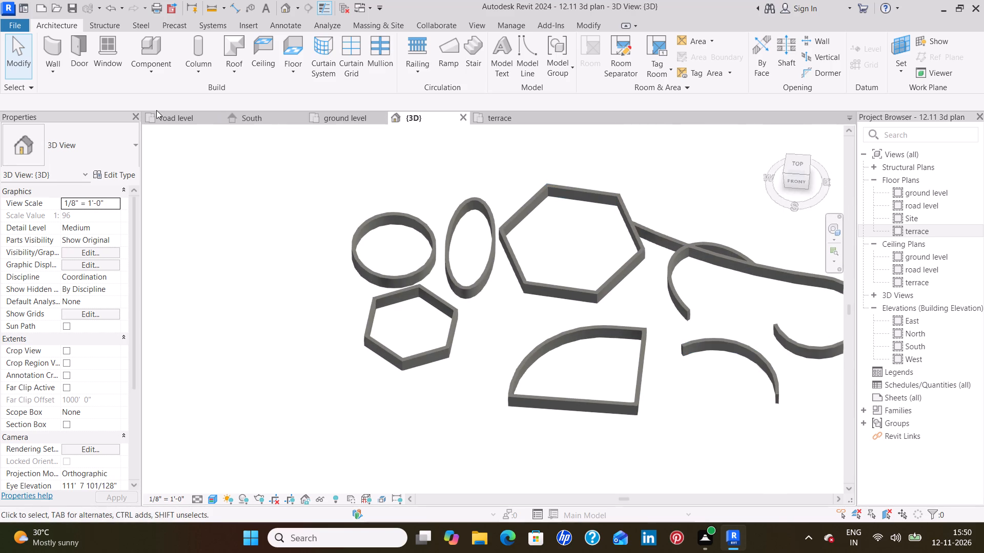
{"action": "left_click", "coordinate": [171, 118]}
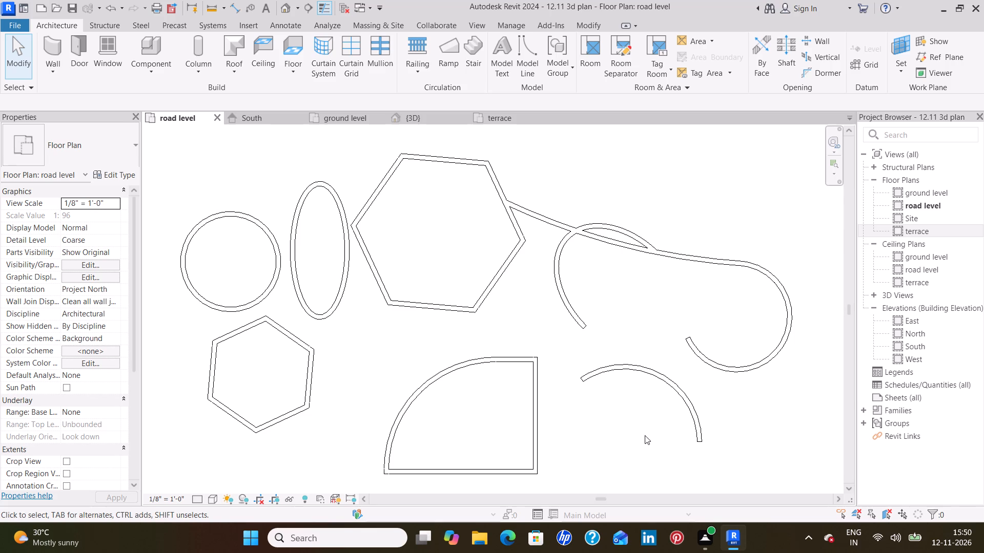
{"action": "scroll", "coordinate": [664, 422], "scroll_direction": "down", "scroll_amount": 2}
{"action": "middle_click_drag", "start_coordinate": [690, 431], "coordinate": [688, 378]}
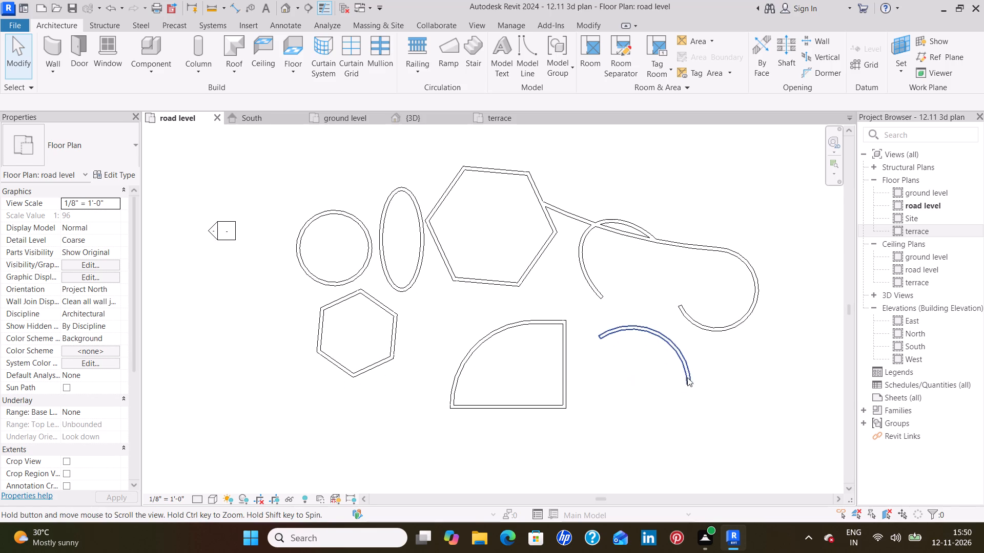
{"action": "left_click_drag", "start_coordinate": [795, 423], "coordinate": [625, 183]}
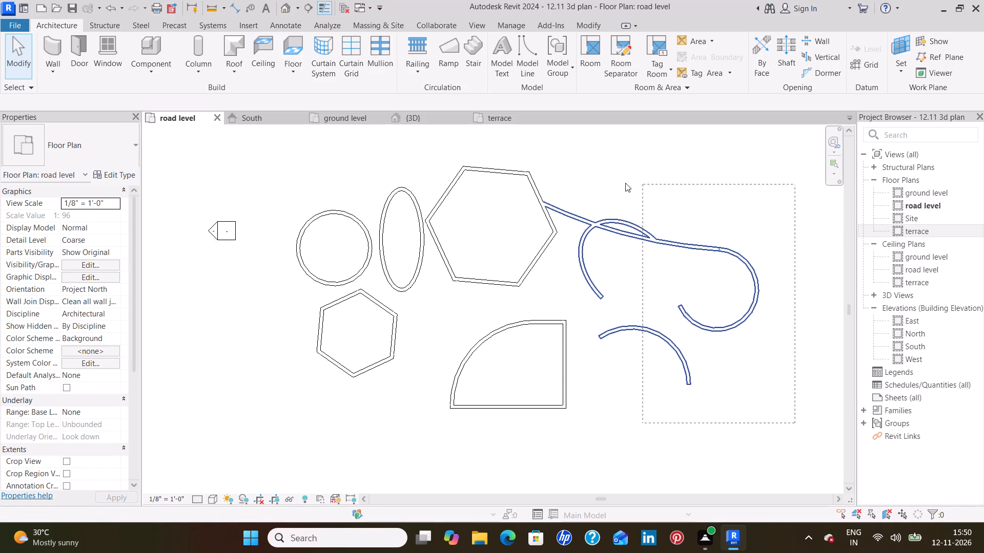
{"action": "left_click_drag", "start_coordinate": [625, 183], "coordinate": [290, 155]}
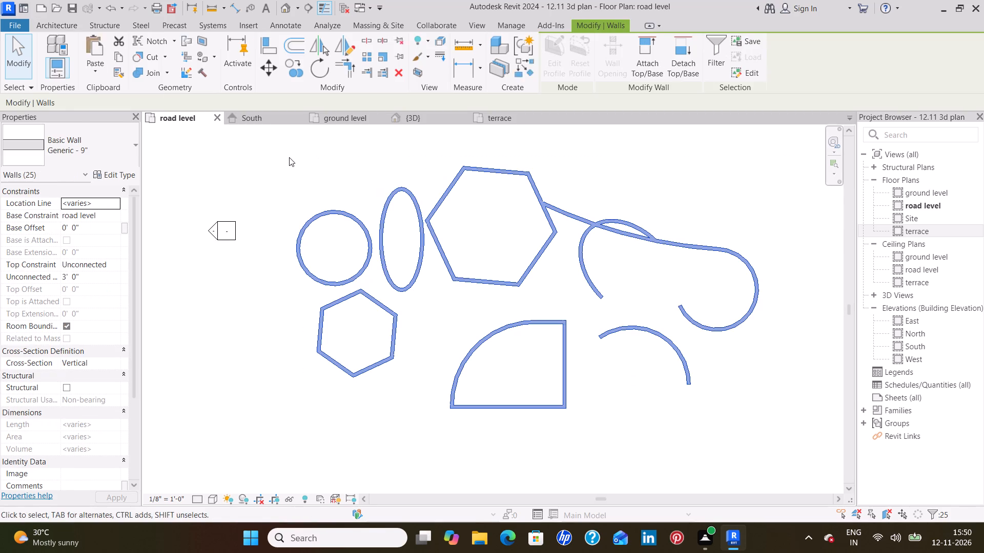
{"action": "key", "text": "Delete"}
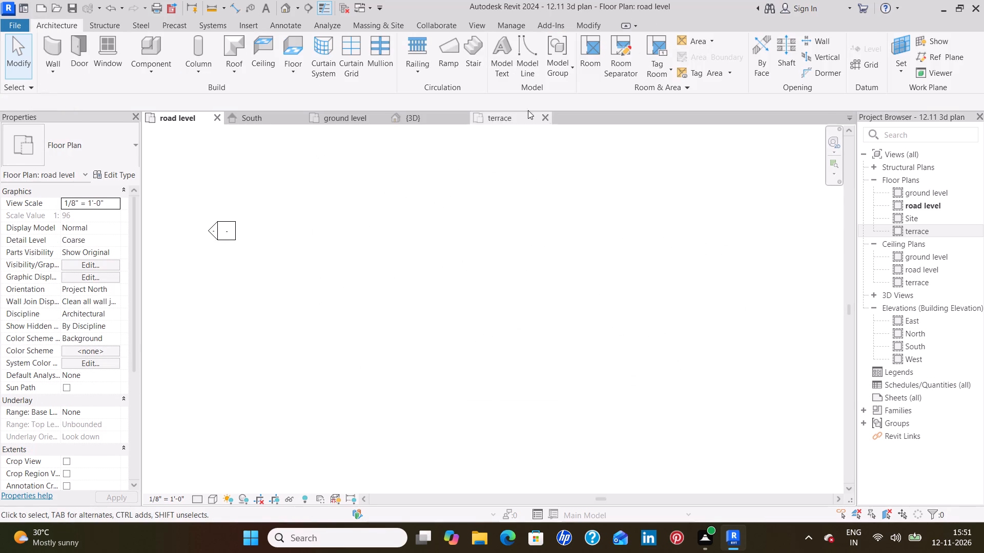
Draw a rectangular loop of Generic - 9" walls about 62'-0" deep, 9' high, in the cleared area of the road level plan.
{"action": "left_click", "coordinate": [49, 43]}
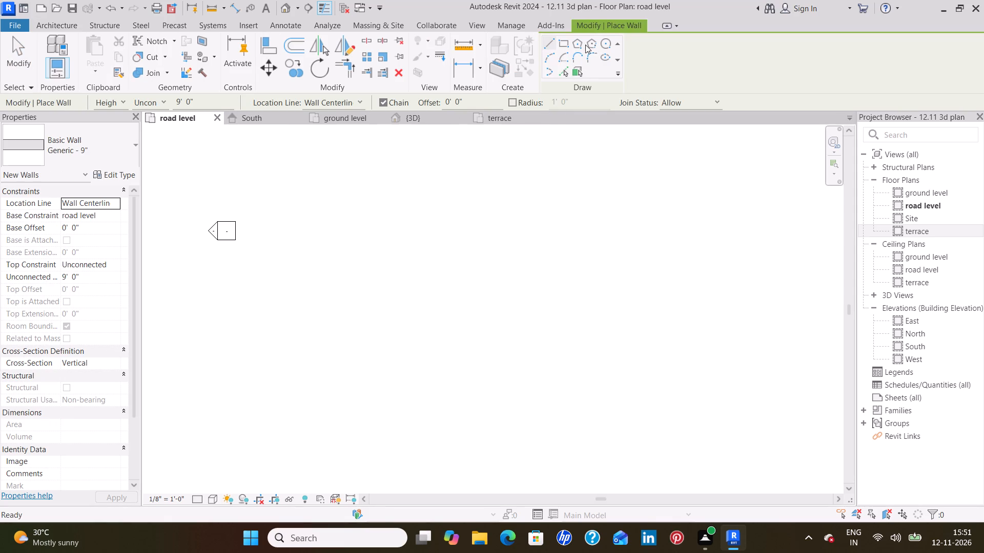
{"action": "left_click", "coordinate": [564, 46]}
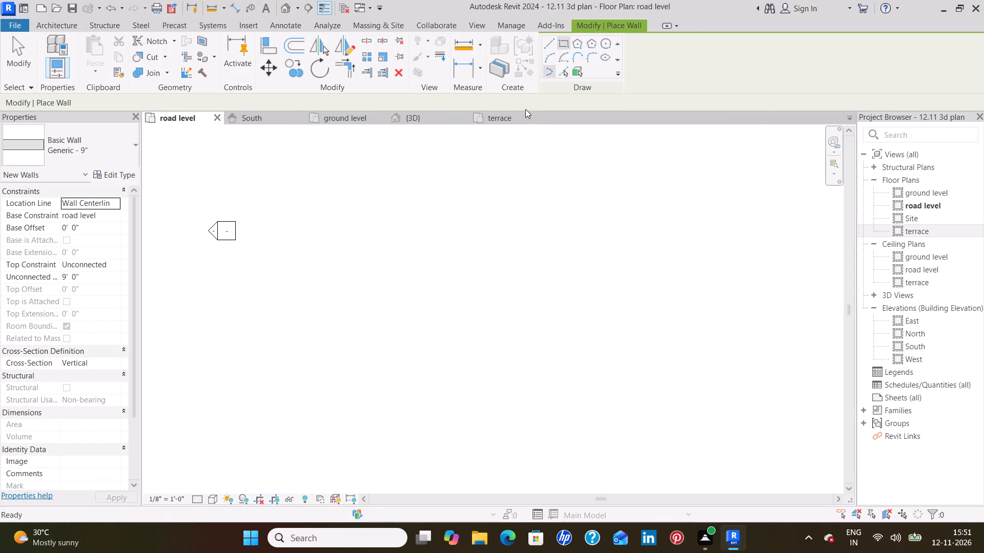
{"action": "left_click_drag", "start_coordinate": [323, 185], "coordinate": [323, 190]}
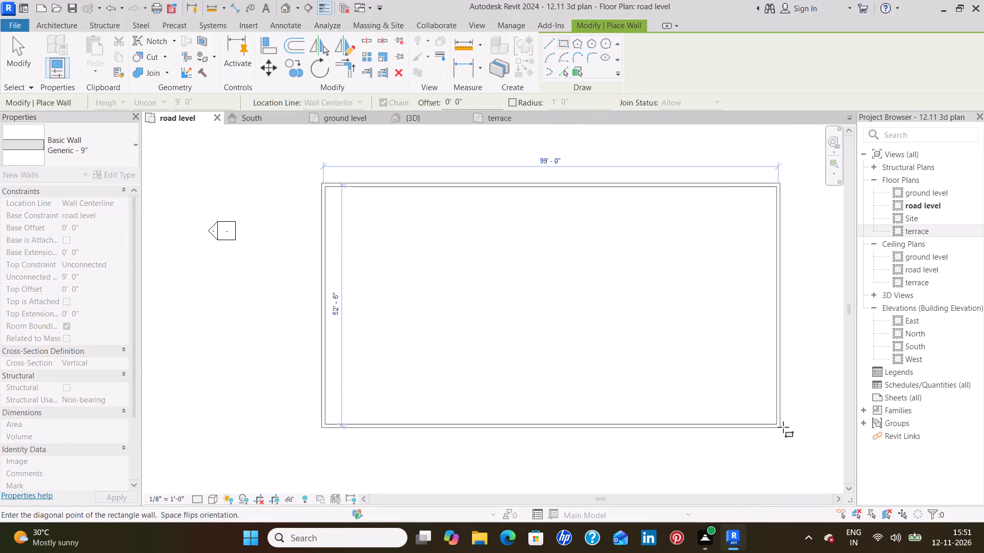
{"action": "left_click", "coordinate": [760, 470]}
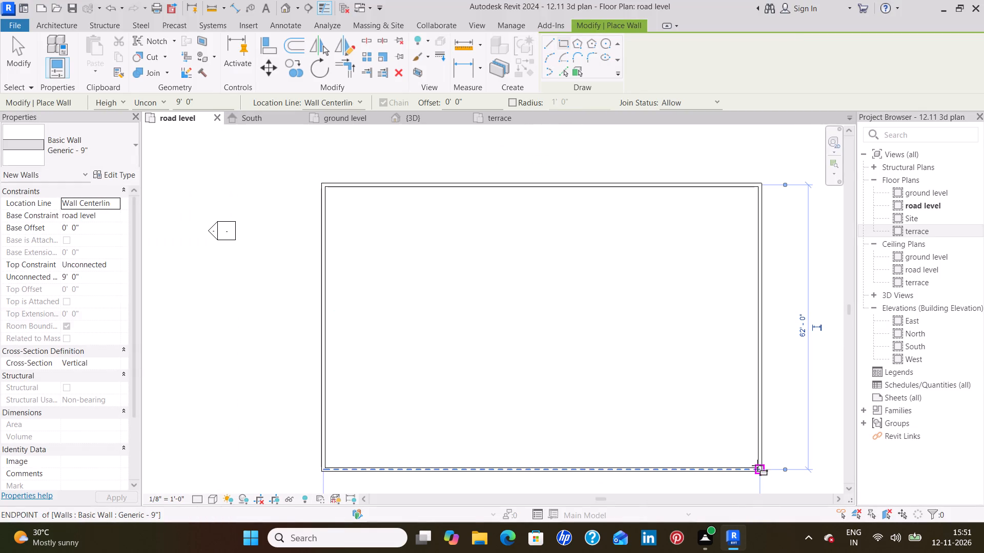
Draw a six-sided inscribed polygon wall with a radius of about 15'-0" inside the rectangle's upper-left corner.
{"action": "left_click", "coordinate": [575, 44]}
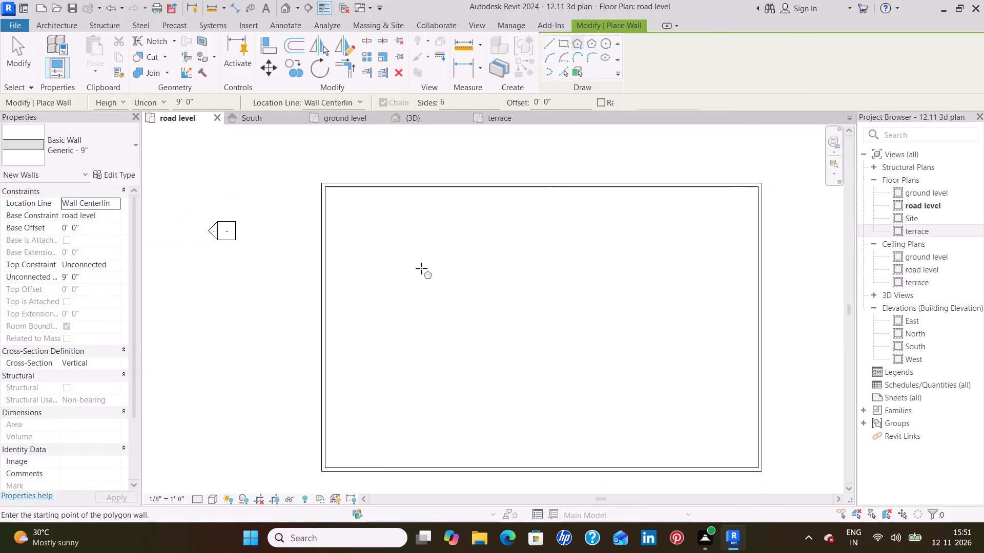
{"action": "left_click", "coordinate": [398, 252]}
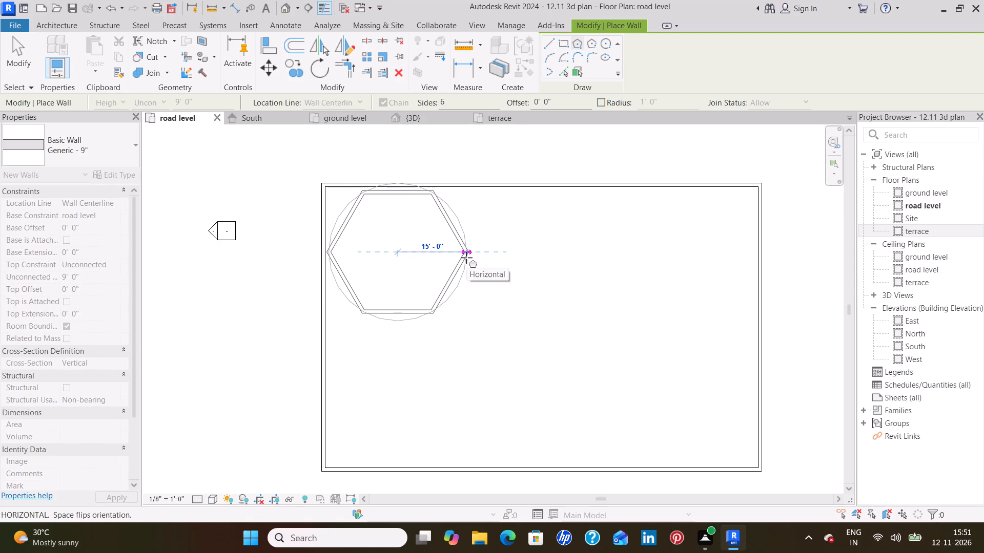
{"action": "left_click", "coordinate": [466, 258]}
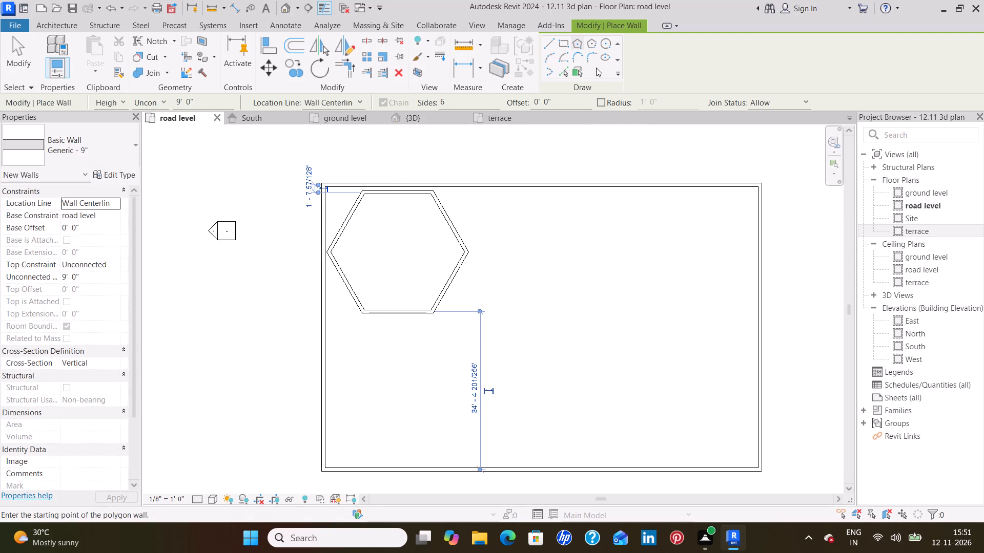
Draw a six-sided circumscribed polygon wall with a radius of about 13'-0" inside the rectangle's upper-right corner.
{"action": "left_click", "coordinate": [591, 46]}
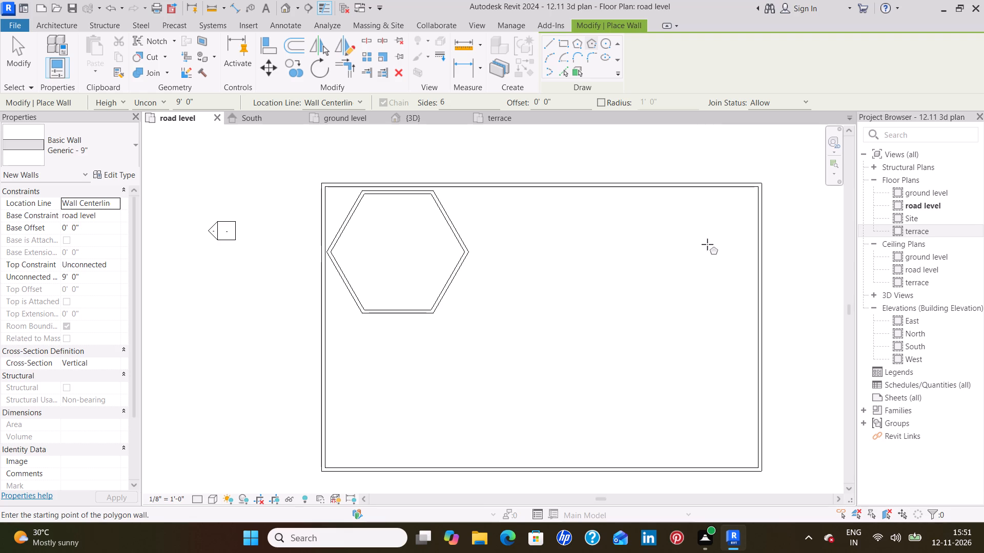
{"action": "left_click", "coordinate": [685, 248]}
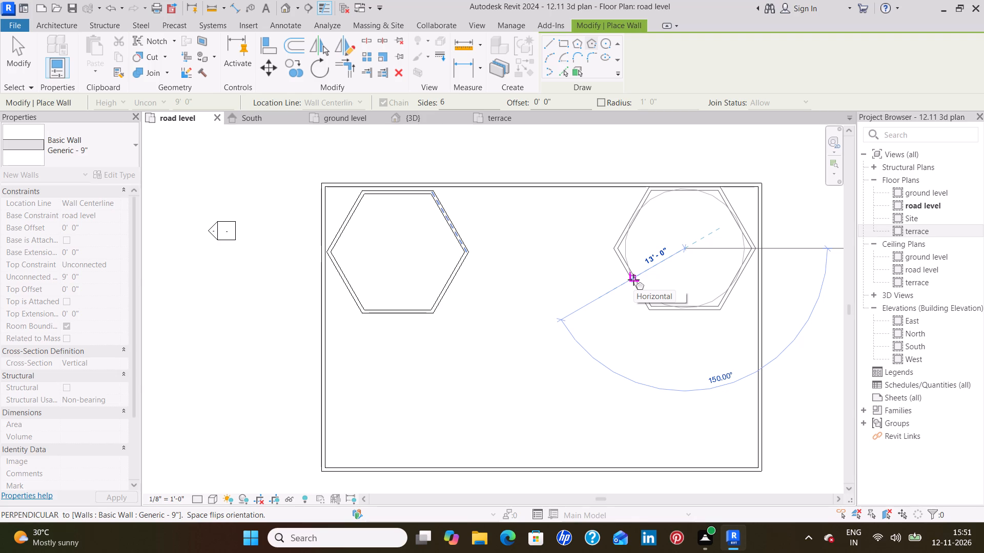
{"action": "left_click", "coordinate": [633, 280]}
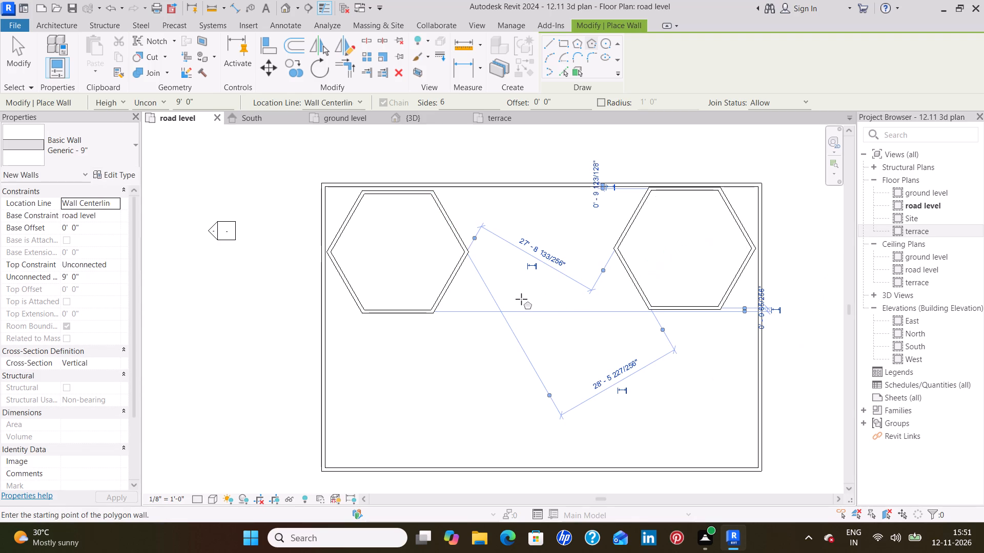
{"action": "key", "text": "Escape"}
{"action": "key", "text": "Escape"}
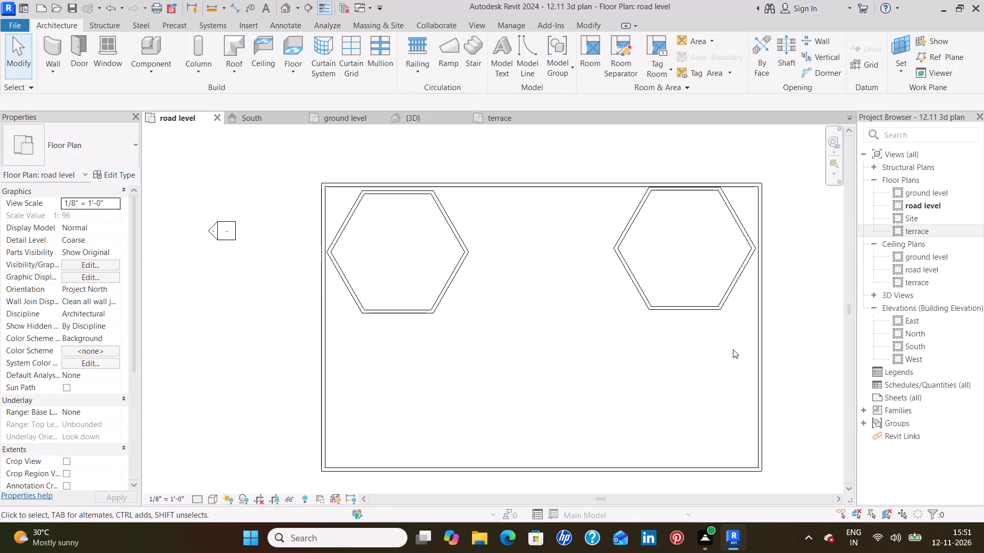
Nudge the circumscribed hexagon's six walls slightly right, toward the rectangle's right wall.
{"action": "left_click_drag", "start_coordinate": [739, 342], "coordinate": [723, 223]}
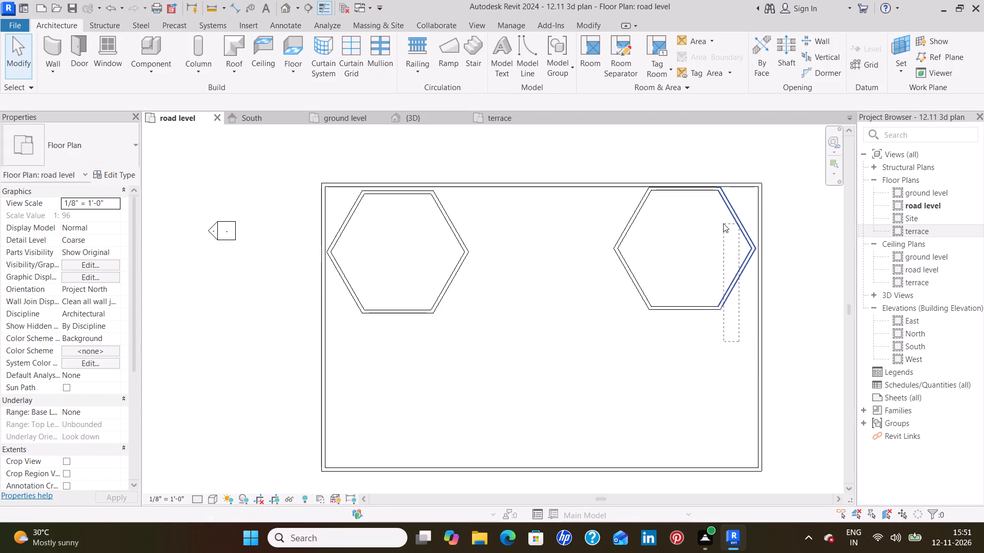
{"action": "left_click_drag", "start_coordinate": [723, 223], "coordinate": [619, 187]}
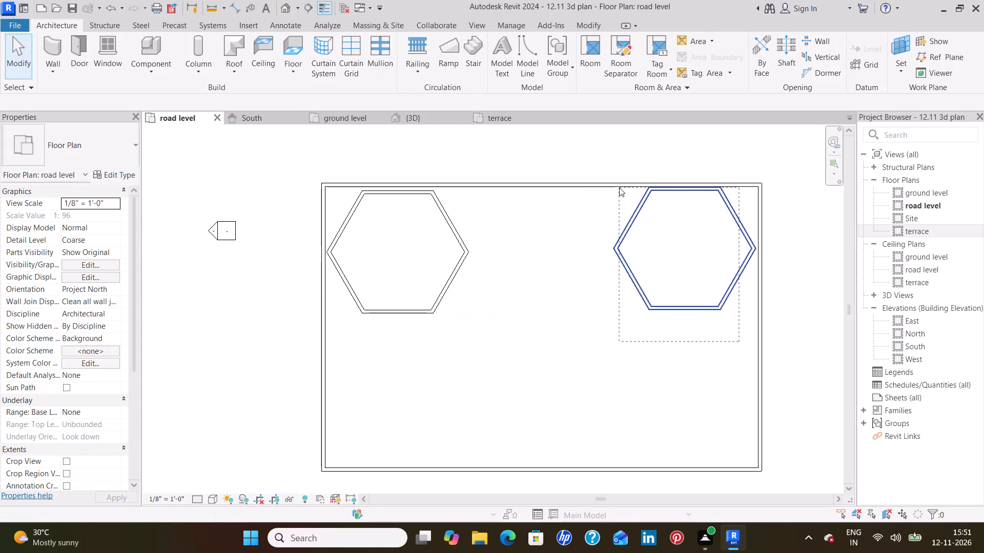
{"action": "left_click_drag", "start_coordinate": [619, 187], "coordinate": [619, 187]}
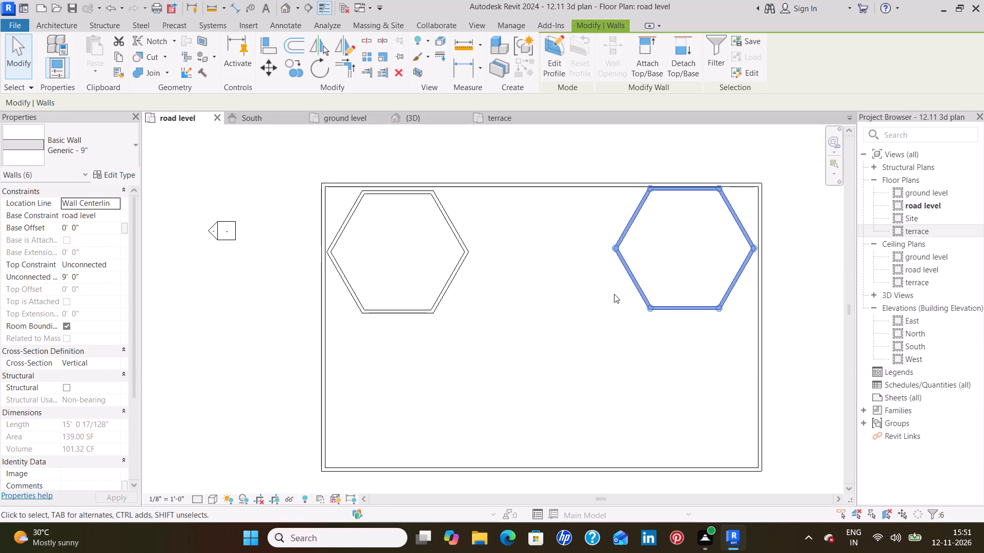
{"action": "key", "text": "Right"}
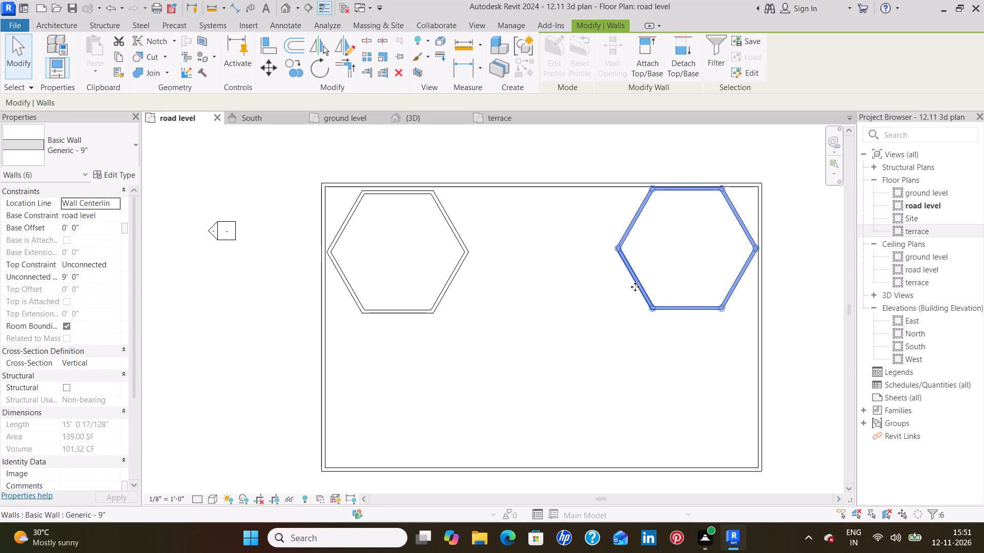
{"action": "scroll", "coordinate": [737, 263], "scroll_direction": "up", "scroll_amount": 1}
{"action": "left_click", "coordinate": [684, 264]}
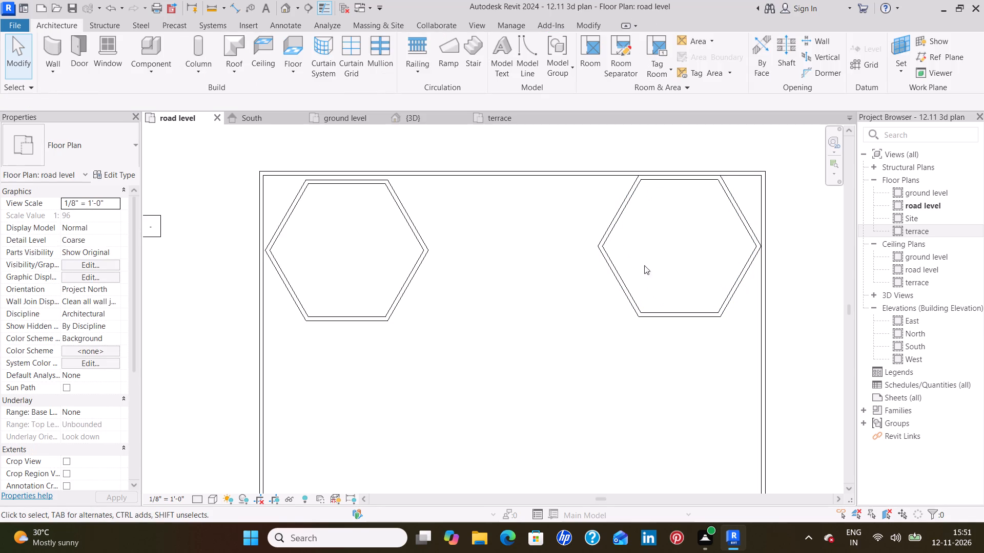
Nudge the inscribed hexagon's six walls up and slightly left, toward the rectangle's upper-left corner.
{"action": "left_click_drag", "start_coordinate": [451, 353], "coordinate": [379, 211]}
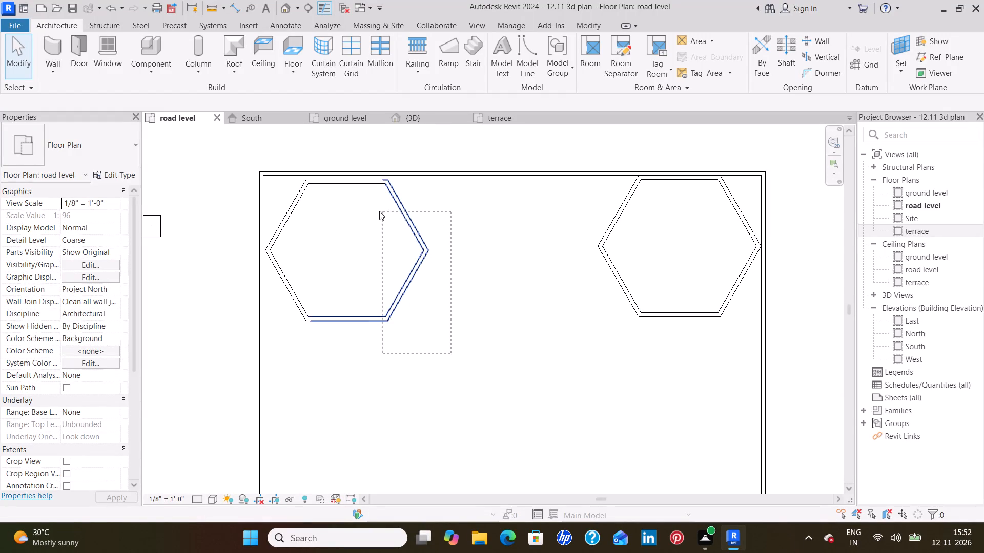
{"action": "left_click_drag", "start_coordinate": [379, 211], "coordinate": [321, 205]}
{"action": "left_click", "coordinate": [310, 196]}
{"action": "left_click_drag", "start_coordinate": [446, 354], "coordinate": [430, 210]}
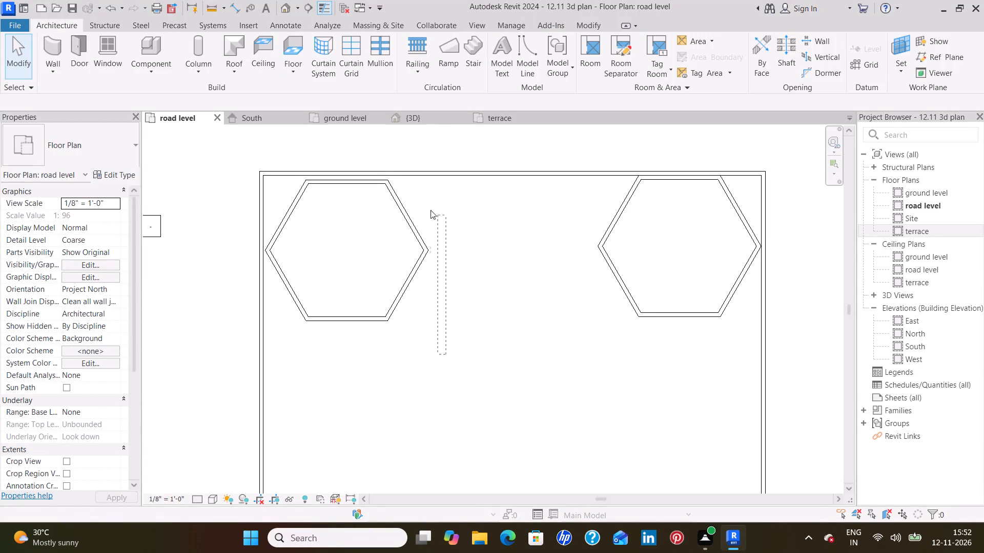
{"action": "left_click_drag", "start_coordinate": [430, 210], "coordinate": [278, 182]}
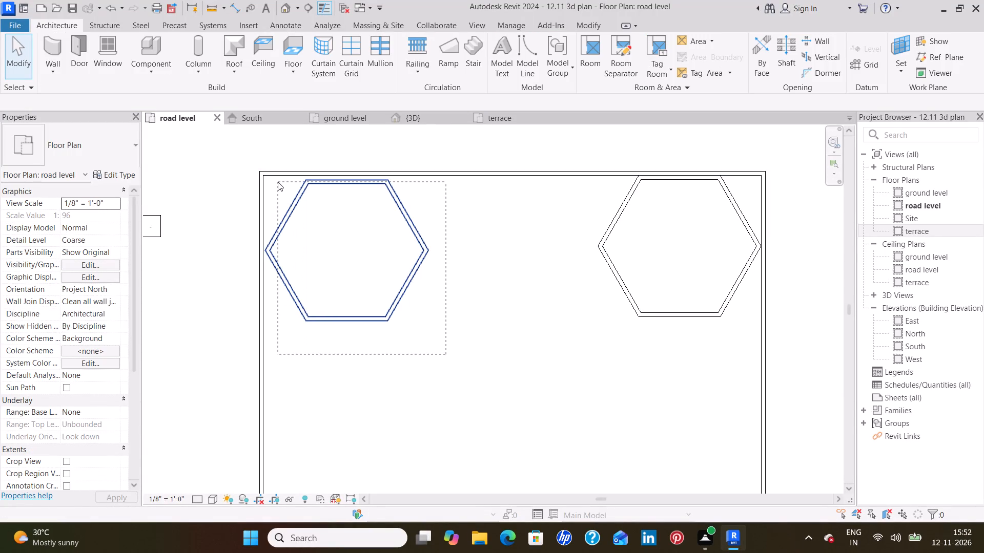
{"action": "left_click_drag", "start_coordinate": [278, 182], "coordinate": [277, 182]}
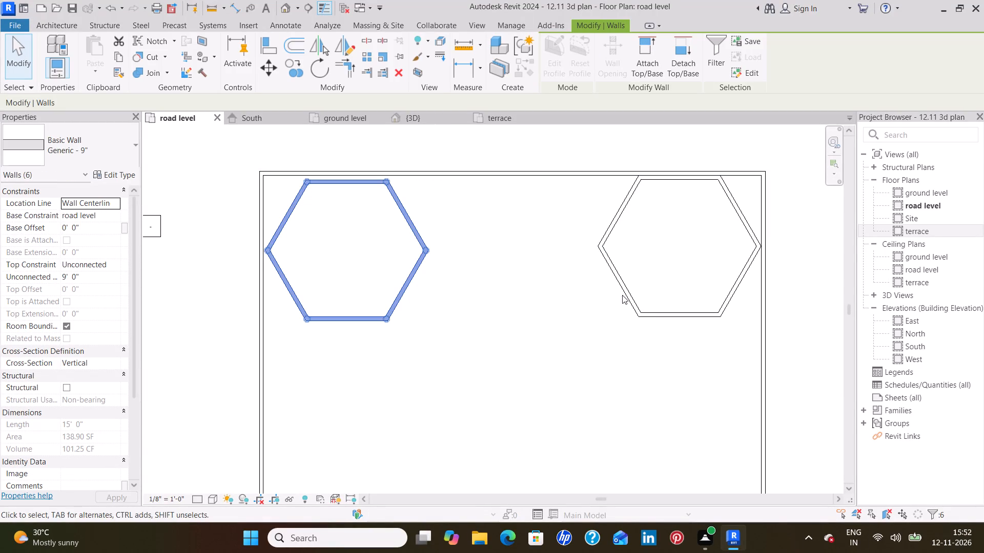
{"action": "key", "text": "Up"}
{"action": "key", "text": "Up"}
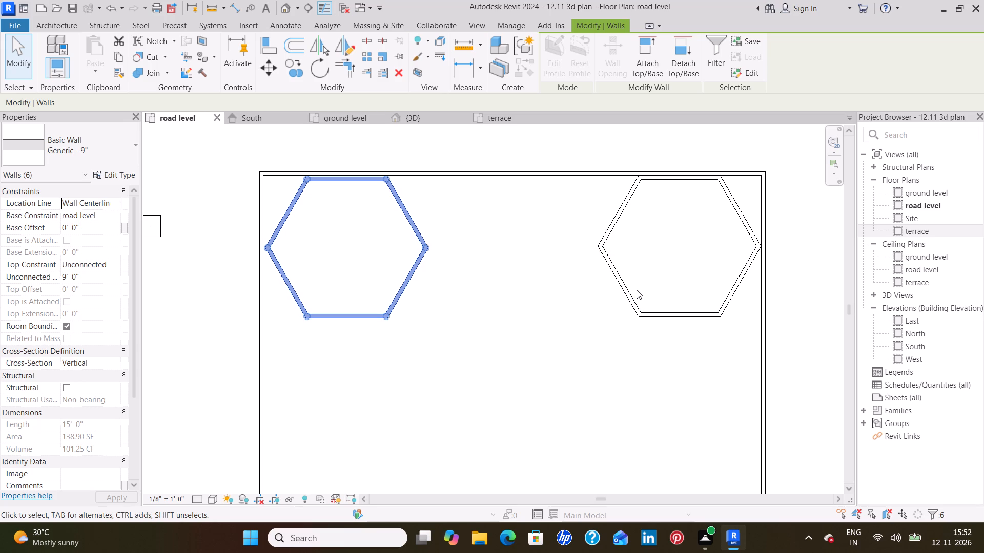
{"action": "key", "text": "Down"}
{"action": "key", "text": "Left"}
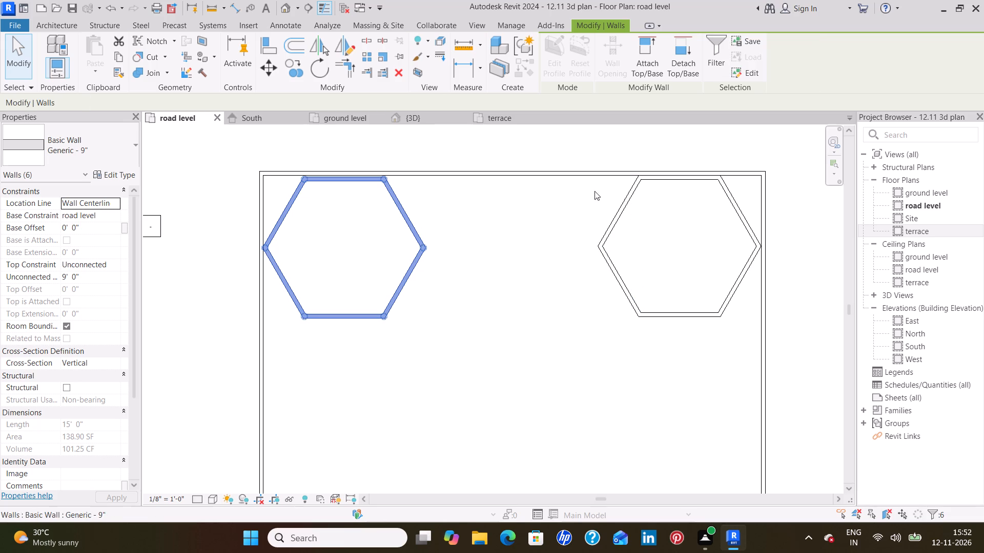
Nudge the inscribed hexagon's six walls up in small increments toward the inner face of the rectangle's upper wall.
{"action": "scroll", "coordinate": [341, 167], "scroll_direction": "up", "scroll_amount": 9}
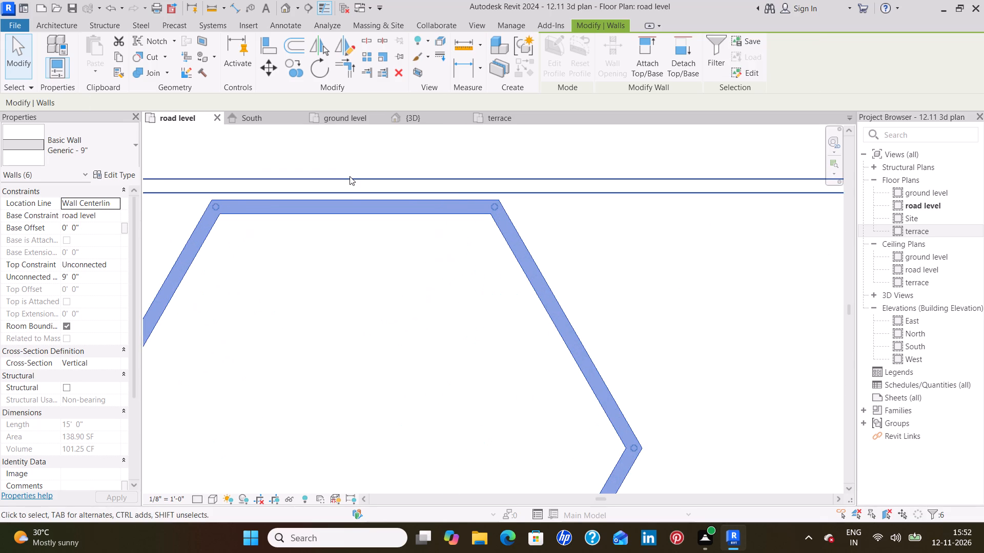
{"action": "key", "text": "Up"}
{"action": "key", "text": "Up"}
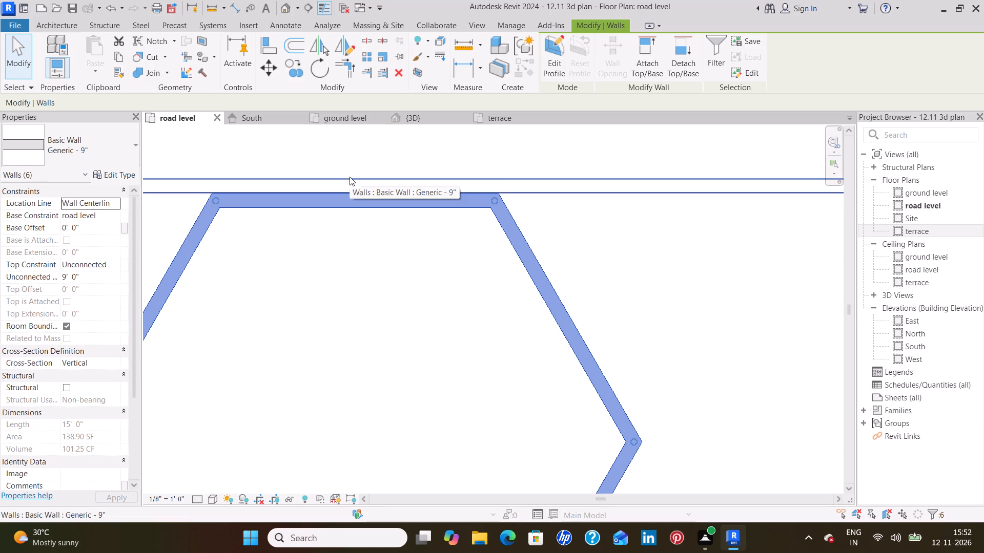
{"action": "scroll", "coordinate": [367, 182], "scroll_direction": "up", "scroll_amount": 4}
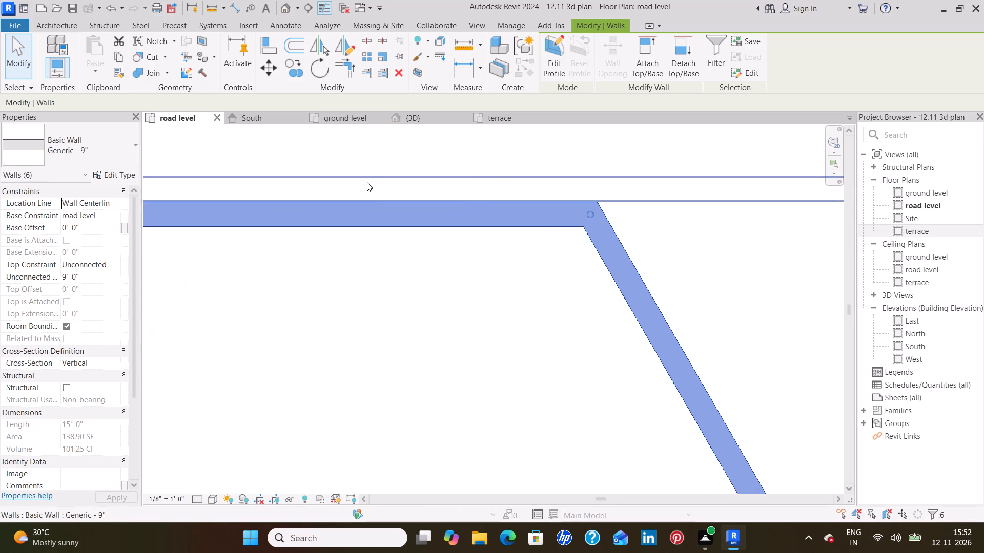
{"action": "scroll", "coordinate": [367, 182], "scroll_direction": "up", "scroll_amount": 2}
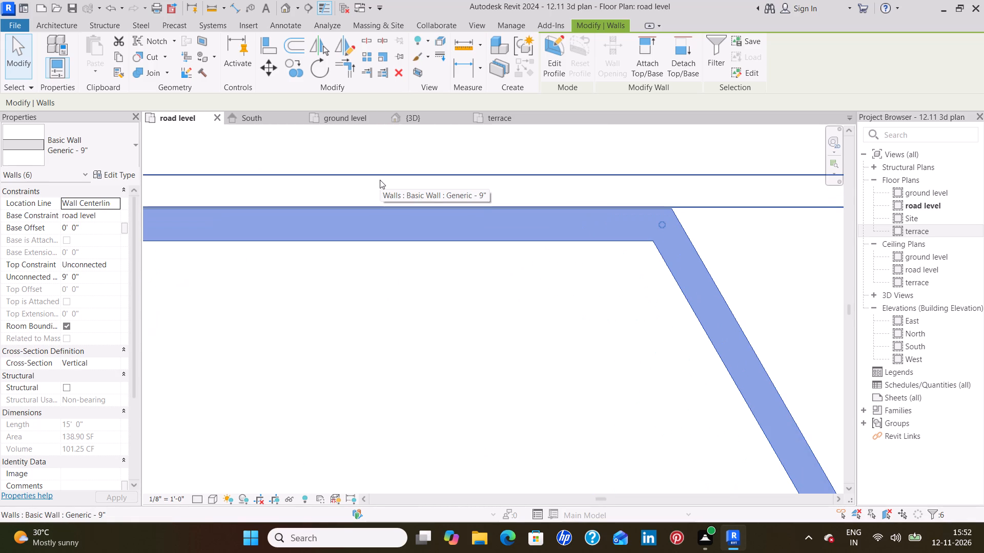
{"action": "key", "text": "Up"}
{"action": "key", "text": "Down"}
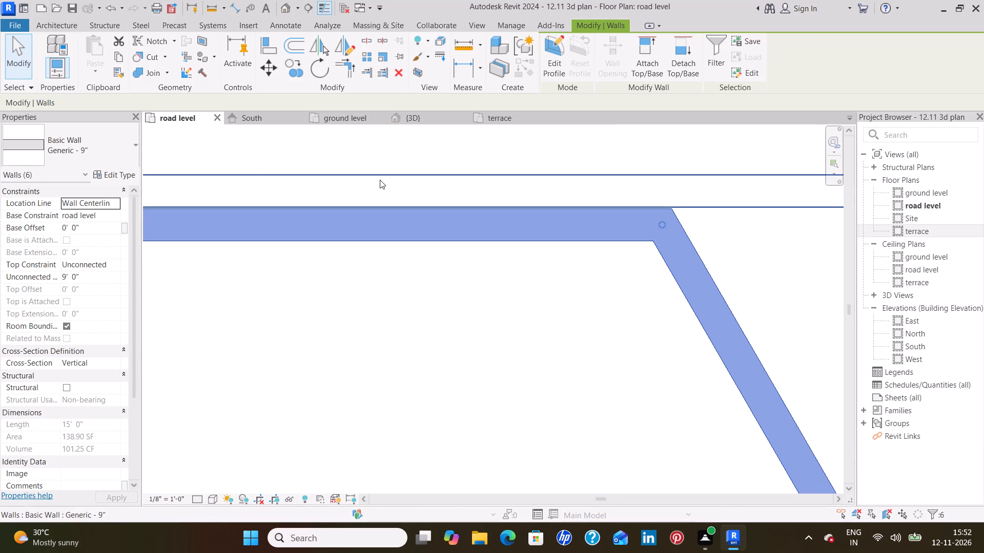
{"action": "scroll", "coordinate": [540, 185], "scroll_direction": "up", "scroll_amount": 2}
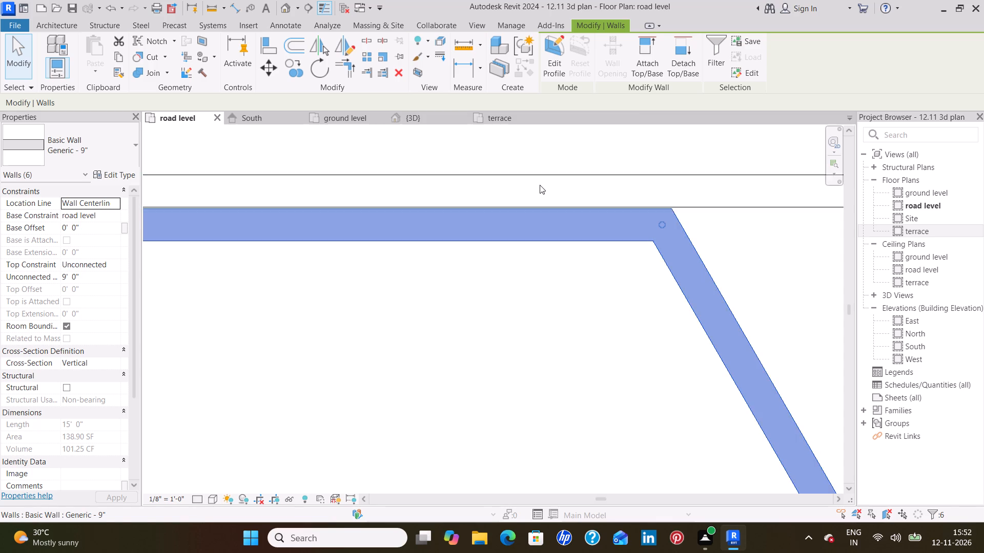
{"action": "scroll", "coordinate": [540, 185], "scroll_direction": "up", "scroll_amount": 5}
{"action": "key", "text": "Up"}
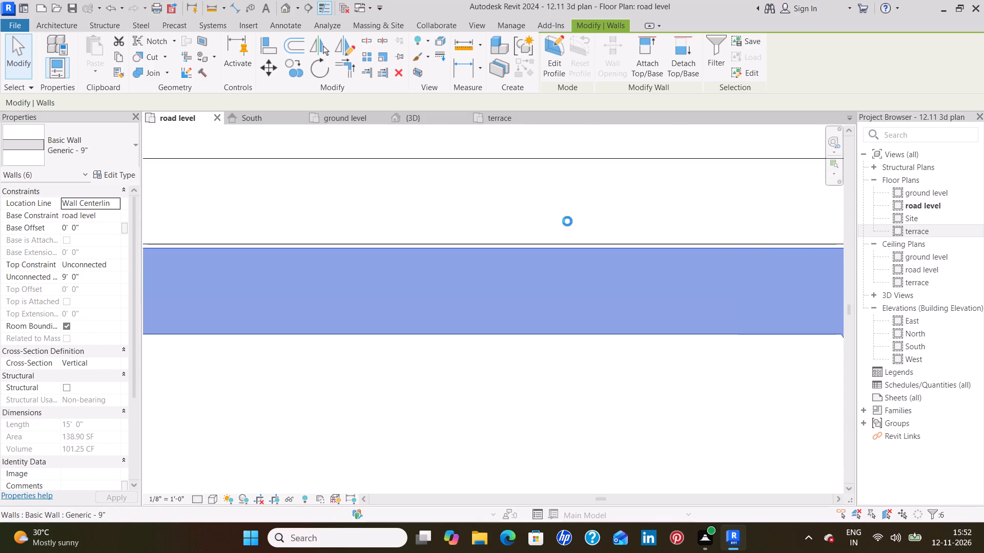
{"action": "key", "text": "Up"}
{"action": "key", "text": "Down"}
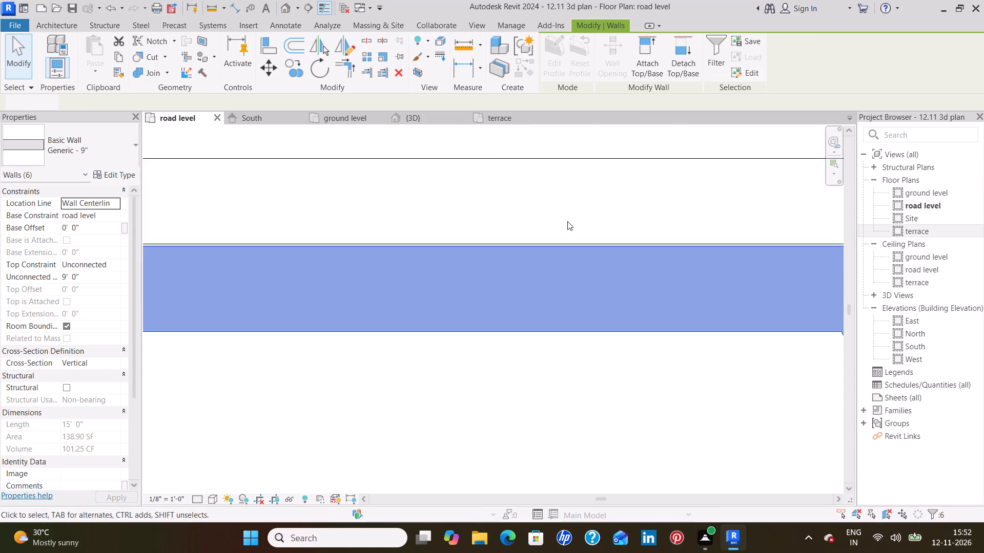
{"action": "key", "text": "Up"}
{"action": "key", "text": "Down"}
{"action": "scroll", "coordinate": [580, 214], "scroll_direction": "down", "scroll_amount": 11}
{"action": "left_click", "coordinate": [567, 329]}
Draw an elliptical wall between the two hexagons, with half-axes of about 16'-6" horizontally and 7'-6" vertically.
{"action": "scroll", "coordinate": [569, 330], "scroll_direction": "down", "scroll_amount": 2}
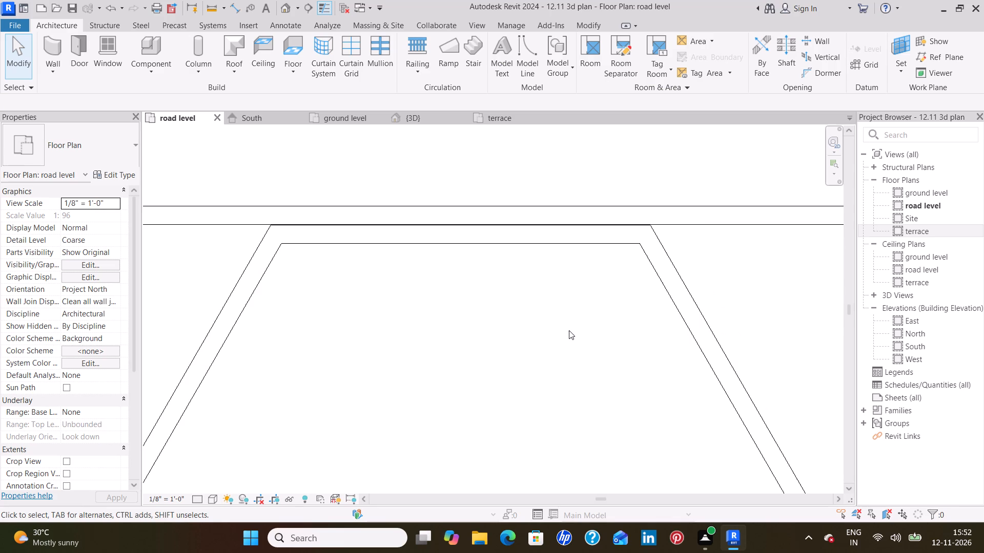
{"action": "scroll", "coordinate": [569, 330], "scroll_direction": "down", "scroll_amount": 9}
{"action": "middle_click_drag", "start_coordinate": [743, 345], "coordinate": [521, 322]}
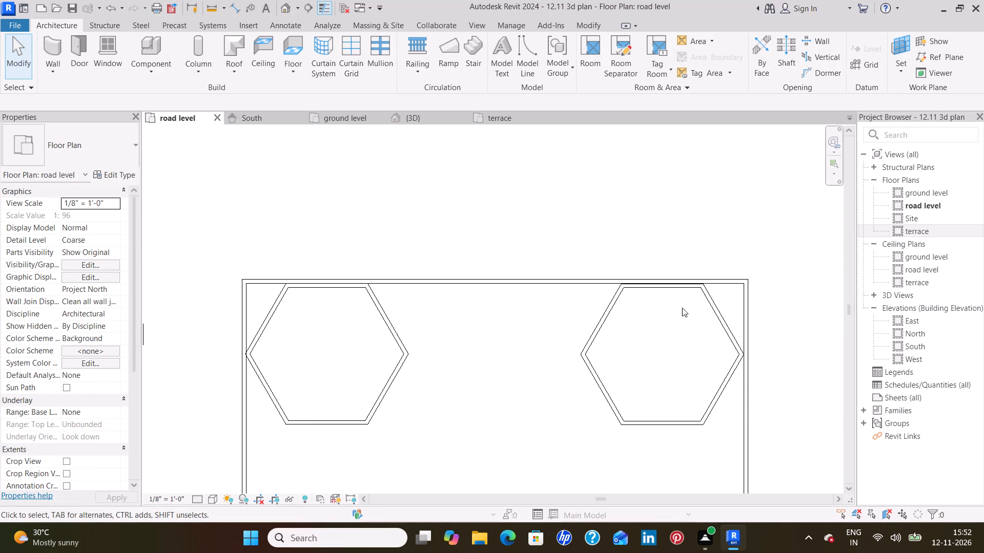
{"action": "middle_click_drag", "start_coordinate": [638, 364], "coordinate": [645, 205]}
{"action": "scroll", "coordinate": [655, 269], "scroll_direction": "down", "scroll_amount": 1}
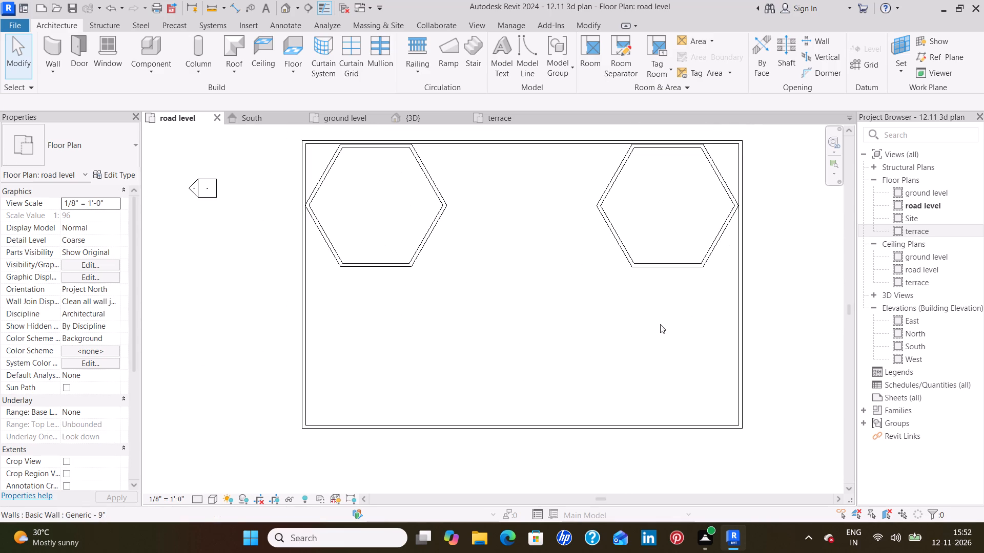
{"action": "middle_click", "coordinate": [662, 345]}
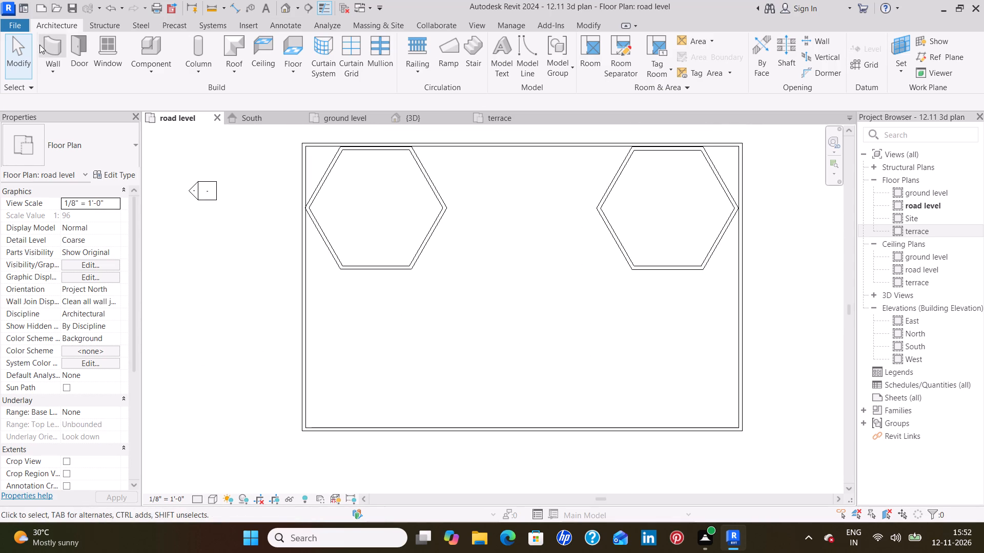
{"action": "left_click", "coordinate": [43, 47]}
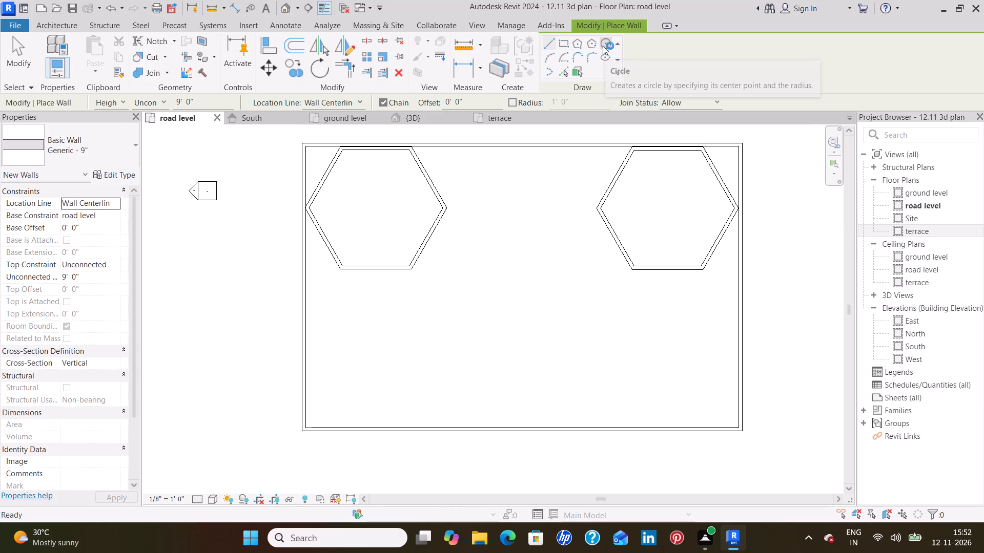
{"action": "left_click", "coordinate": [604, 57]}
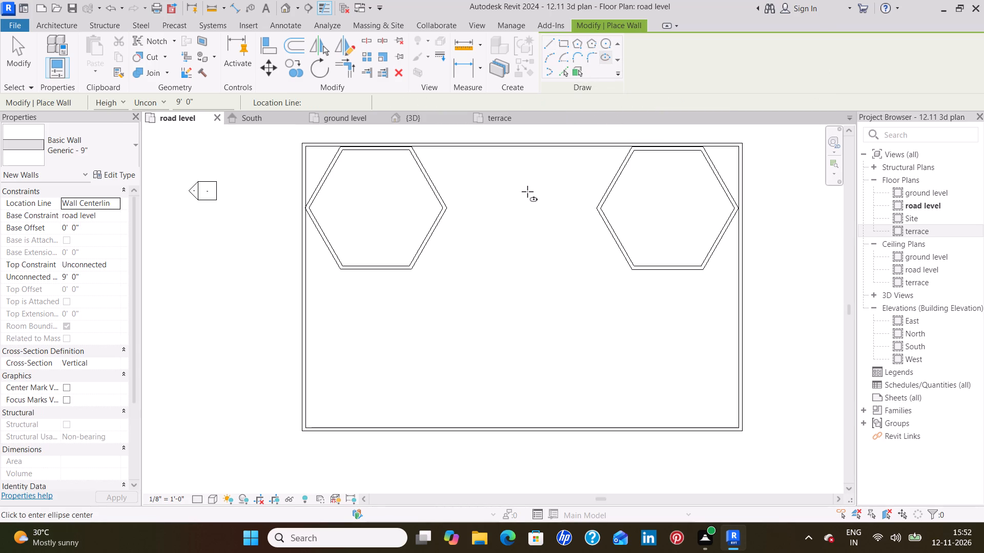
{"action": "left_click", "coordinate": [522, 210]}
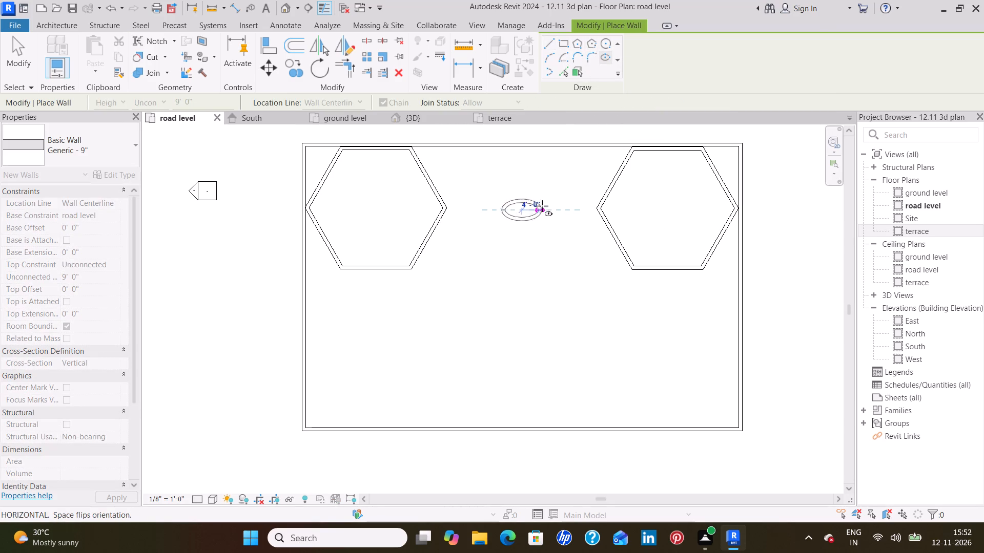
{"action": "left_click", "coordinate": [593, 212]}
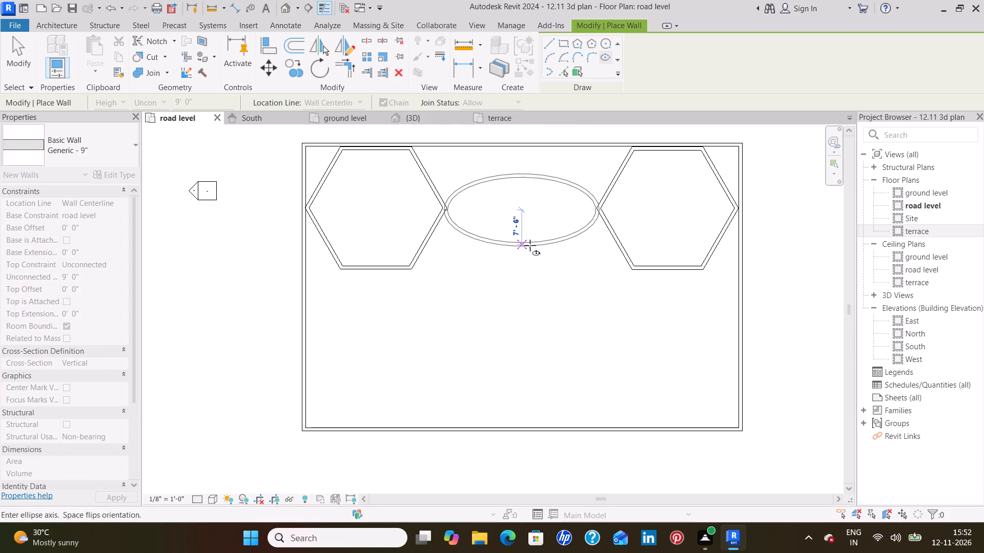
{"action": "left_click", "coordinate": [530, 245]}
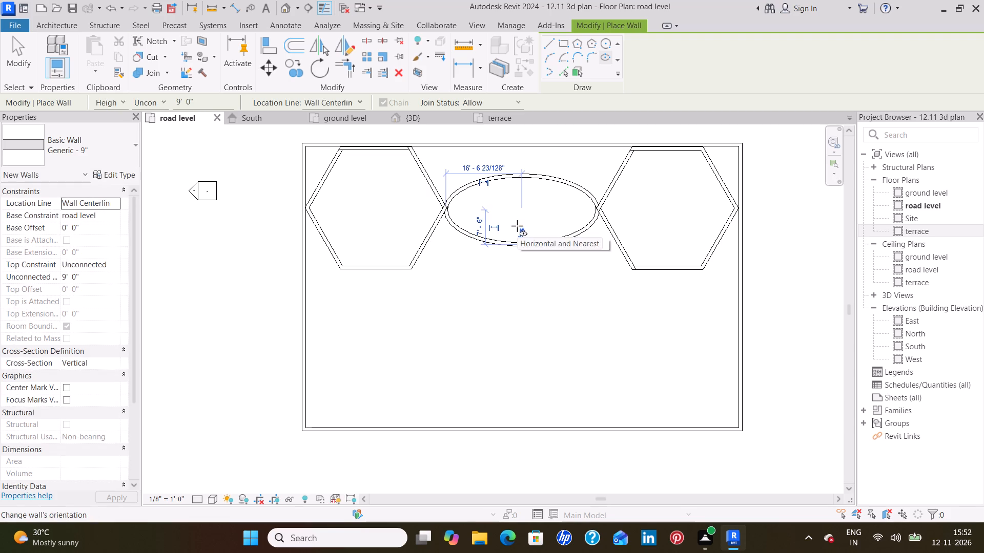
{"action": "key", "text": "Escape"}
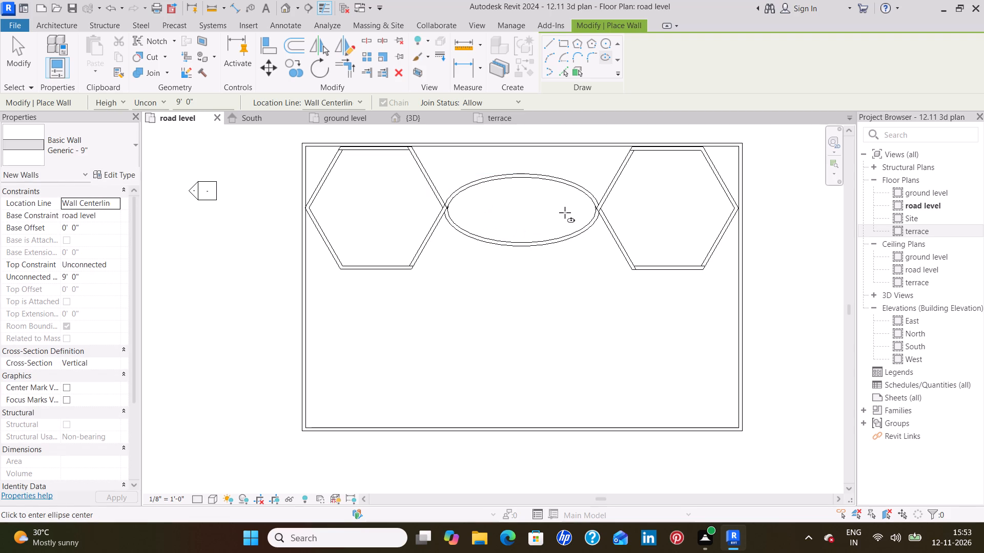
Examine where the elliptical wall meets the two hexagons in plan and 3D, and return to the road level plan.
{"action": "scroll", "coordinate": [565, 212], "scroll_direction": "up", "scroll_amount": 4}
{"action": "middle_click_drag", "start_coordinate": [554, 205], "coordinate": [558, 234]}
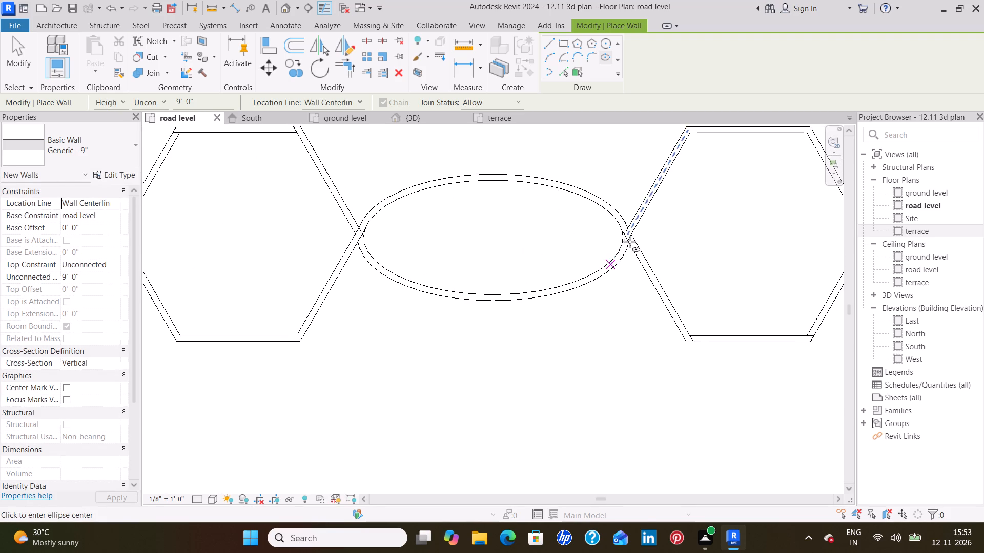
{"action": "scroll", "coordinate": [651, 231], "scroll_direction": "down", "scroll_amount": 4}
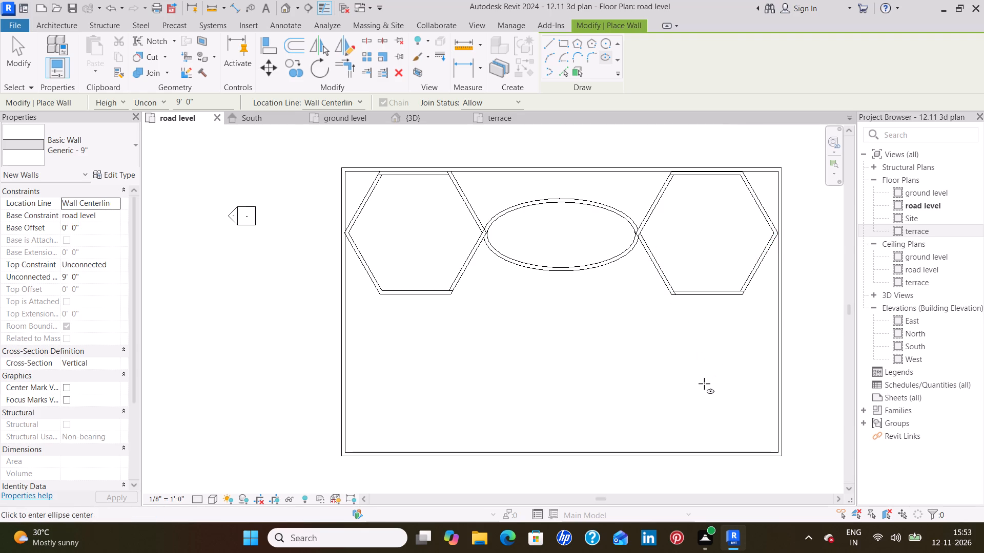
{"action": "left_click", "coordinate": [428, 119]}
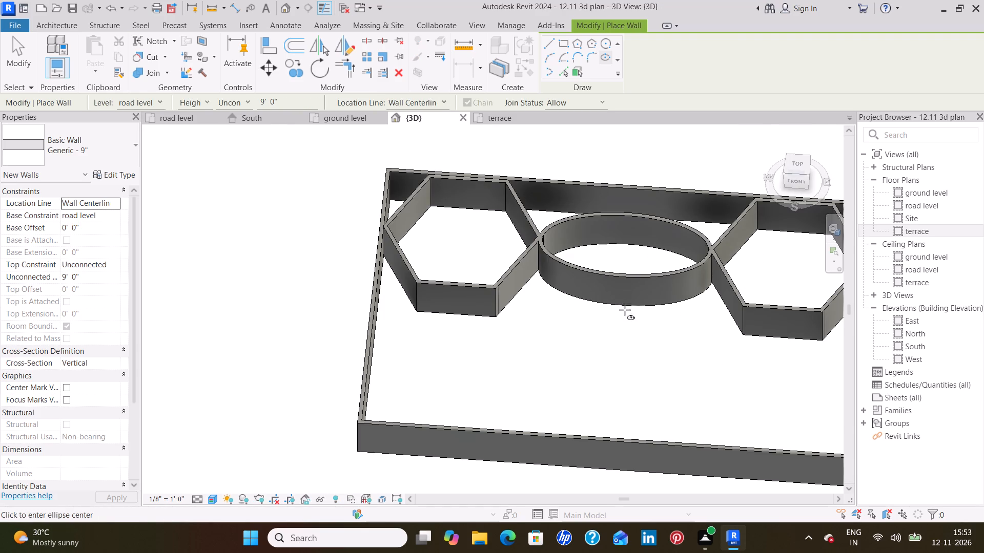
{"action": "scroll", "coordinate": [633, 322], "scroll_direction": "down", "scroll_amount": 3}
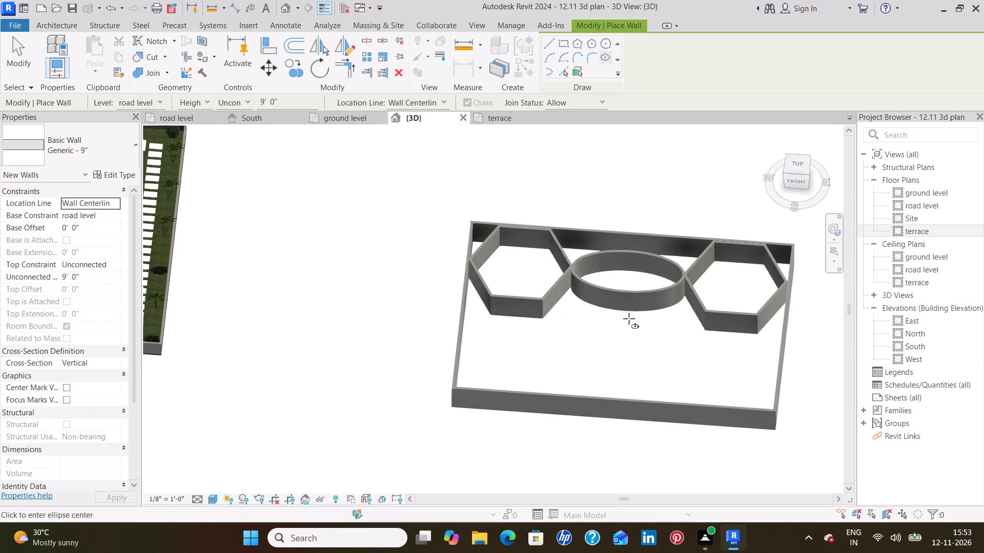
{"action": "scroll", "coordinate": [626, 318], "scroll_direction": "up", "scroll_amount": 7}
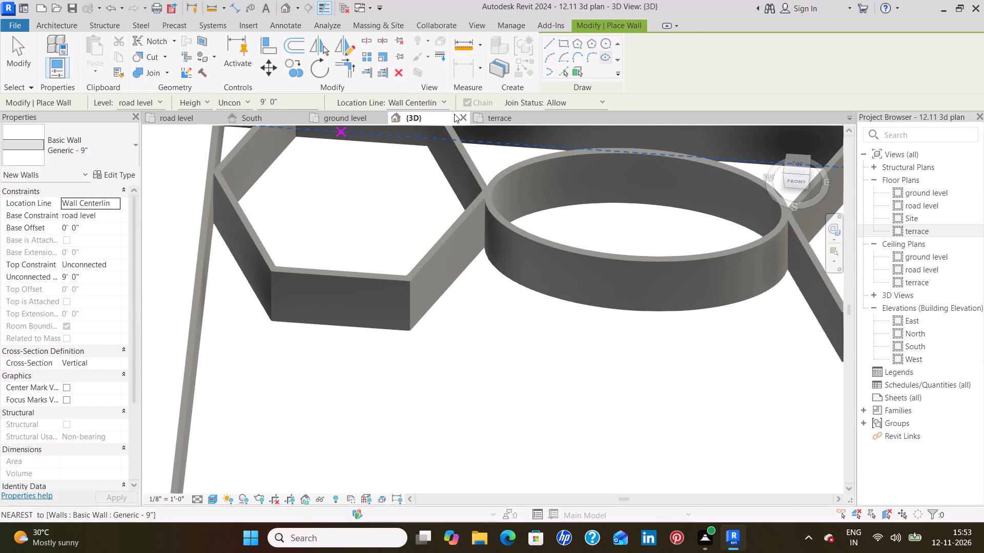
{"action": "left_click", "coordinate": [191, 122]}
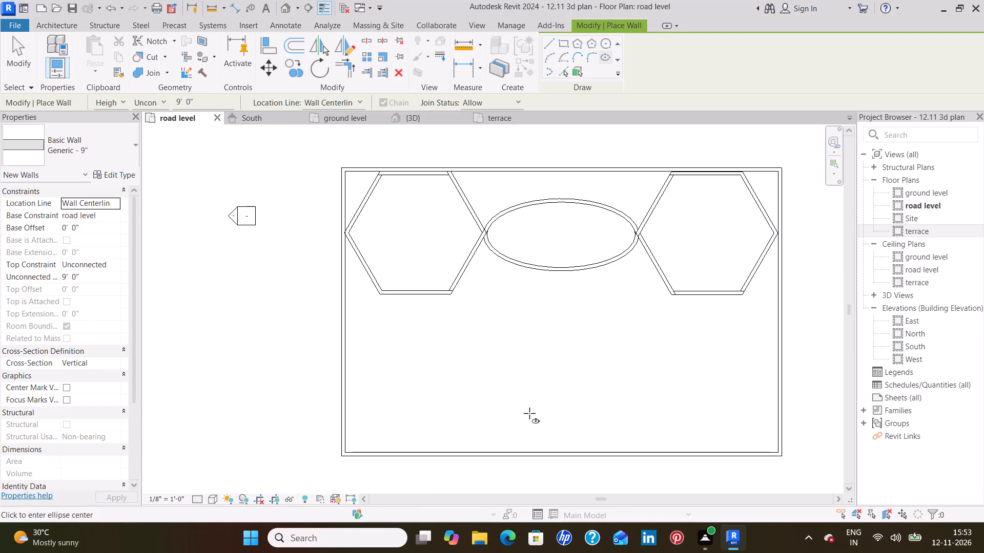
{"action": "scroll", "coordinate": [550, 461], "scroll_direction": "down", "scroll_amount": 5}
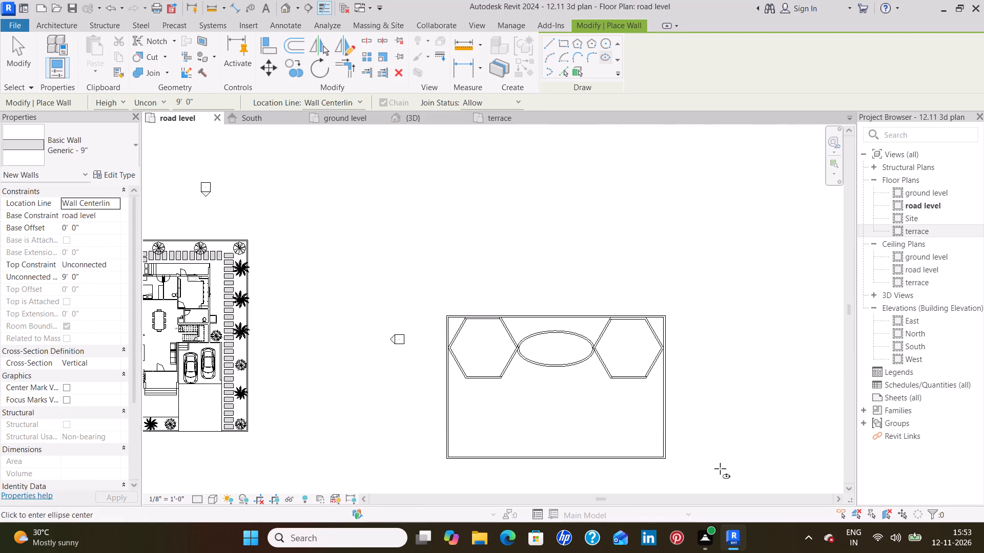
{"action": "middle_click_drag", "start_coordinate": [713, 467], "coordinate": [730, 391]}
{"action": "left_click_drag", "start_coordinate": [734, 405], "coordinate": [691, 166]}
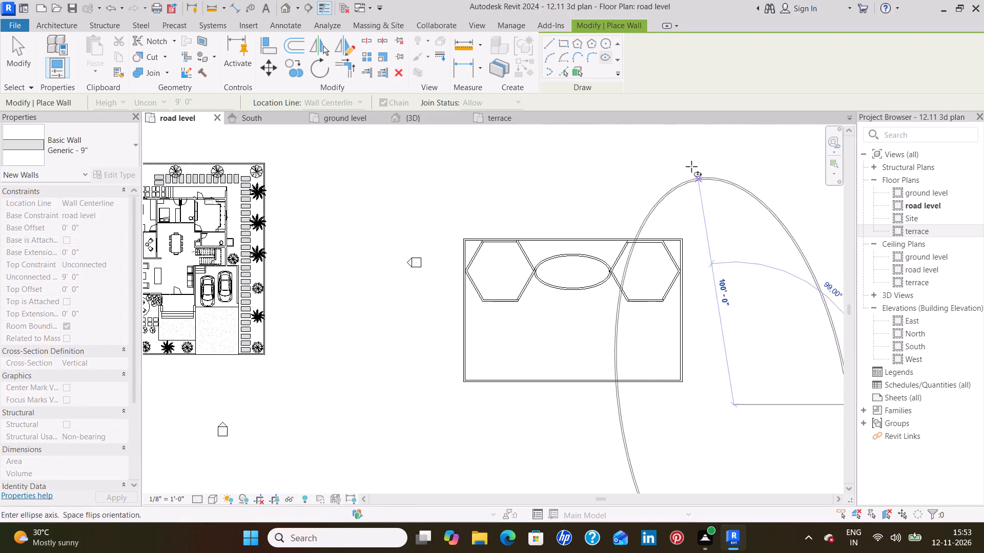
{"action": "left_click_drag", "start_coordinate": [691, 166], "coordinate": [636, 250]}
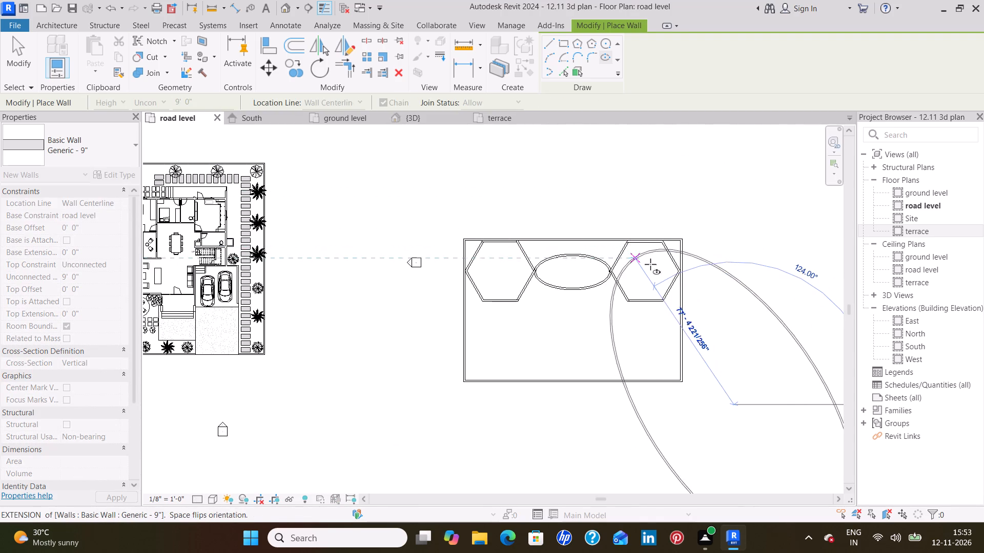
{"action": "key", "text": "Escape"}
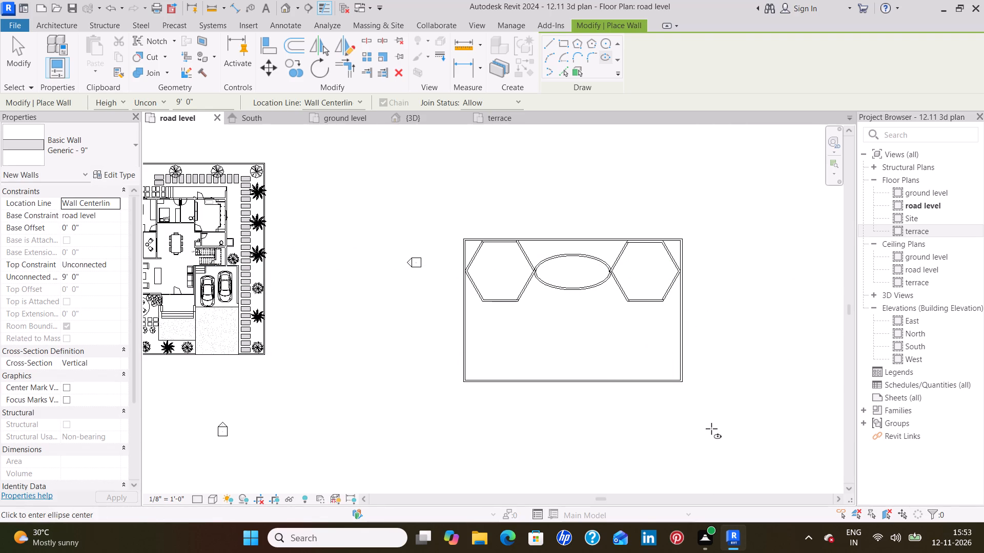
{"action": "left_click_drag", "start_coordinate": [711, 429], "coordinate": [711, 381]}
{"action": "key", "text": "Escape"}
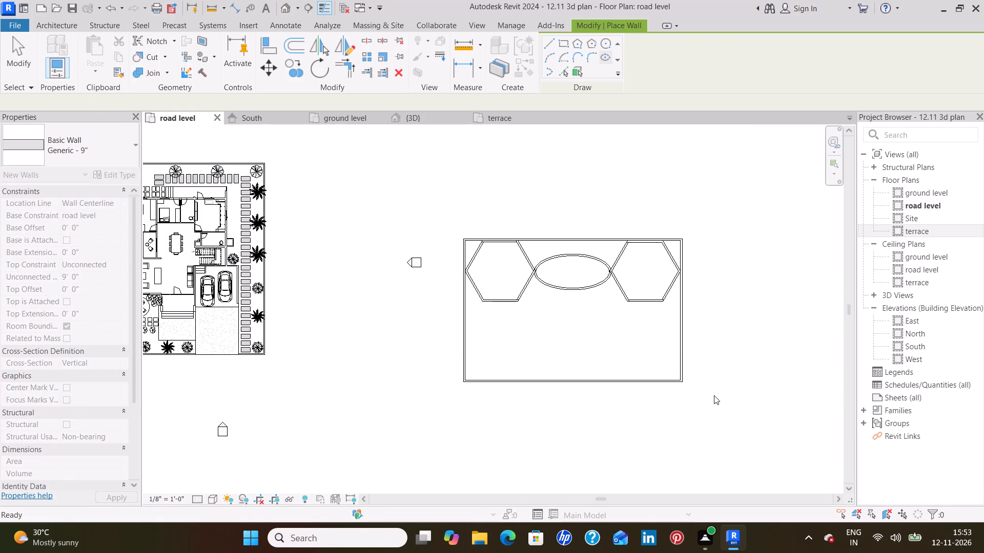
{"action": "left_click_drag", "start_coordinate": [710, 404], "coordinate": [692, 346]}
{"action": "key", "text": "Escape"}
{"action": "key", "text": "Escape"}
Delete all the sample walls east of the house: the rectangle, both hexagons and the ellipse.
{"action": "left_click_drag", "start_coordinate": [716, 393], "coordinate": [447, 212]}
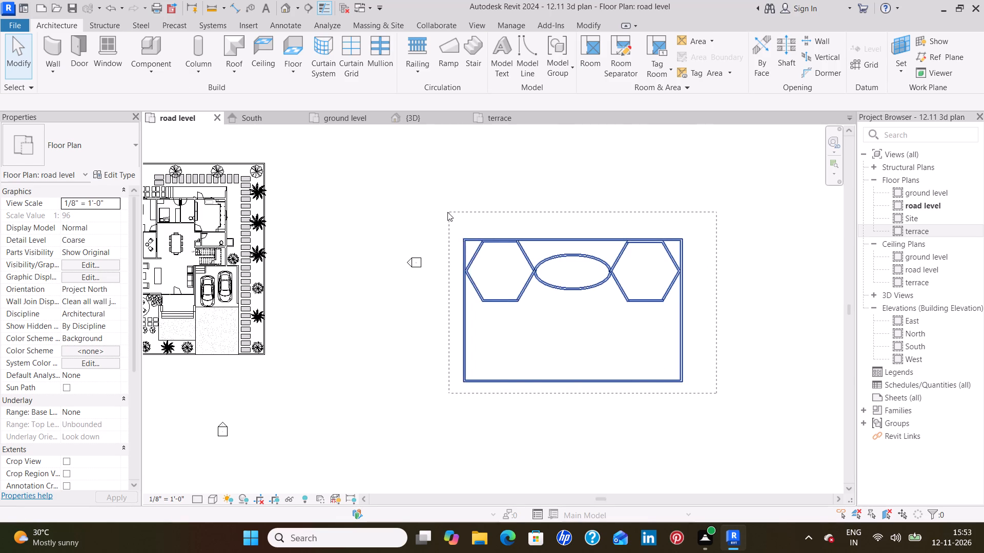
{"action": "left_click_drag", "start_coordinate": [447, 212], "coordinate": [444, 212]}
{"action": "key", "text": "Delete"}
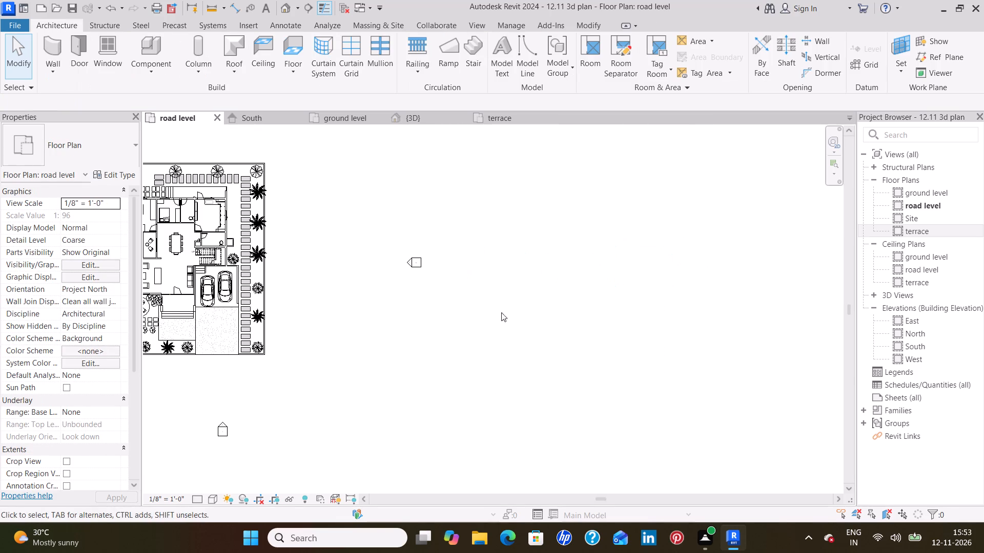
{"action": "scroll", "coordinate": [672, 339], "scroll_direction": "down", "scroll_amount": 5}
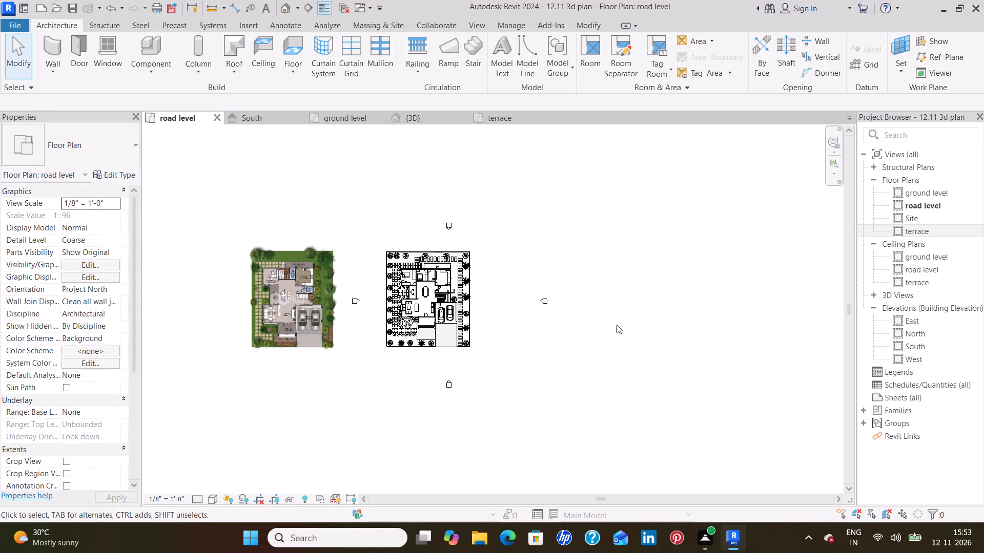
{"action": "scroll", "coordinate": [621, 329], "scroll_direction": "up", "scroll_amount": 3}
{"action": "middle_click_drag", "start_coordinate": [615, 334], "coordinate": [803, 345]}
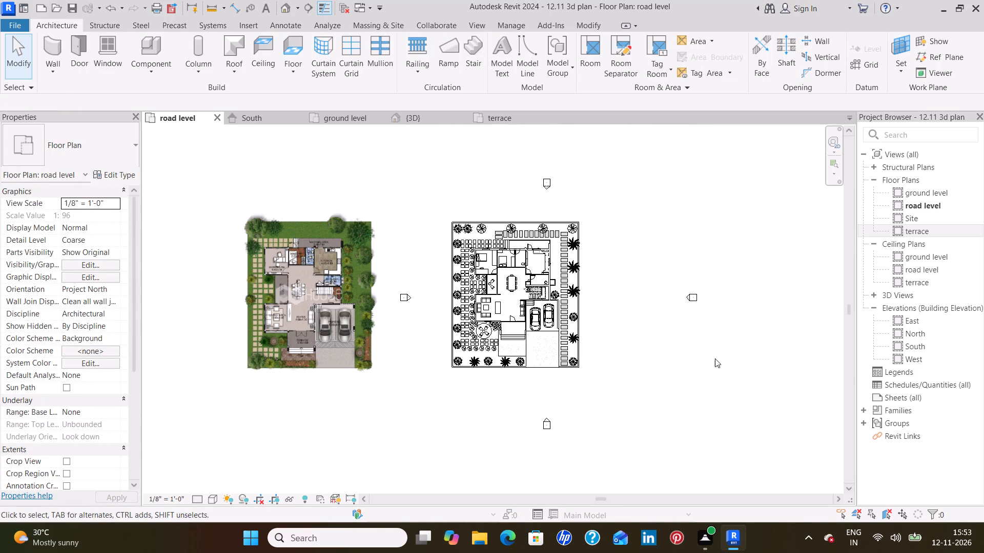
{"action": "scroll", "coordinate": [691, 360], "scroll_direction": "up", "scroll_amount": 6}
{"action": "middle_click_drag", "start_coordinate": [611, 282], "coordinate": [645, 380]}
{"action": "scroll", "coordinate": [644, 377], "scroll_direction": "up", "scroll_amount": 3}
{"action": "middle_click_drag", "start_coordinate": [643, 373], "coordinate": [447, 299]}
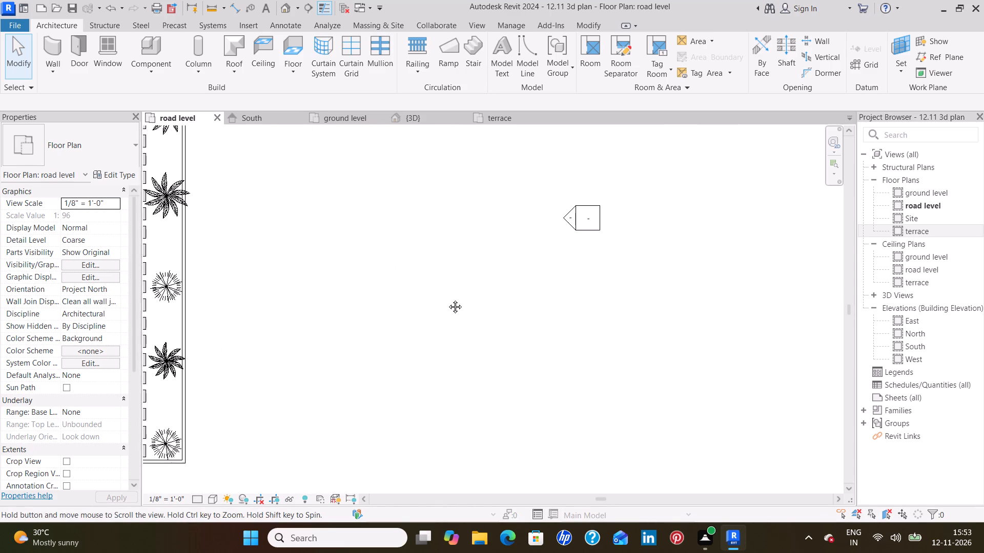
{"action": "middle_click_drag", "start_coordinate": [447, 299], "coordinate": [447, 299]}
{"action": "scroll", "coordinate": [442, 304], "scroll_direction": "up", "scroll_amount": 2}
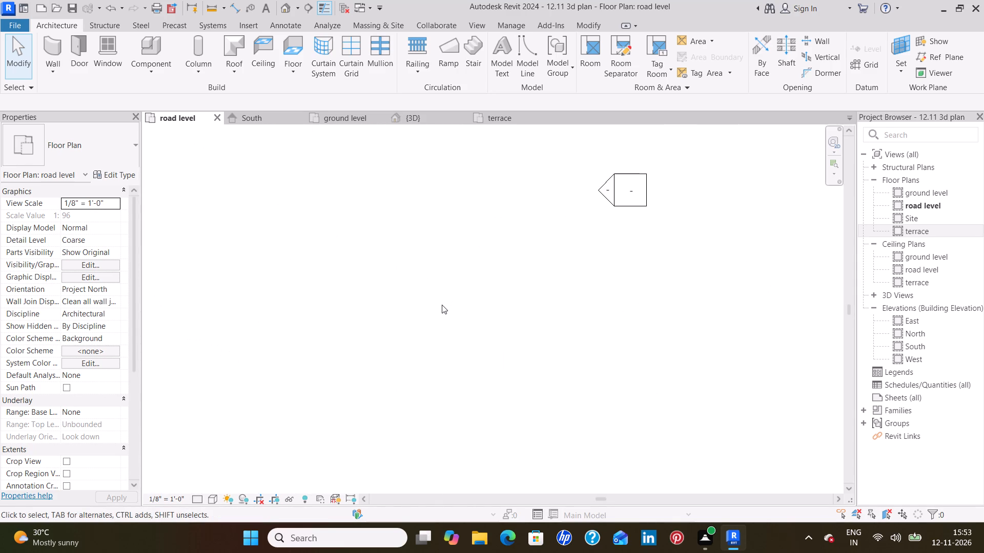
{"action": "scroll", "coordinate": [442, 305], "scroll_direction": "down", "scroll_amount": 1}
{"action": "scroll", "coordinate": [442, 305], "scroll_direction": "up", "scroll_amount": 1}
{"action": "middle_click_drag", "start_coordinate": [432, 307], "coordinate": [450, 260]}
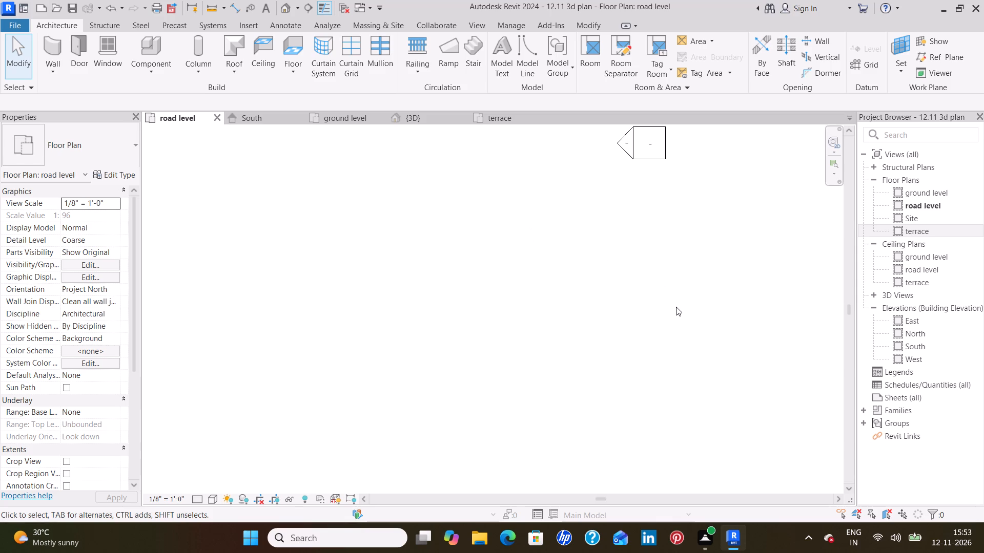
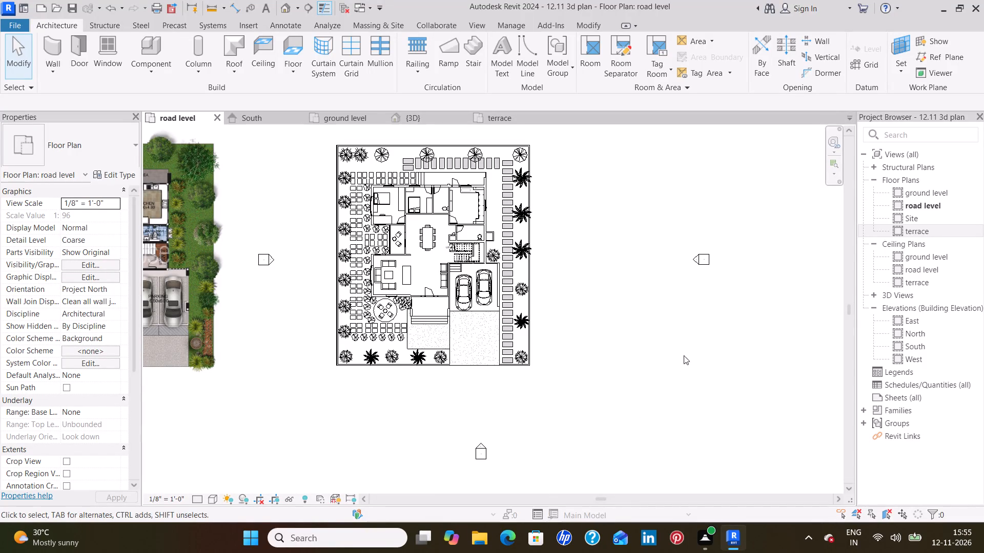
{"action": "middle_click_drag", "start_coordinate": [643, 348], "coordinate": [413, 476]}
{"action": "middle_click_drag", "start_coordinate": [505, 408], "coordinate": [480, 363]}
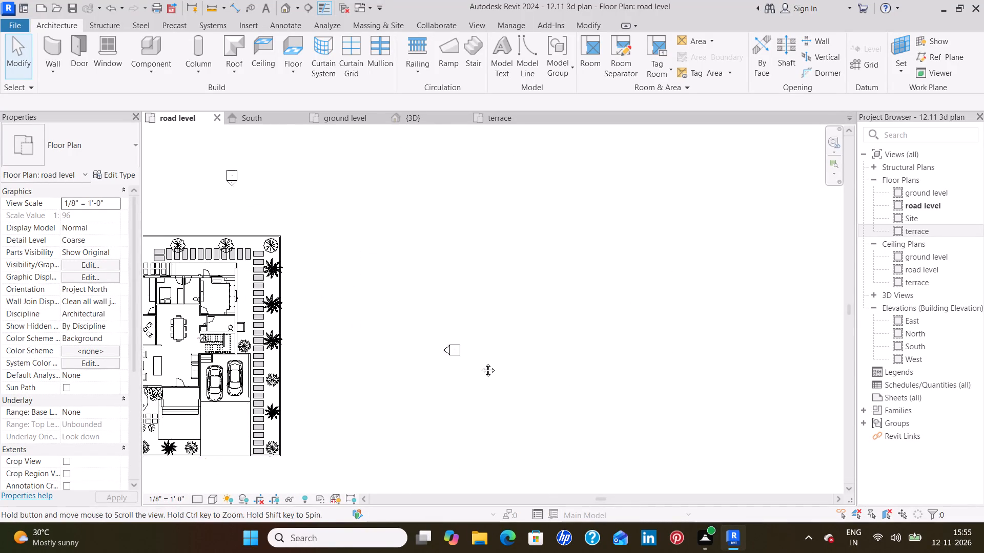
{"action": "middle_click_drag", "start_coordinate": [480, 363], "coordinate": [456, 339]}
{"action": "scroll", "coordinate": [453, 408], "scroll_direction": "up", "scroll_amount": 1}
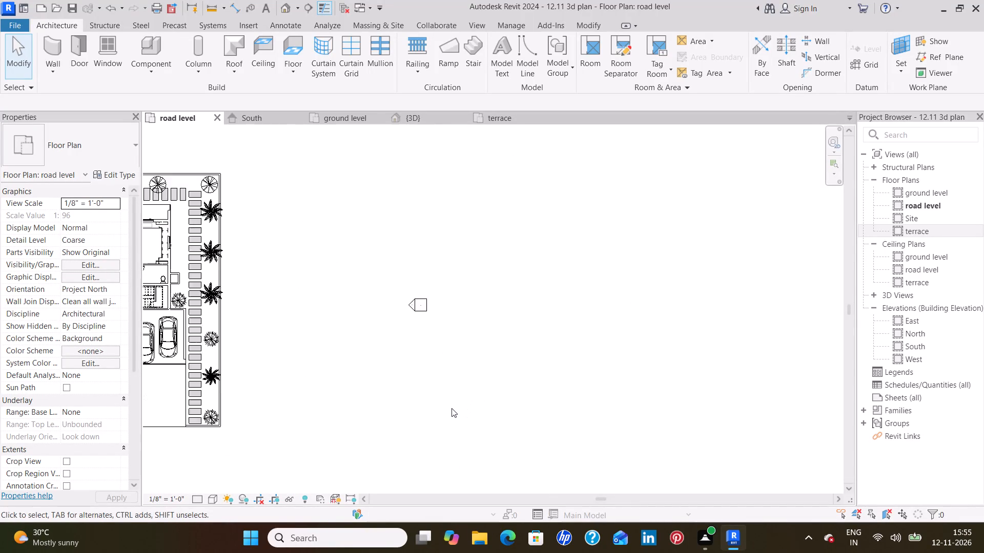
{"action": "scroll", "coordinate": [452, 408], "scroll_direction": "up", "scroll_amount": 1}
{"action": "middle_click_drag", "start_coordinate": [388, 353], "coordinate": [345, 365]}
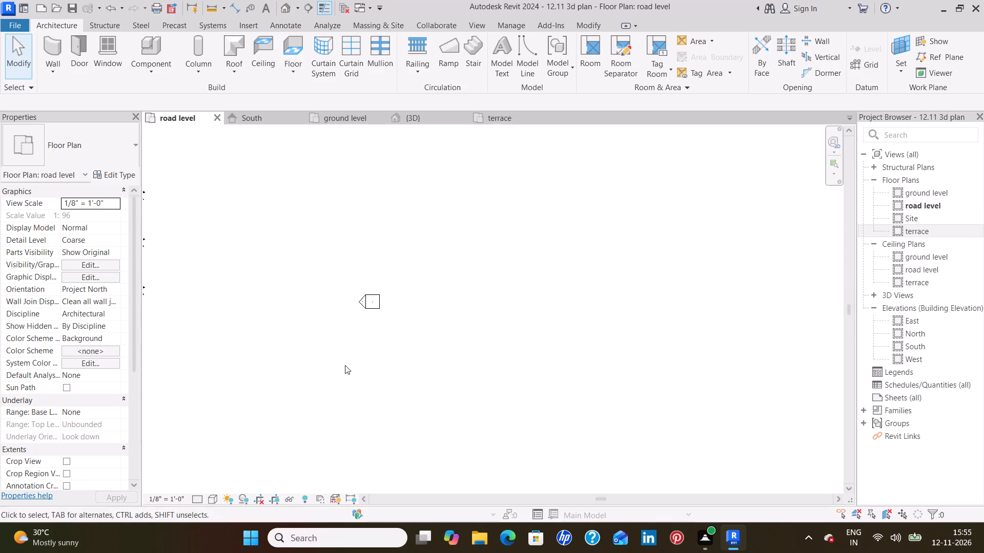
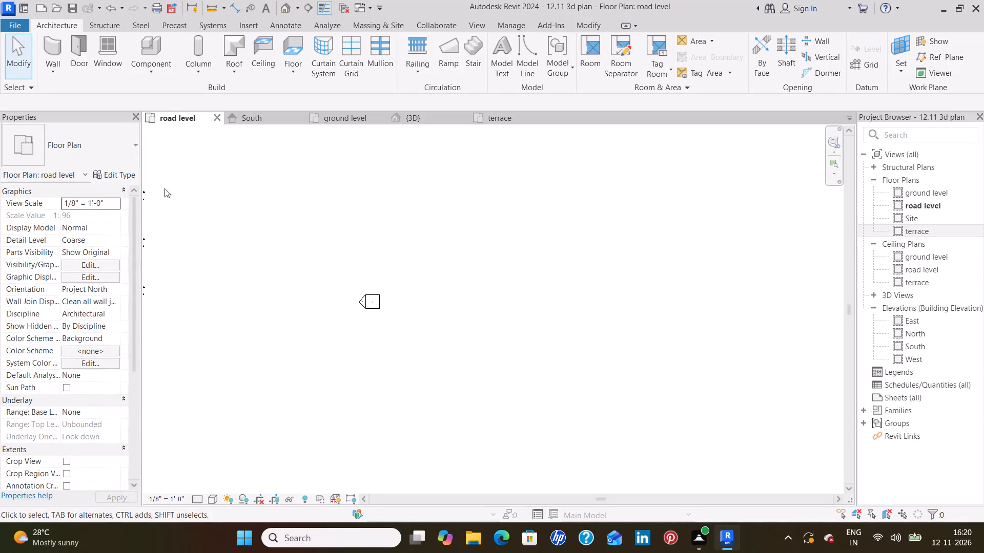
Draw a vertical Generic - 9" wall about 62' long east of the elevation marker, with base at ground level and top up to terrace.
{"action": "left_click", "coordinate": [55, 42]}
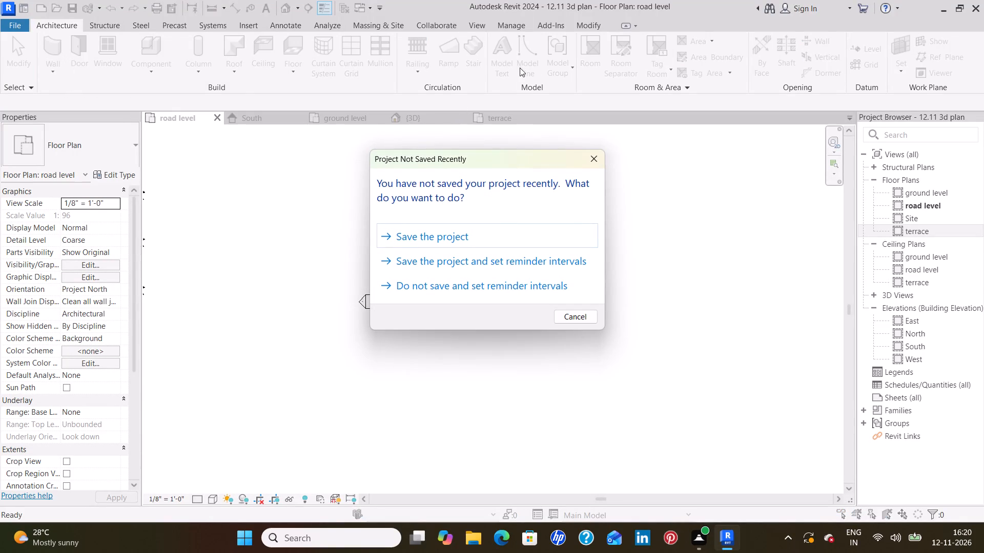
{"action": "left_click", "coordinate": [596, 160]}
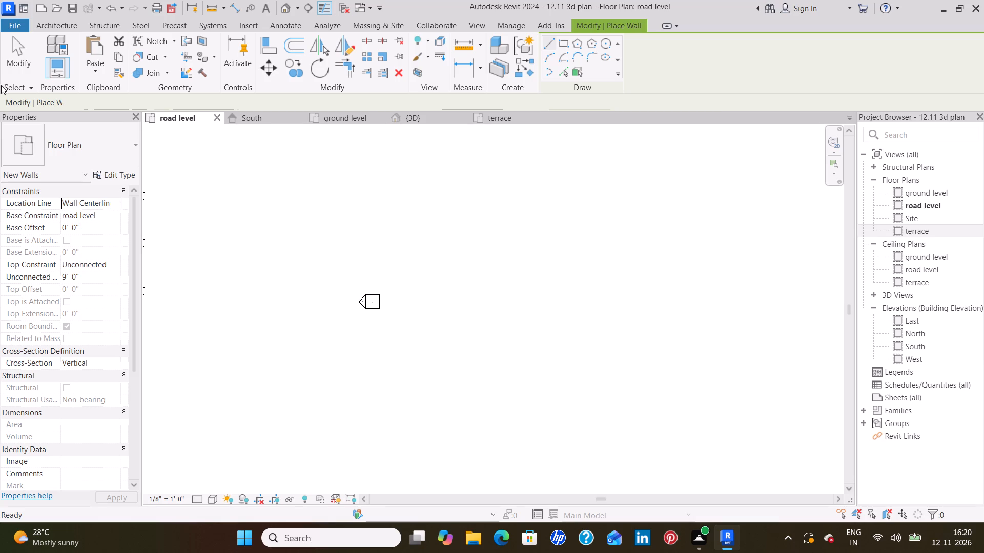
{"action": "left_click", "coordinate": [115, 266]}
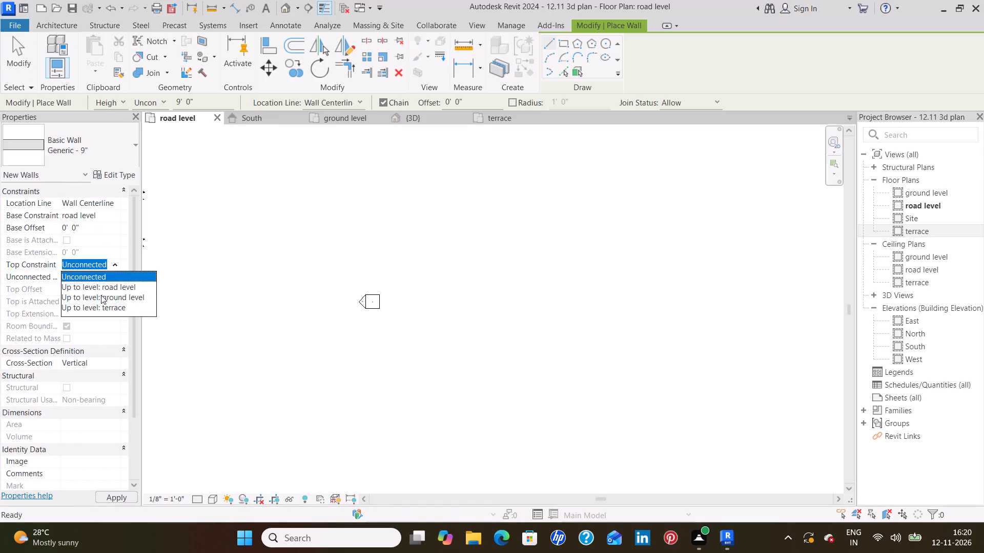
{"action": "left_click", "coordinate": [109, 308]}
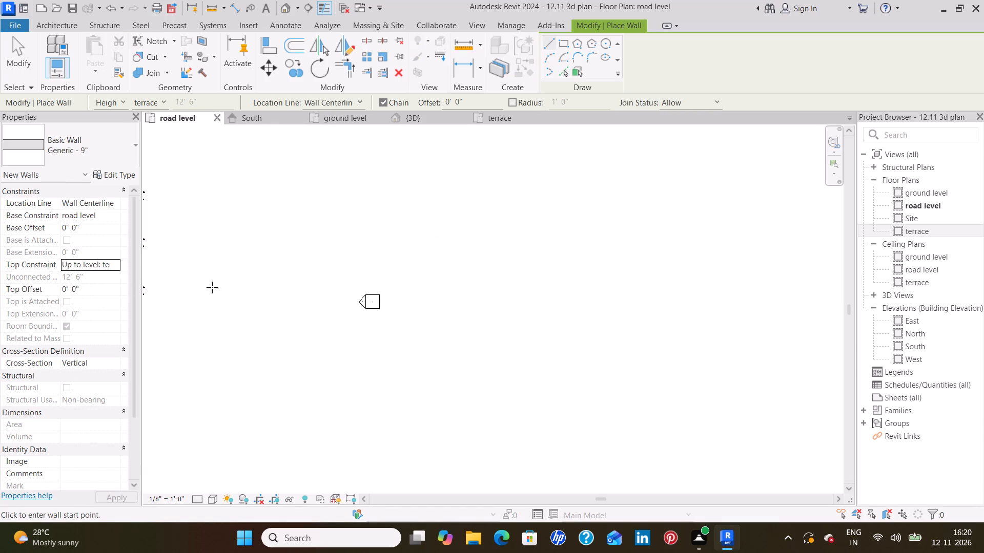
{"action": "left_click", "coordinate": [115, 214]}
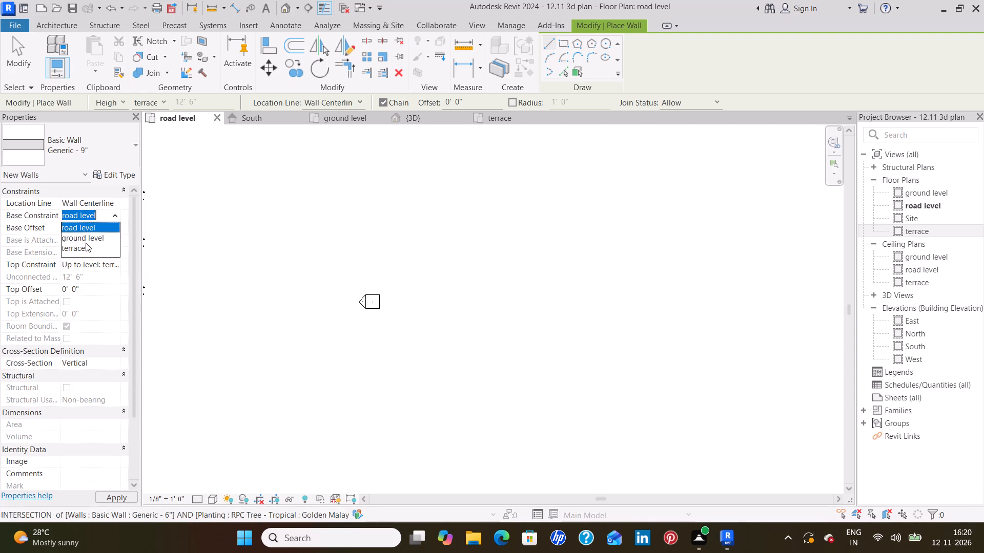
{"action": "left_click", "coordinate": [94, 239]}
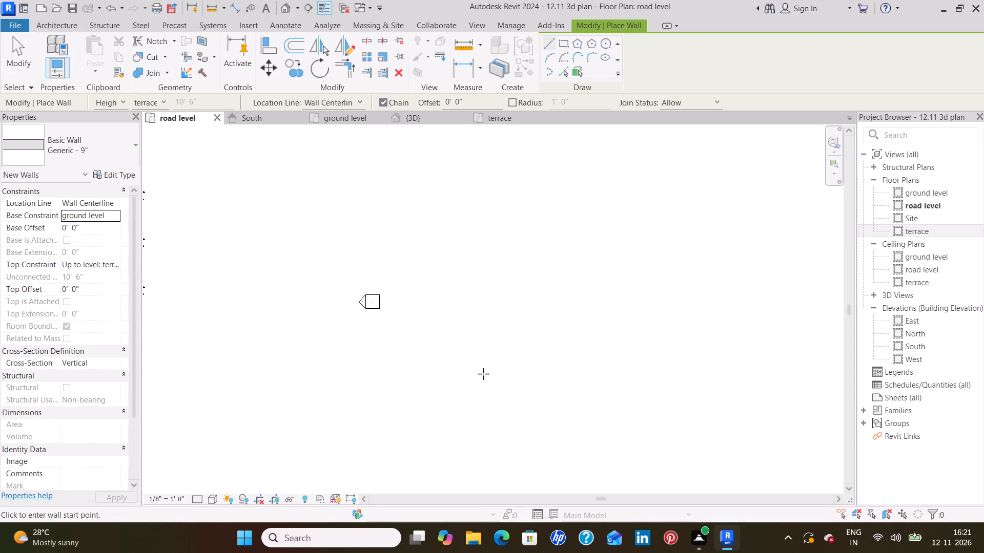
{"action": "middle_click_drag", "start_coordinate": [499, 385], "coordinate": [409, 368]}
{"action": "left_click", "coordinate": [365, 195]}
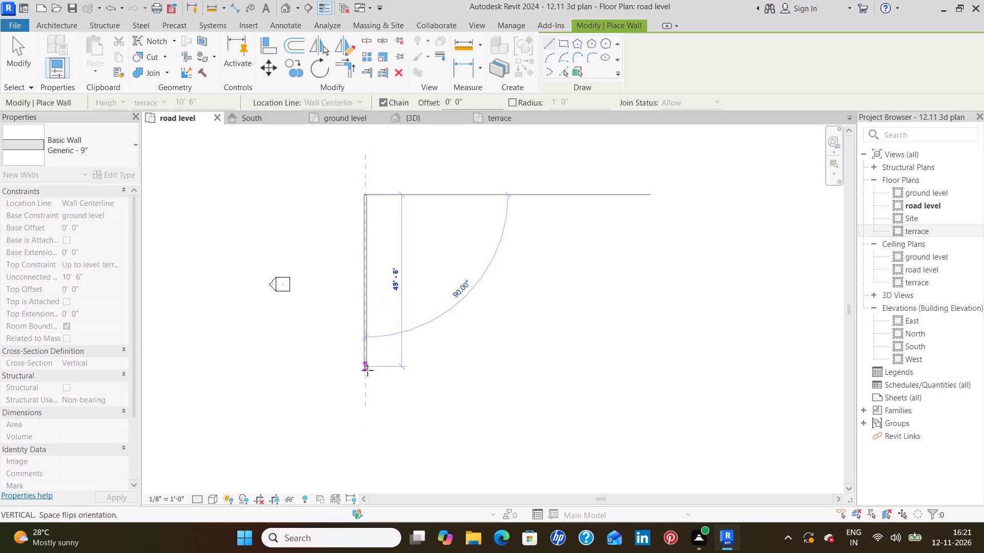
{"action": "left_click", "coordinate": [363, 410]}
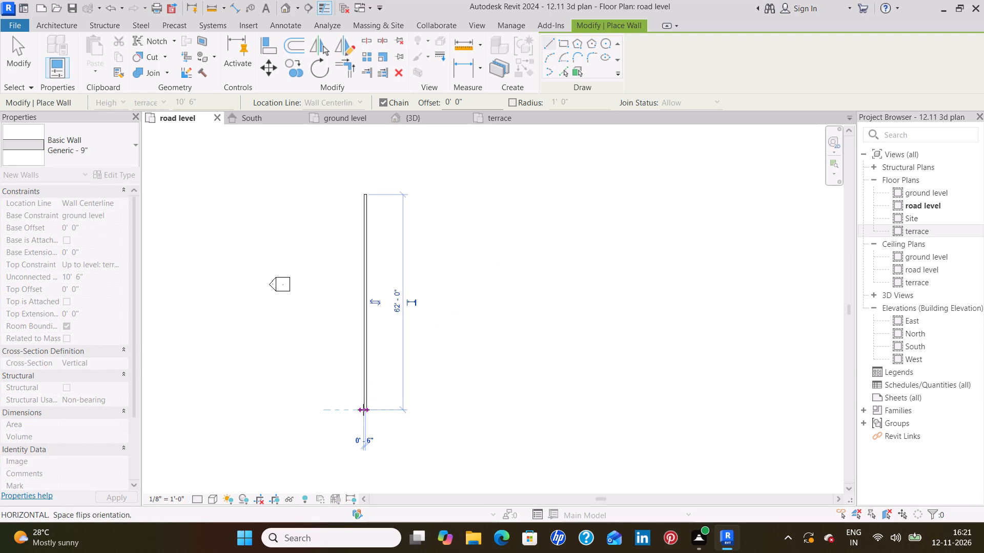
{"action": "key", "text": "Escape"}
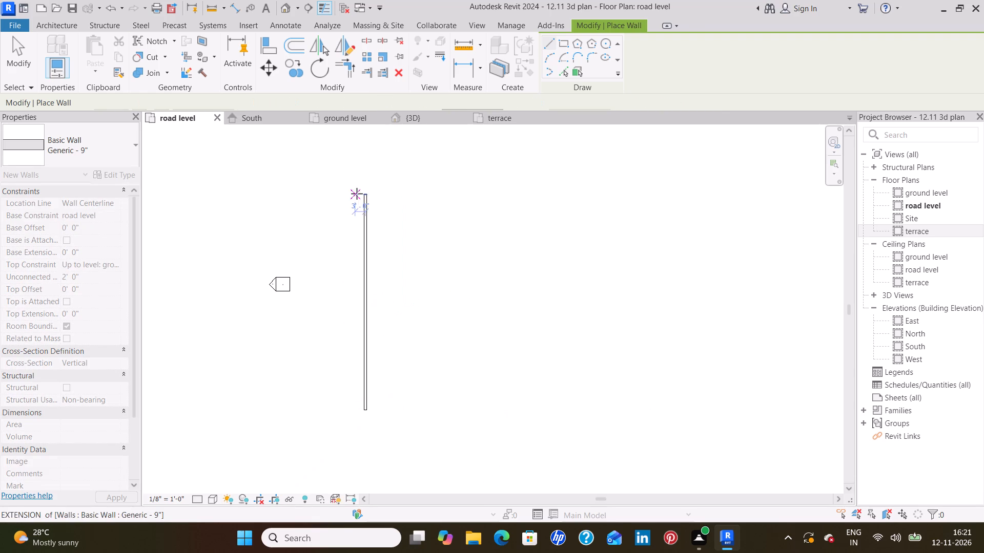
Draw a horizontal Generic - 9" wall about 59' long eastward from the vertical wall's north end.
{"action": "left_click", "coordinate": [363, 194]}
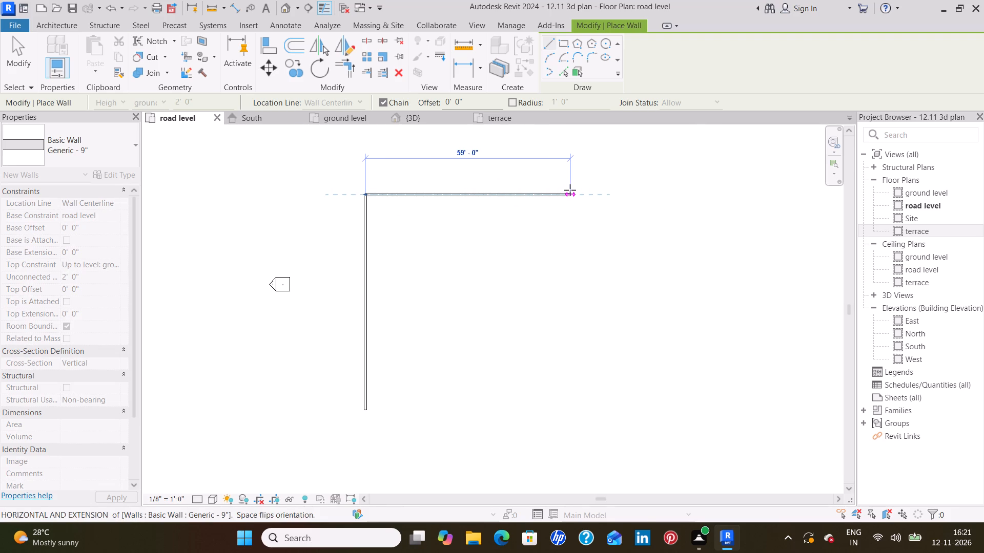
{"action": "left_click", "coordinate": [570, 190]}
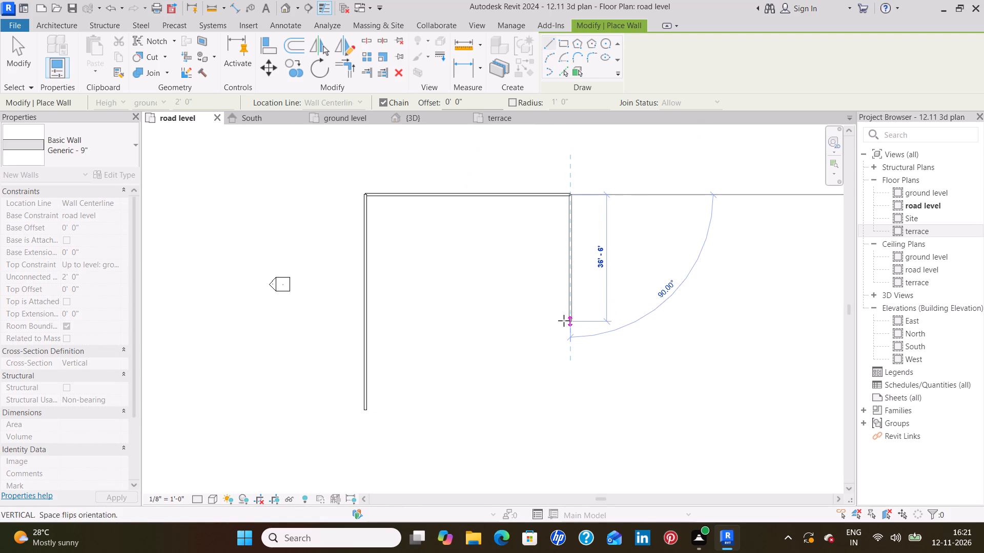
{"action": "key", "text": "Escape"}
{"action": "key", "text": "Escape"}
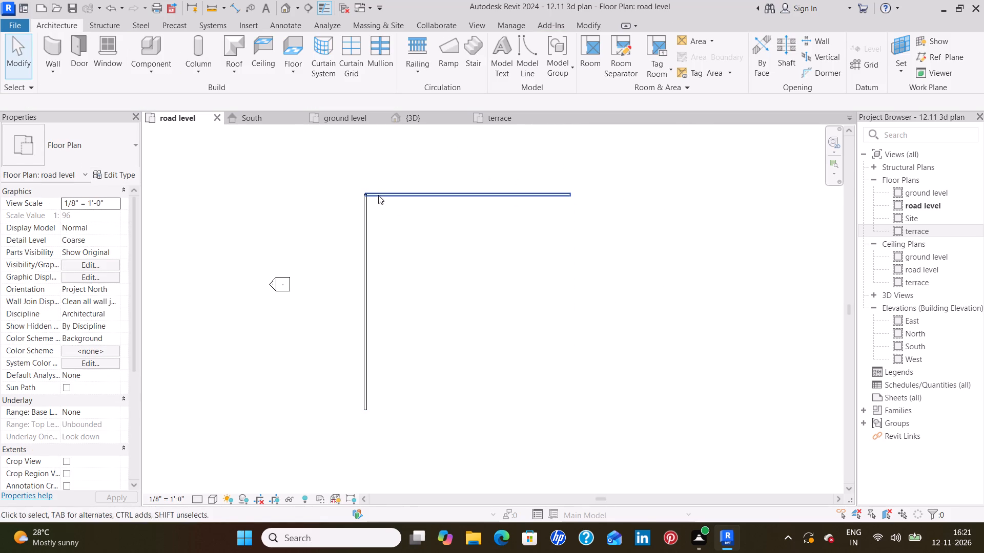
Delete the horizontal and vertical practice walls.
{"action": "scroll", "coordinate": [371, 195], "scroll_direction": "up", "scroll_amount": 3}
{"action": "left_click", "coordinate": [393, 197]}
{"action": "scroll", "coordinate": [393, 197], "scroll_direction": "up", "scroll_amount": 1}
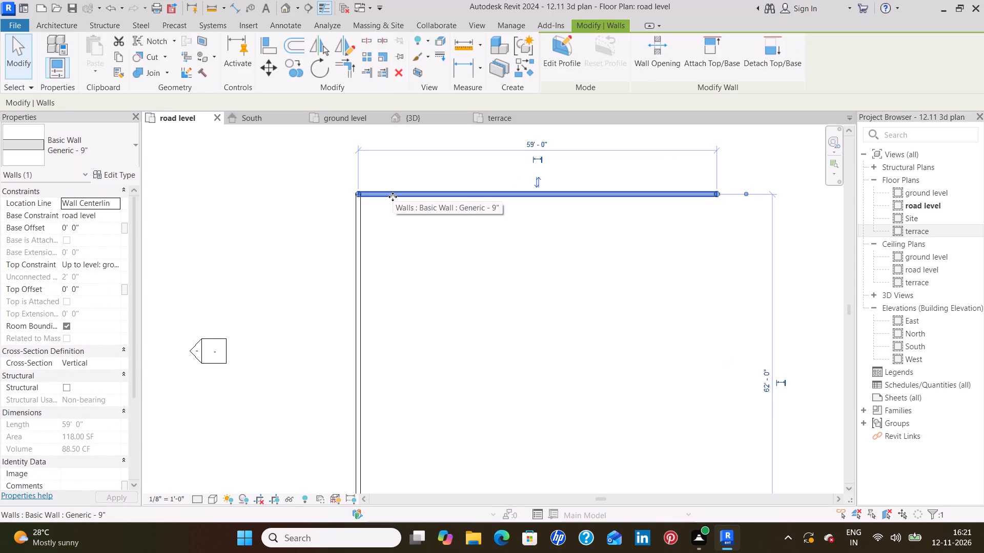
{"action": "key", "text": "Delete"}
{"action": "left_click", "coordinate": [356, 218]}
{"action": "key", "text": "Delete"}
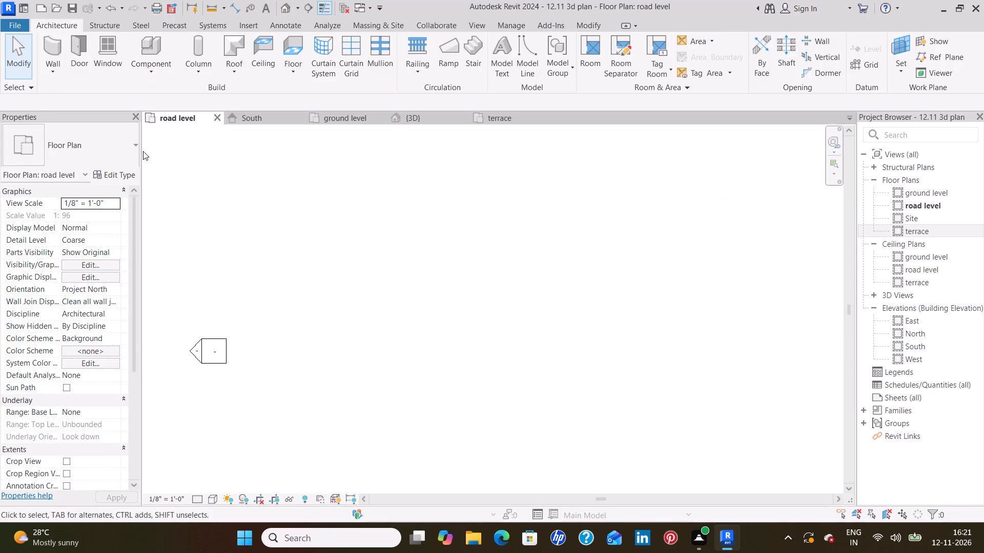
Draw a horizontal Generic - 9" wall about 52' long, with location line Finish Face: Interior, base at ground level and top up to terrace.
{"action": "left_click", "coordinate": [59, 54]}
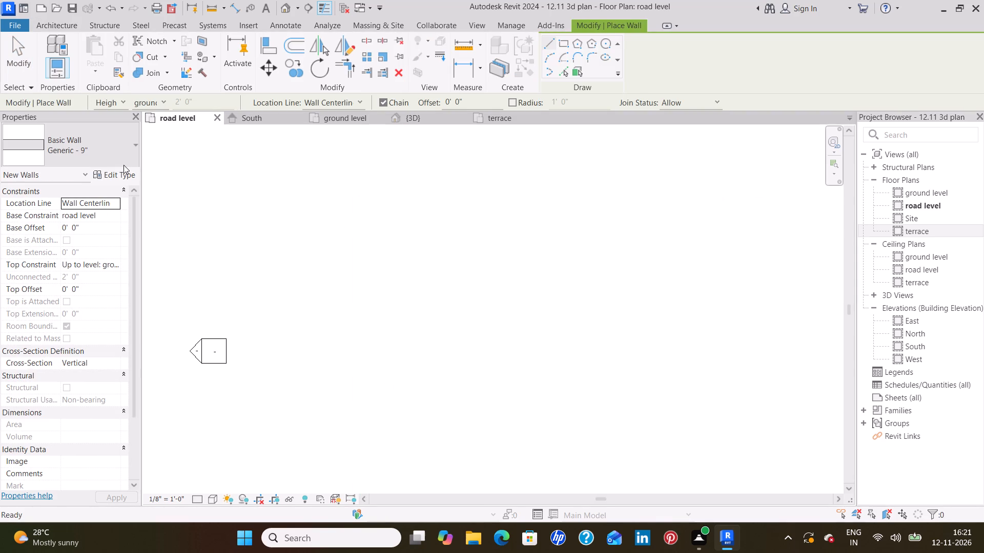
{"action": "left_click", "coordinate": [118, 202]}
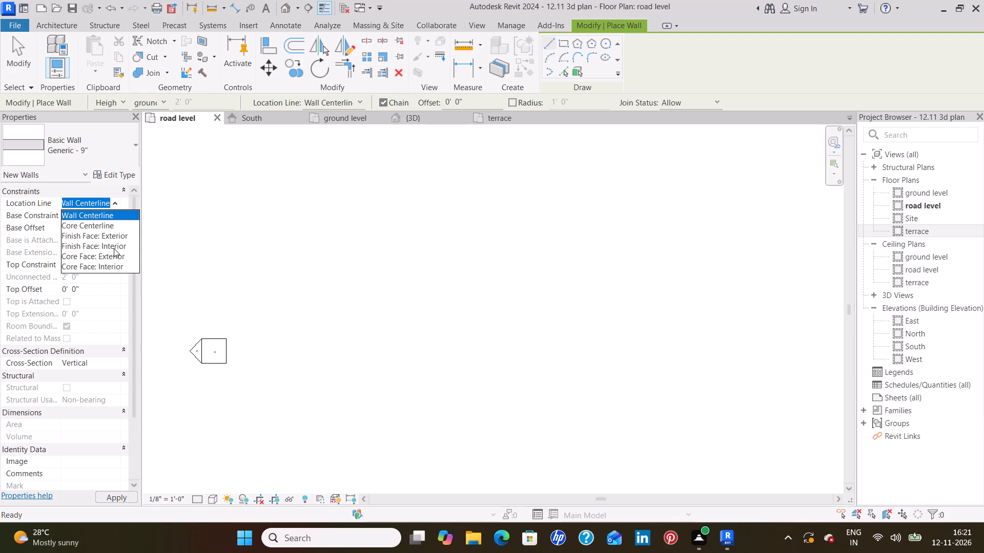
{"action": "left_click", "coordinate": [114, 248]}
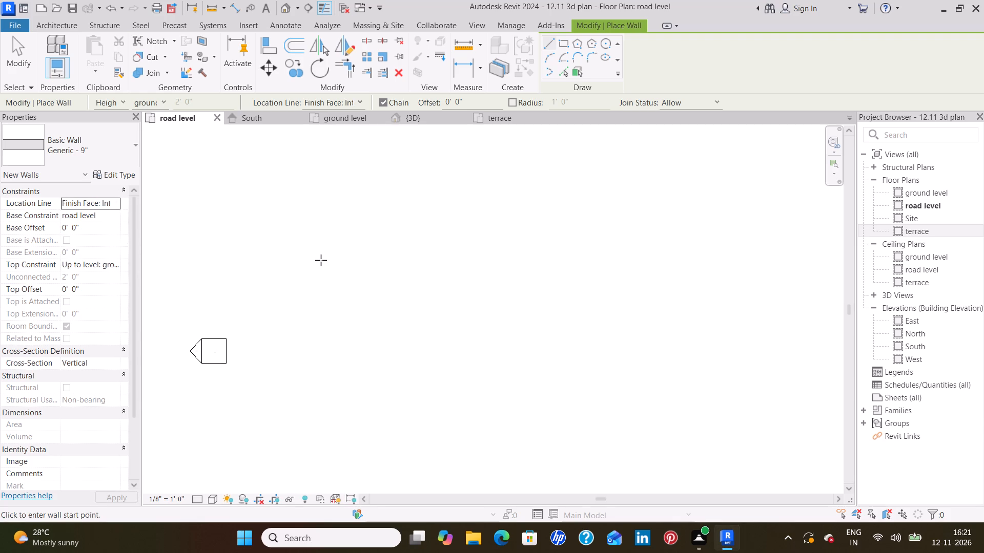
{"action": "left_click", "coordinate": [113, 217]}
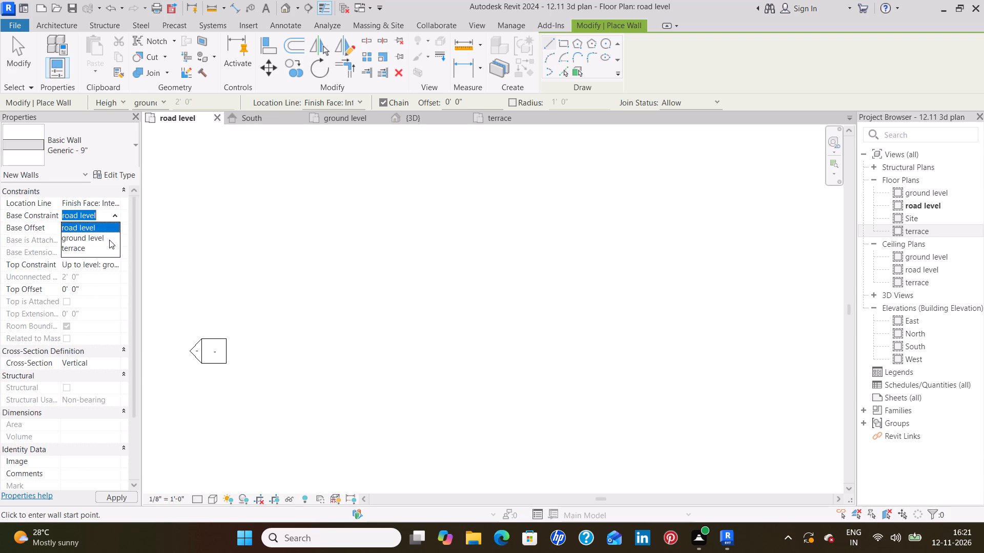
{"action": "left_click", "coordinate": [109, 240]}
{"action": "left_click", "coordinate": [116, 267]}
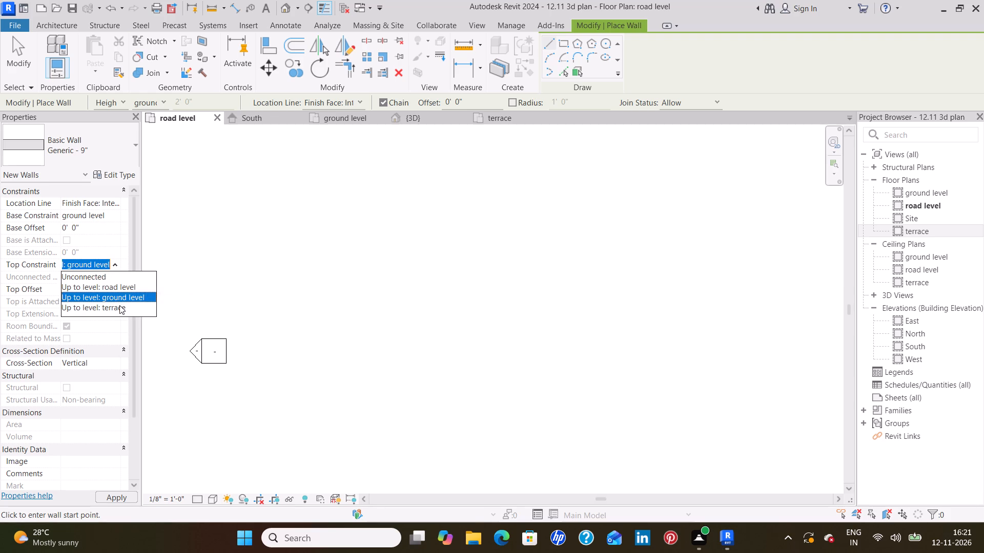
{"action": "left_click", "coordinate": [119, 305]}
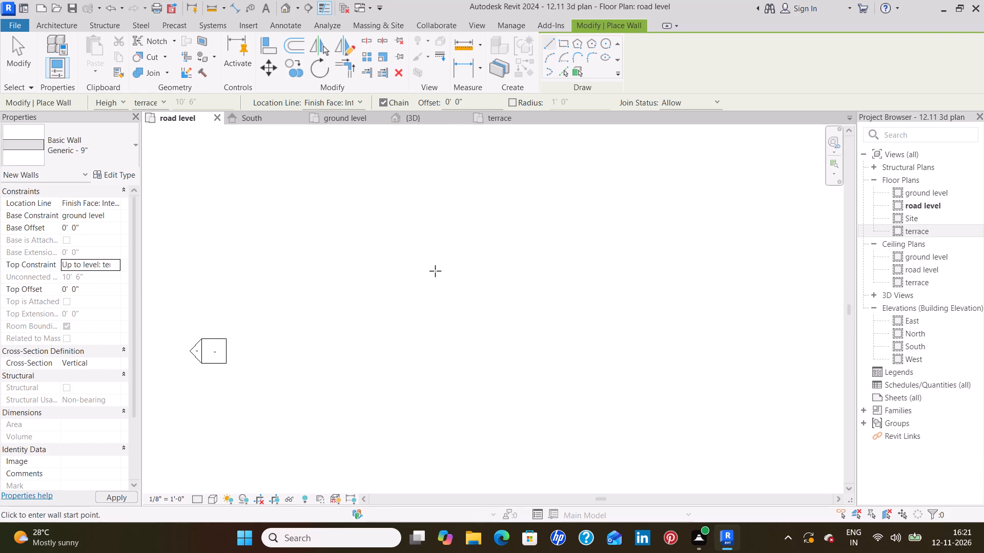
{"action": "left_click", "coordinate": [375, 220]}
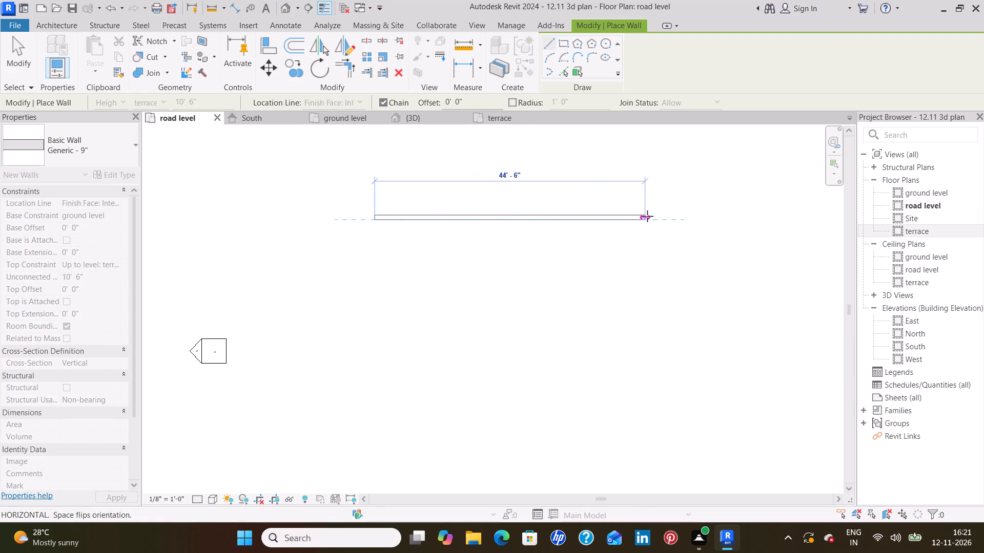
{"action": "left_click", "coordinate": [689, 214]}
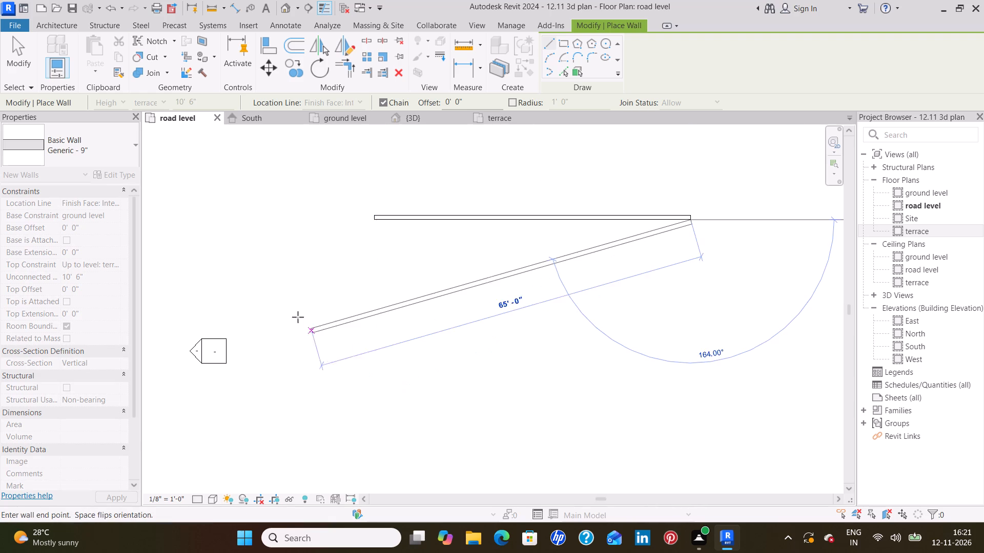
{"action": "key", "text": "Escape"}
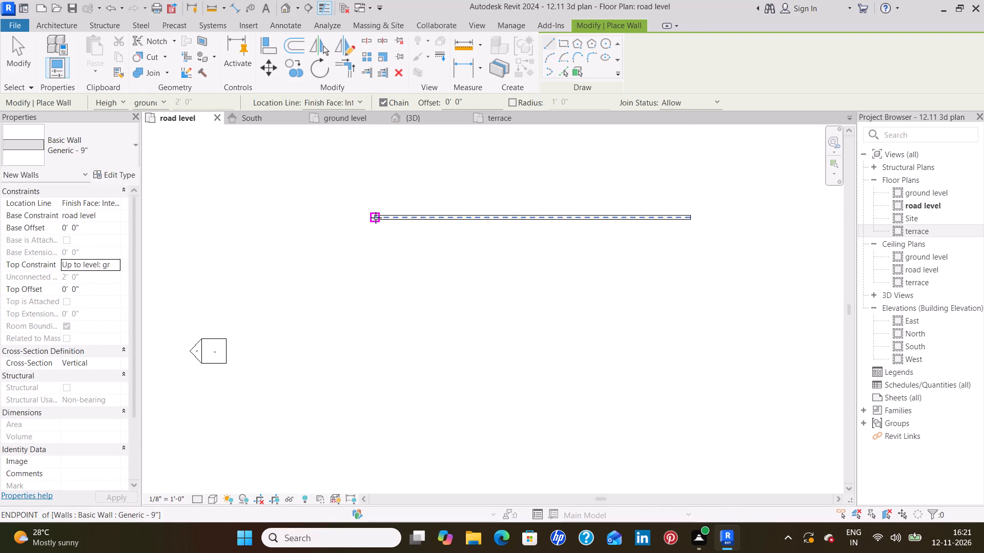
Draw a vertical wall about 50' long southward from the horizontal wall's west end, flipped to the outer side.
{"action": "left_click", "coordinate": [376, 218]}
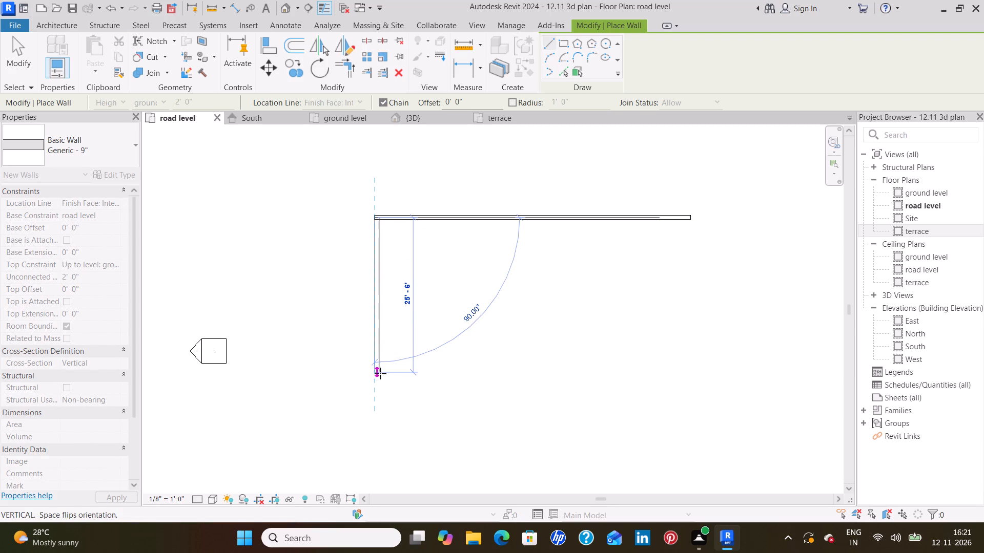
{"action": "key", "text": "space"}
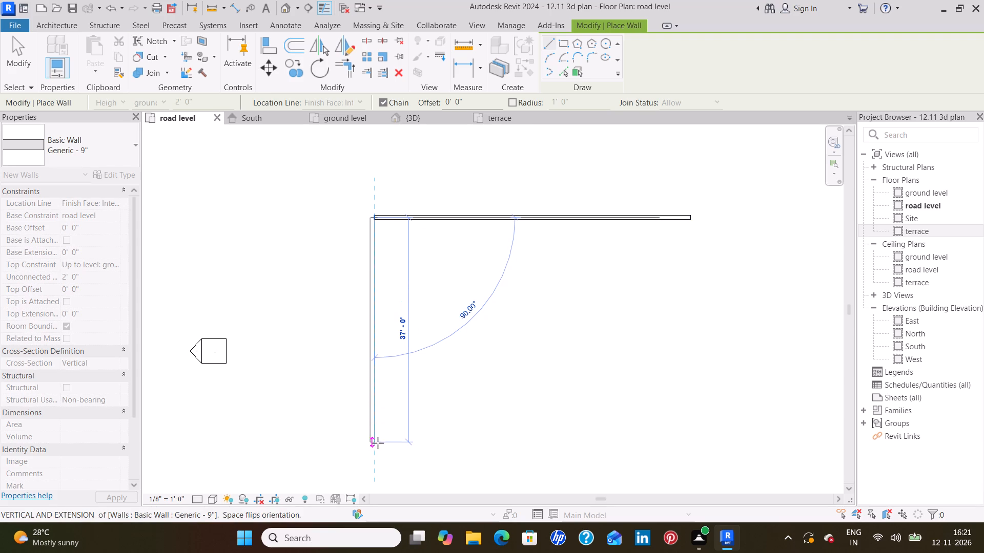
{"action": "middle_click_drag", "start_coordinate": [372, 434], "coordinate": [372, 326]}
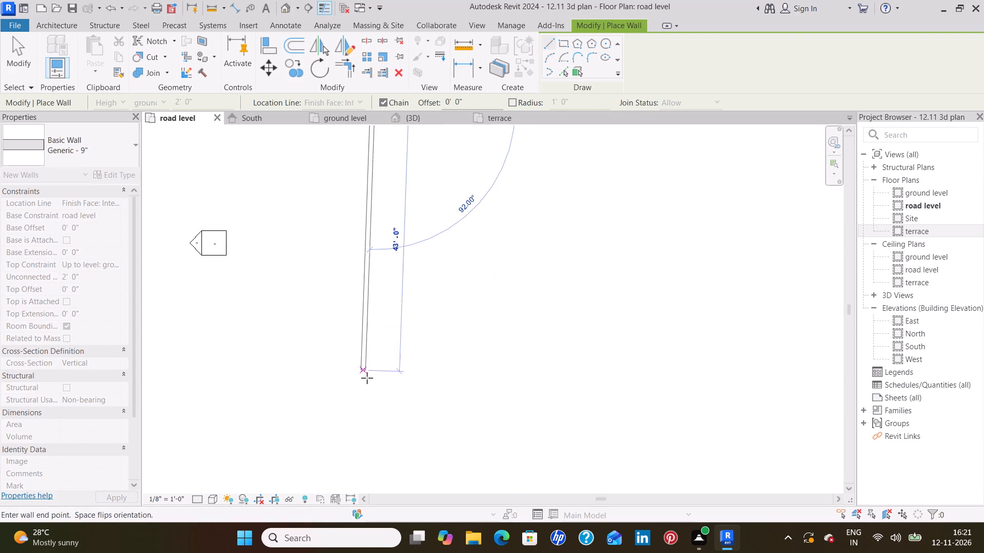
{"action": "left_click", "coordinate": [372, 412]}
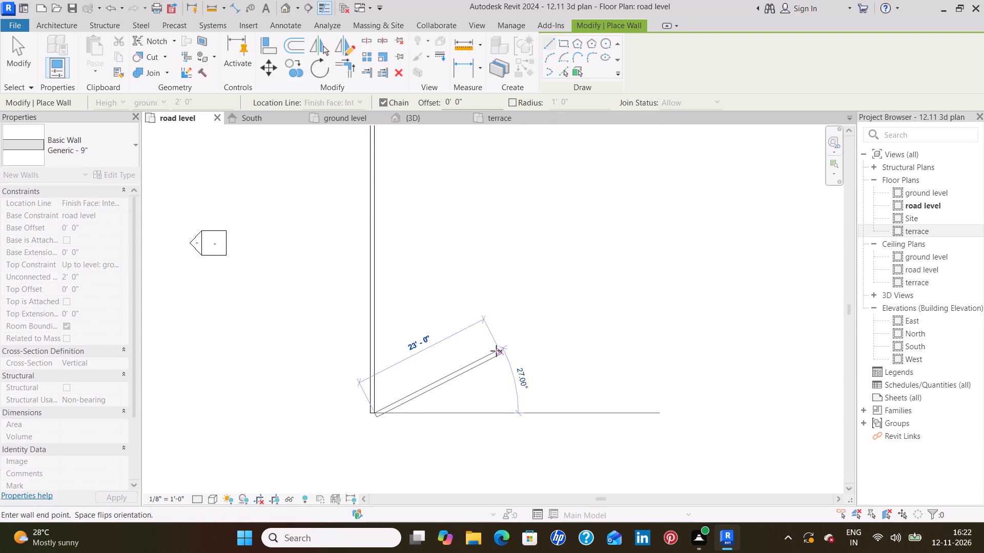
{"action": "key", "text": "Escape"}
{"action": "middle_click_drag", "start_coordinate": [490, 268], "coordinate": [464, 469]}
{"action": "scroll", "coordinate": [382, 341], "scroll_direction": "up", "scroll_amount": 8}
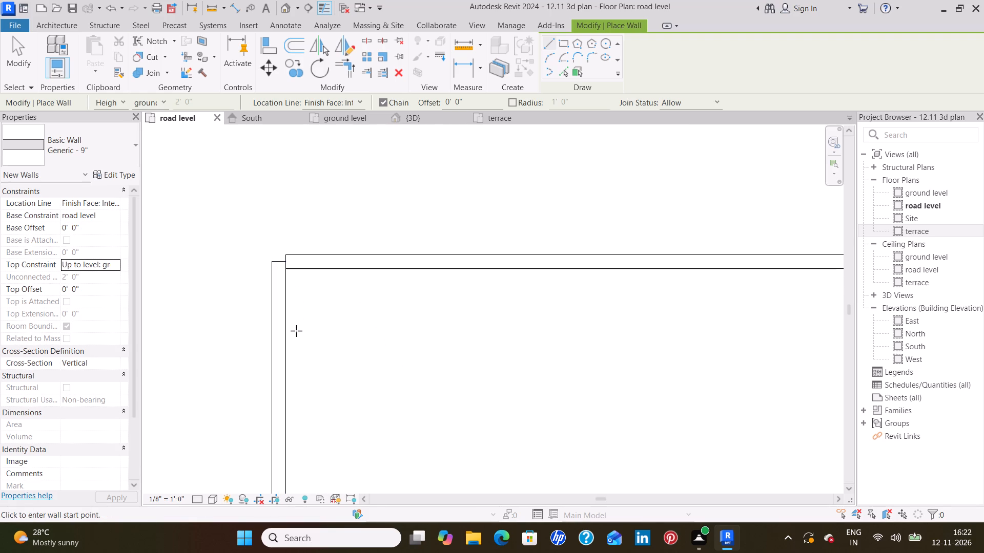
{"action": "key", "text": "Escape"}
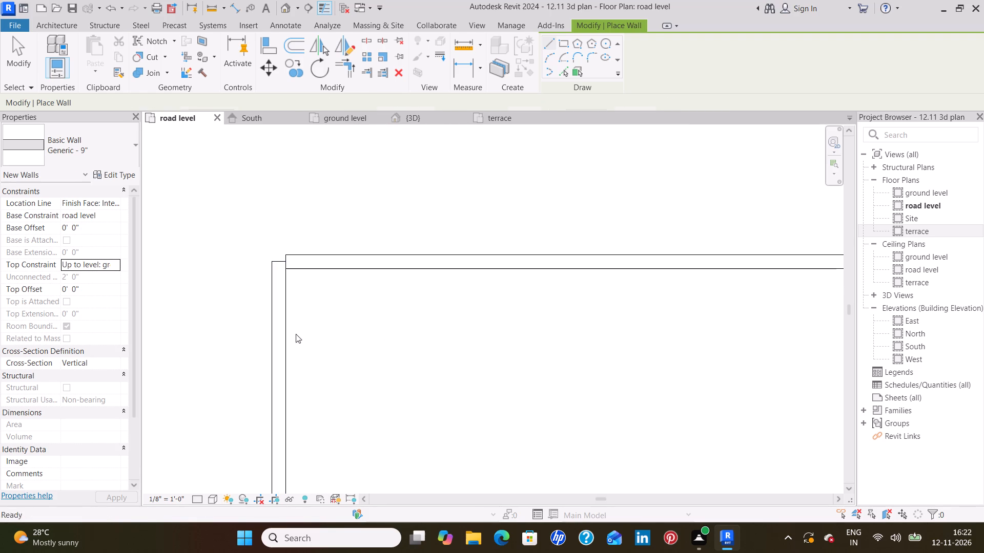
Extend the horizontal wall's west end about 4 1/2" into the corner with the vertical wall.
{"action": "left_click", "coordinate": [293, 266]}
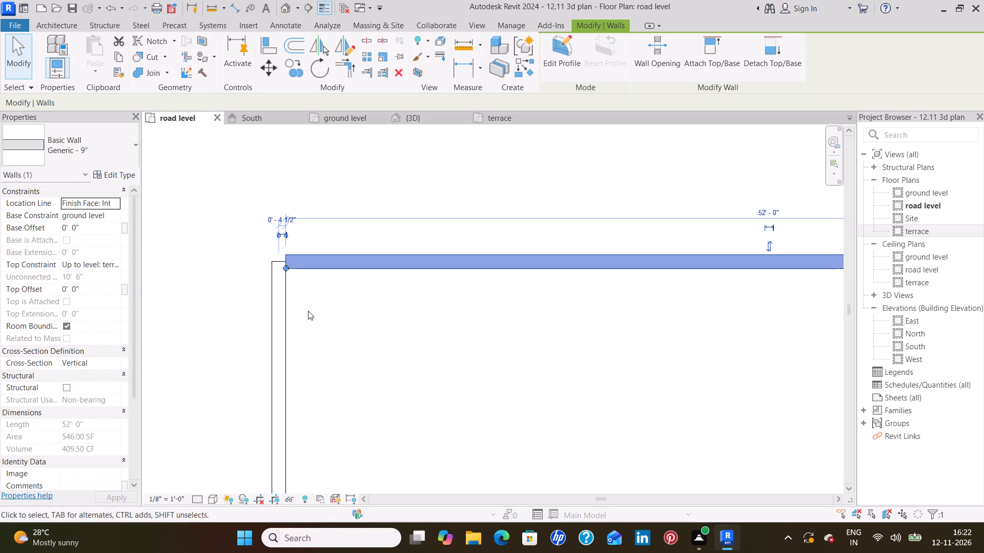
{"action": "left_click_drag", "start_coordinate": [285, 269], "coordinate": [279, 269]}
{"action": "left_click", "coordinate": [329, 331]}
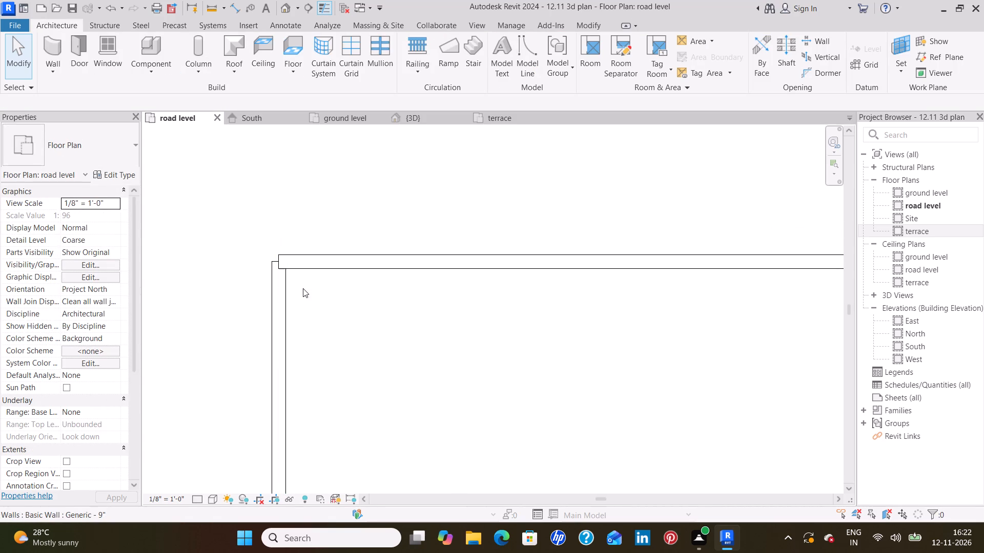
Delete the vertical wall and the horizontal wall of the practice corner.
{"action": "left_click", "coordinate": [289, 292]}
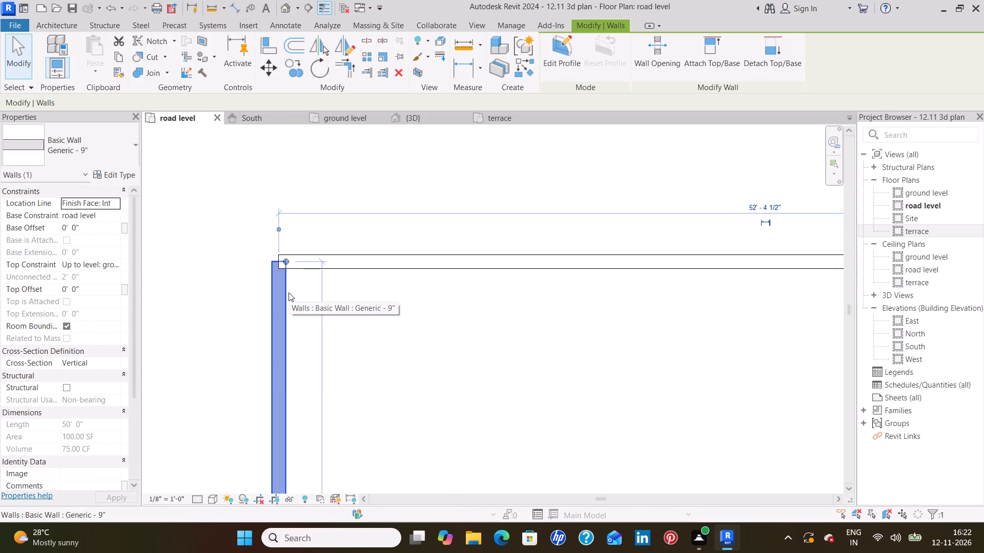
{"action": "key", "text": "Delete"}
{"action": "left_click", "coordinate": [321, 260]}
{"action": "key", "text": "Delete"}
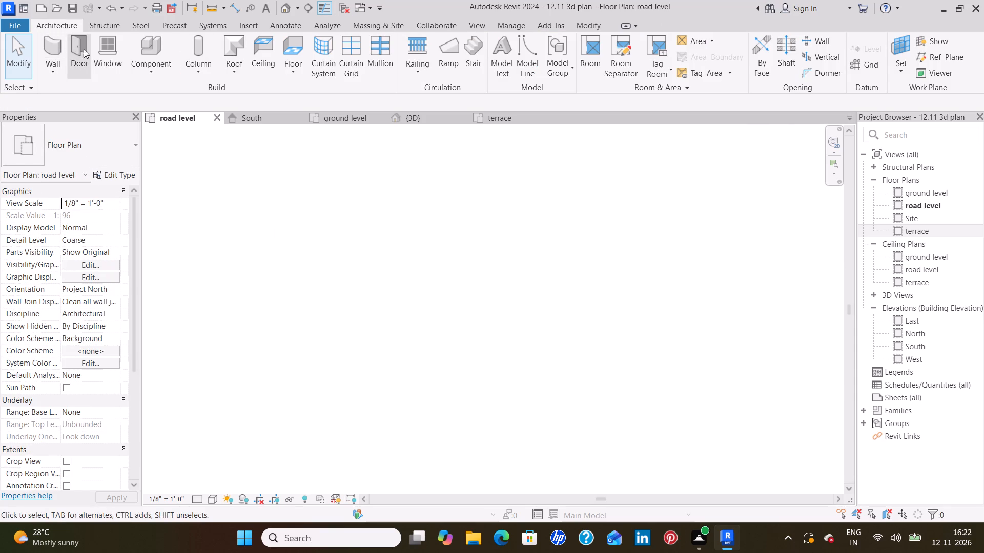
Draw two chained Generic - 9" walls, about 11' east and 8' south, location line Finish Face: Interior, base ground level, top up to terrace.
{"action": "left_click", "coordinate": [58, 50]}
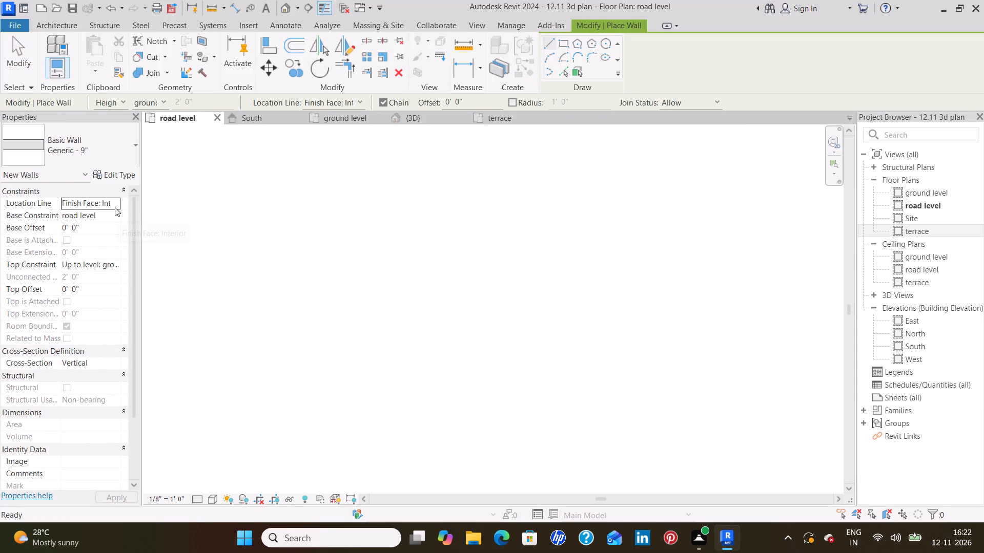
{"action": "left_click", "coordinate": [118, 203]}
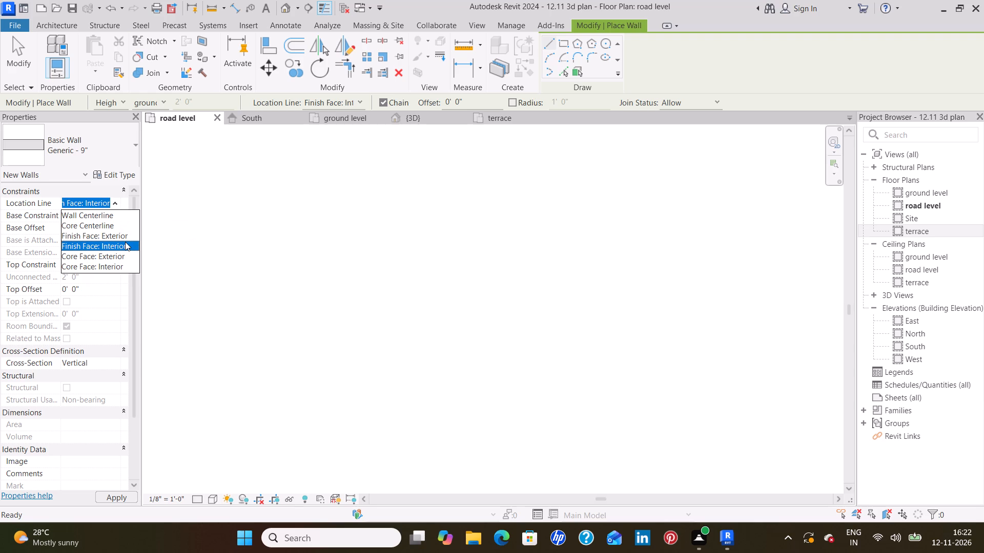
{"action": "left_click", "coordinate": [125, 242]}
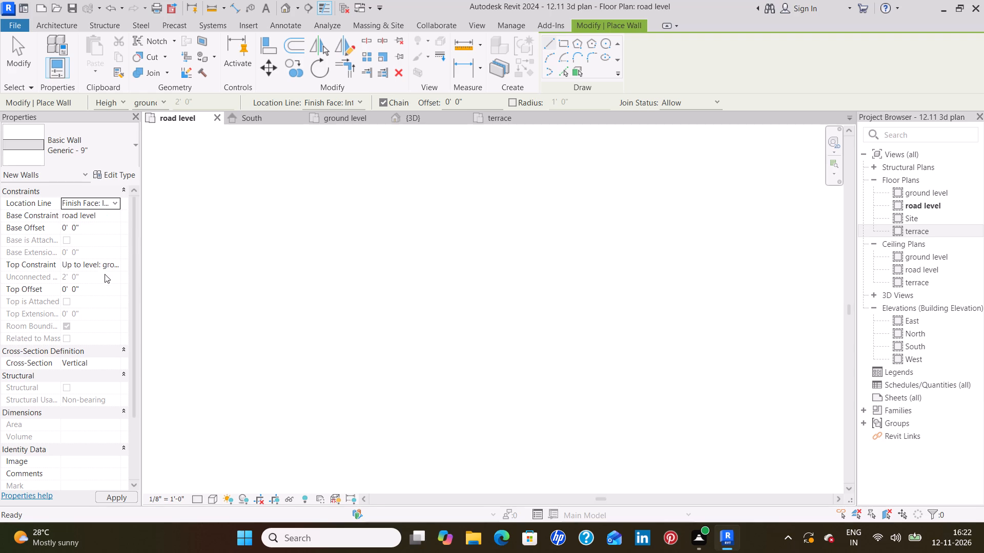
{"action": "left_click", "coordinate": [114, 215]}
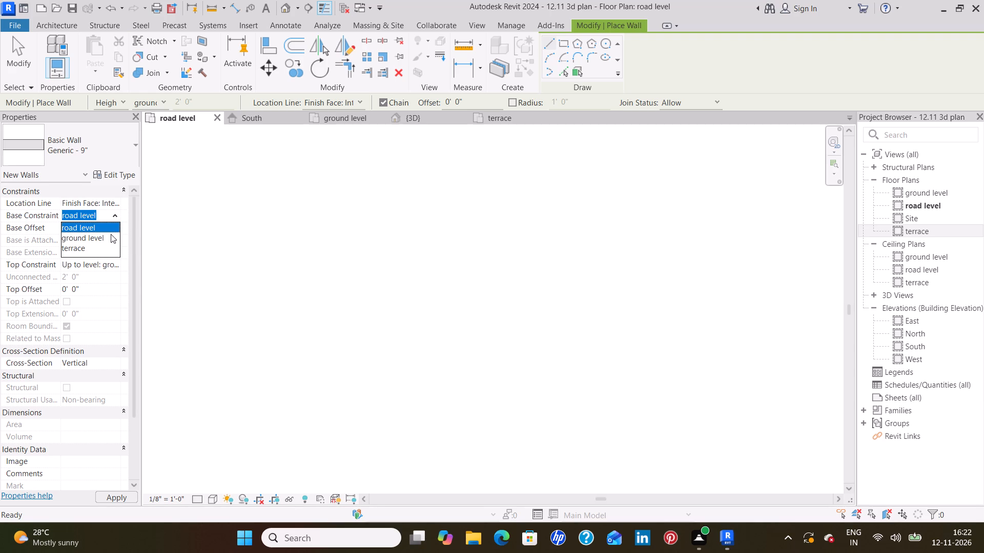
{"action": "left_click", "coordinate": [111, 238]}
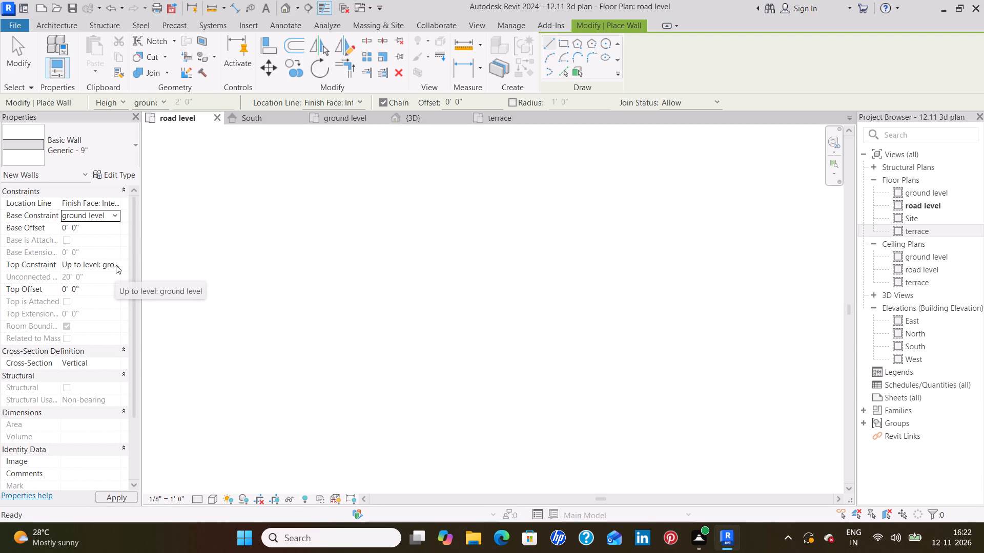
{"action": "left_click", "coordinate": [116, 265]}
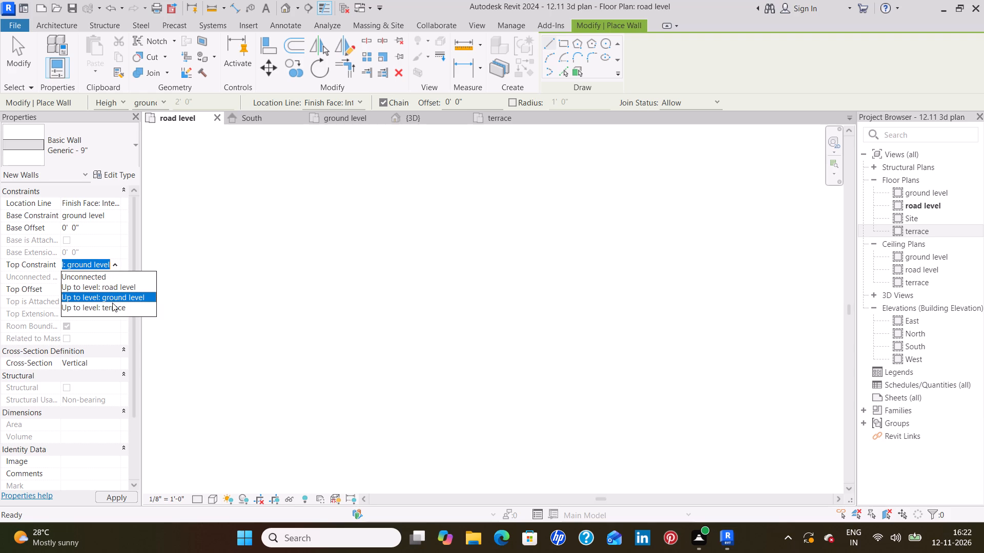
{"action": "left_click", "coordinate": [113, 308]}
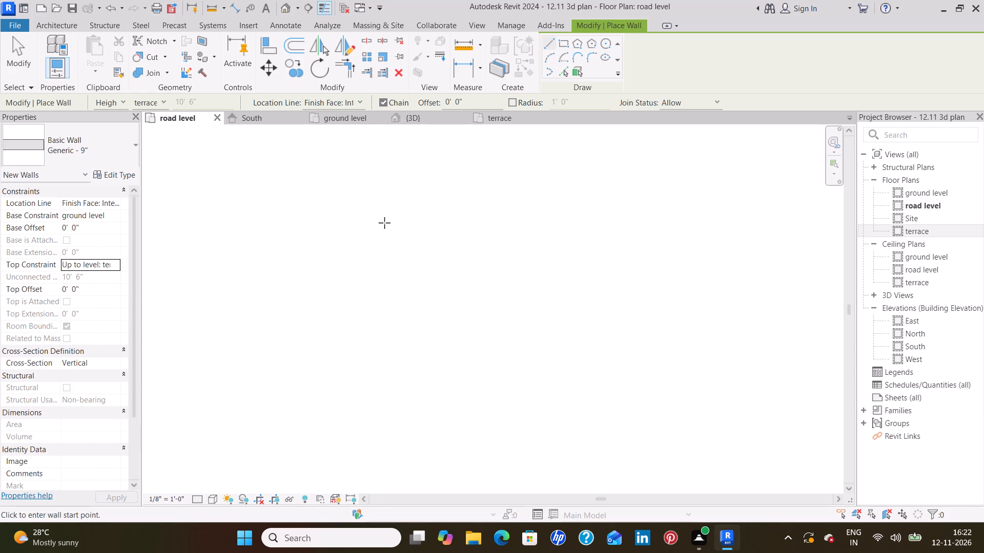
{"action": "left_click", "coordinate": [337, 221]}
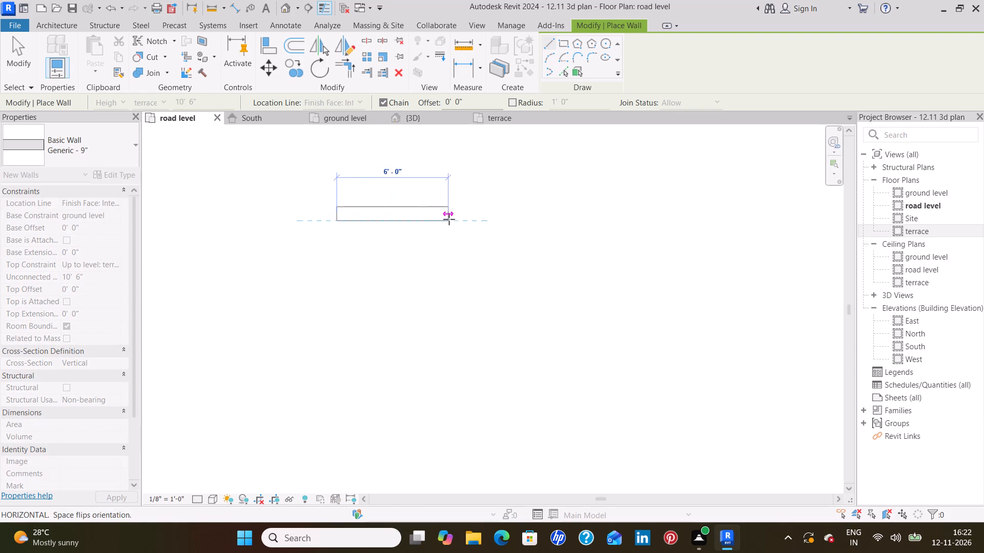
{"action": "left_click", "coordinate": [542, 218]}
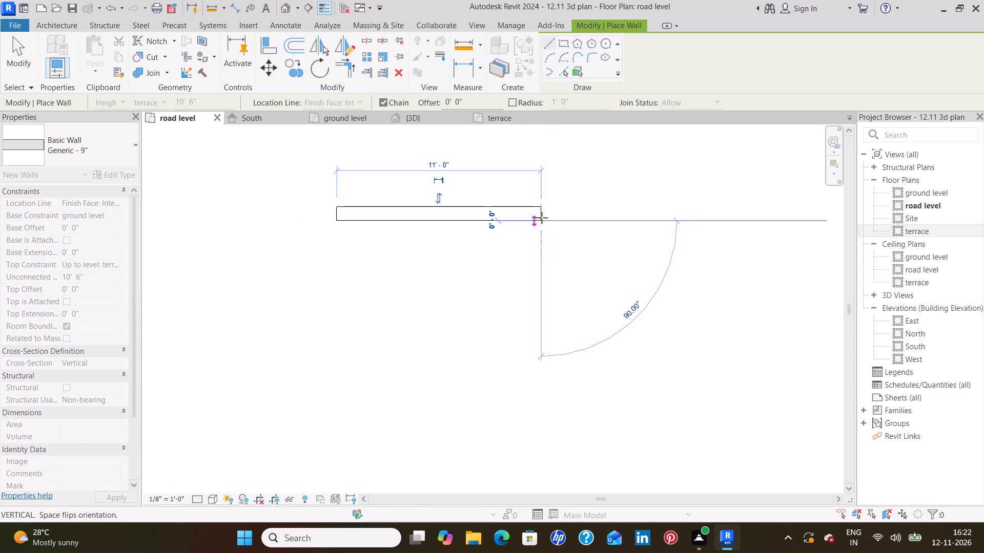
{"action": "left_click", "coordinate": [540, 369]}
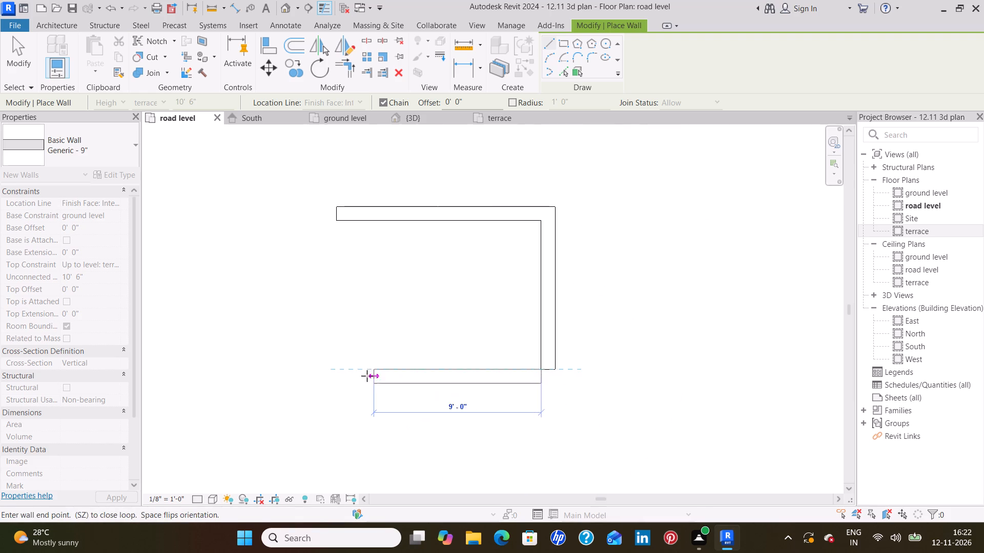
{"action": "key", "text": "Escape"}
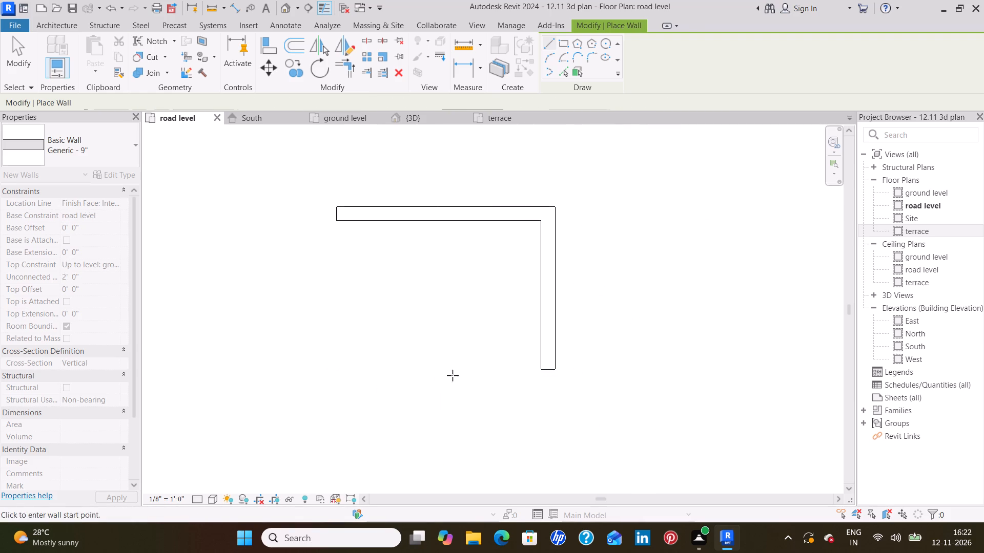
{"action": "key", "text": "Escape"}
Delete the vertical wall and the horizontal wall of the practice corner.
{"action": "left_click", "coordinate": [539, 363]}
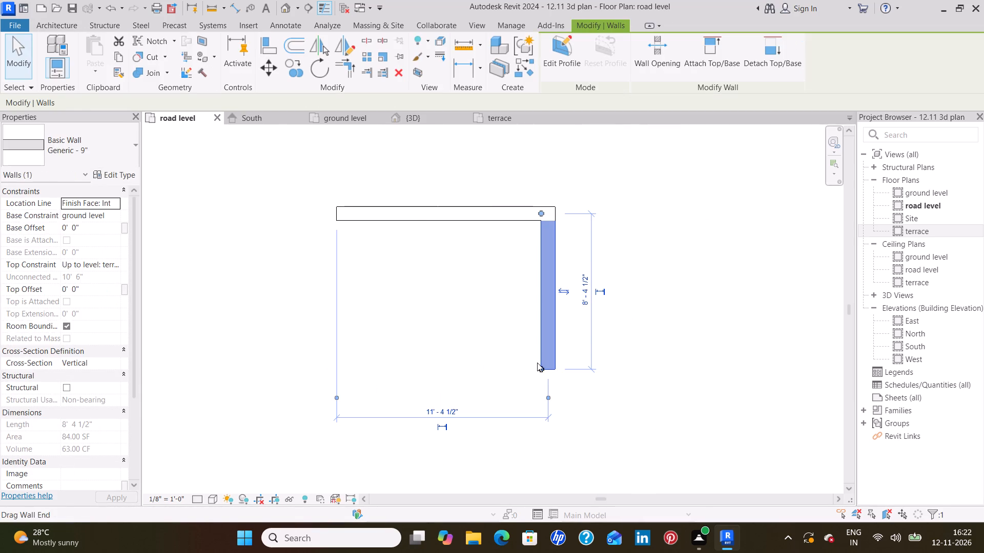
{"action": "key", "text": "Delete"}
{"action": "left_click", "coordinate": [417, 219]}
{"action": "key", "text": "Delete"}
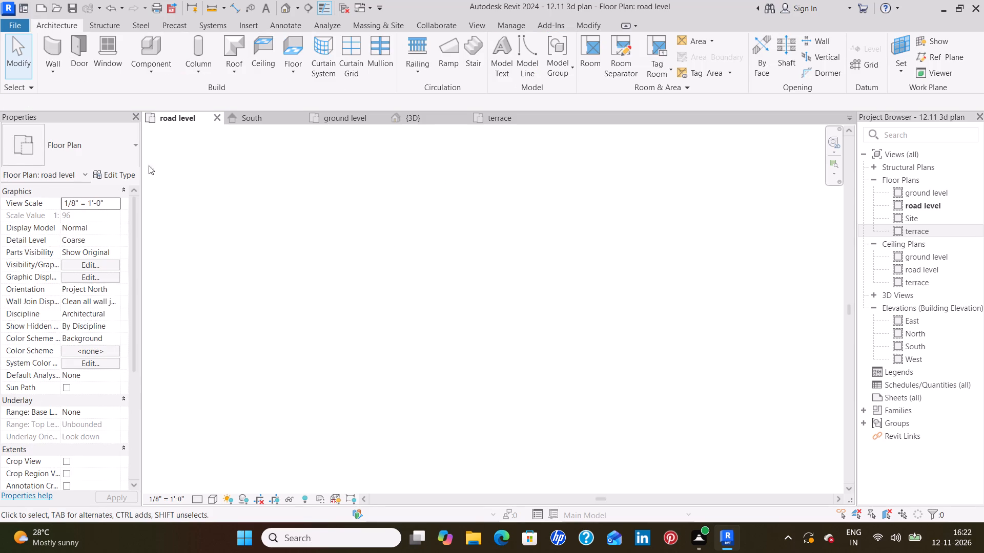
Draw a horizontal Generic - 9" wall about 34' long, with base constraint ground level and top constraint up to terrace.
{"action": "left_click", "coordinate": [45, 41]}
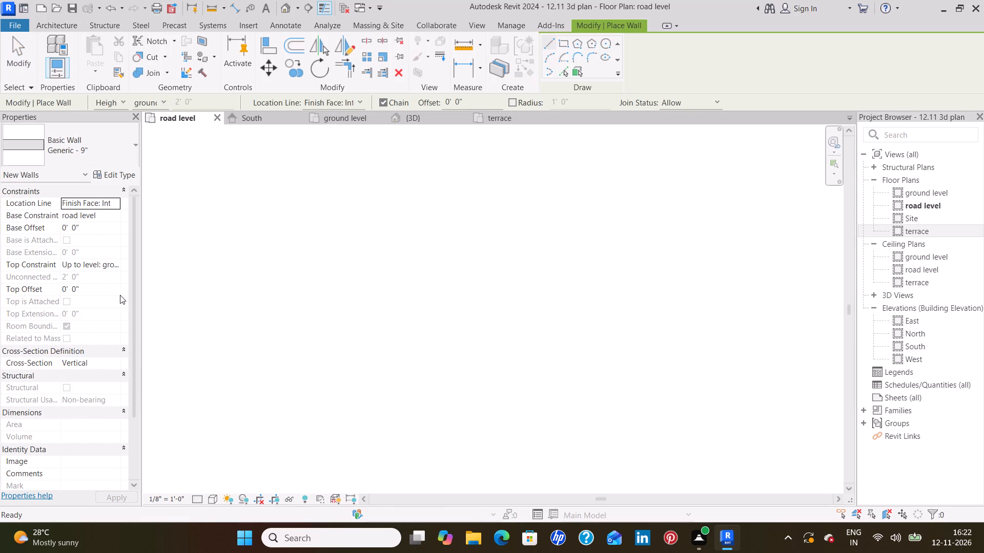
{"action": "left_click", "coordinate": [116, 266]}
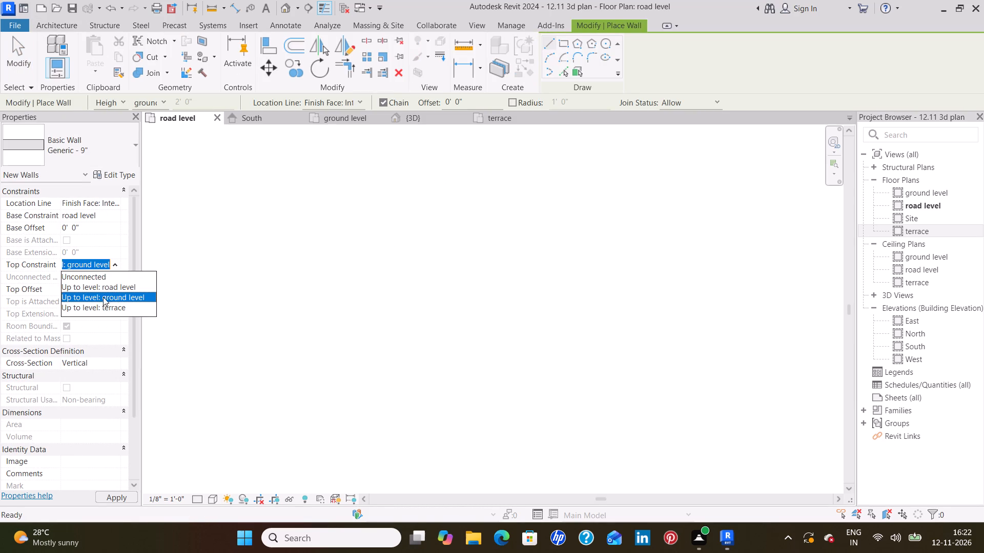
{"action": "left_click", "coordinate": [101, 308]}
{"action": "left_click", "coordinate": [117, 219]}
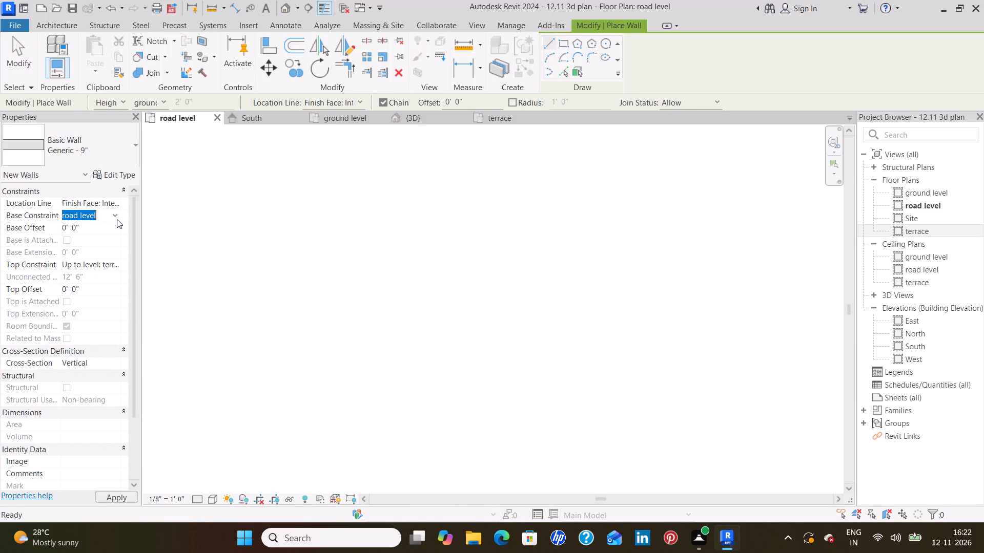
{"action": "left_click", "coordinate": [102, 238]}
{"action": "left_click", "coordinate": [314, 223]}
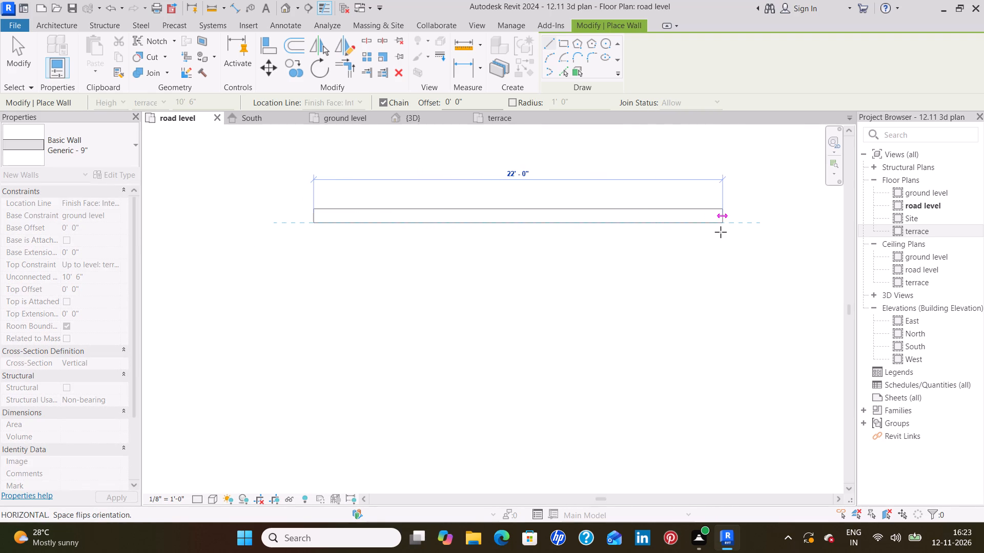
{"action": "scroll", "coordinate": [751, 228], "scroll_direction": "down", "scroll_amount": 4}
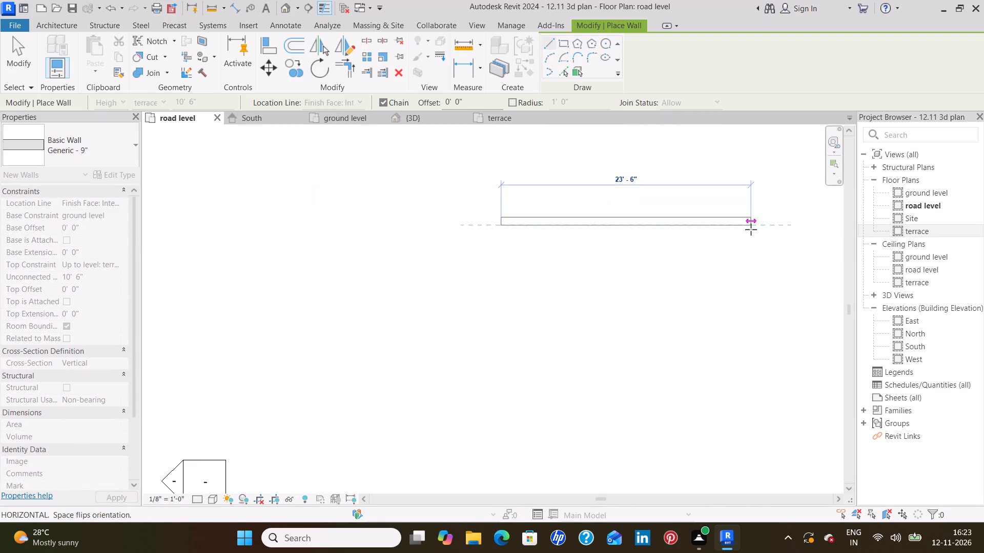
{"action": "middle_click_drag", "start_coordinate": [751, 229], "coordinate": [623, 322]}
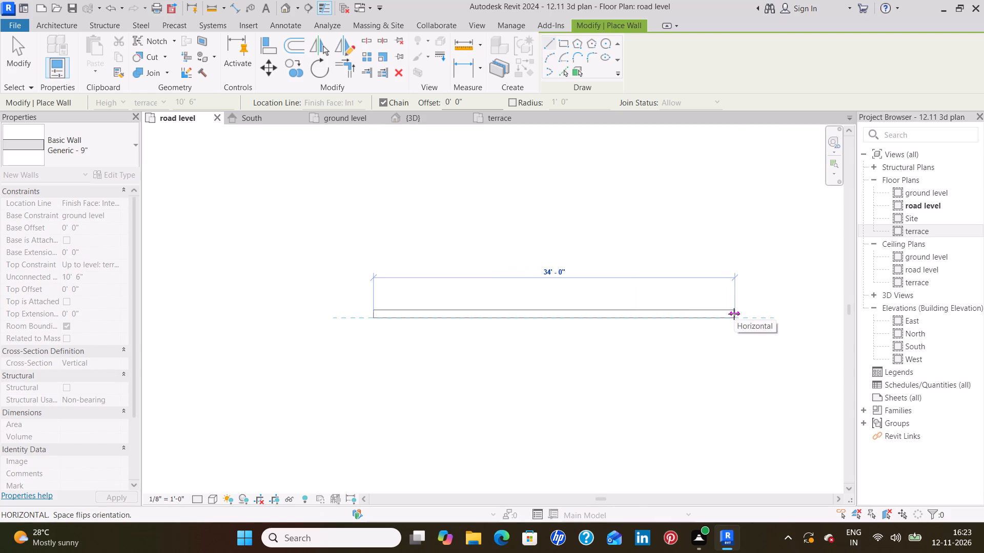
{"action": "left_click", "coordinate": [734, 314]}
{"action": "key", "text": "Escape"}
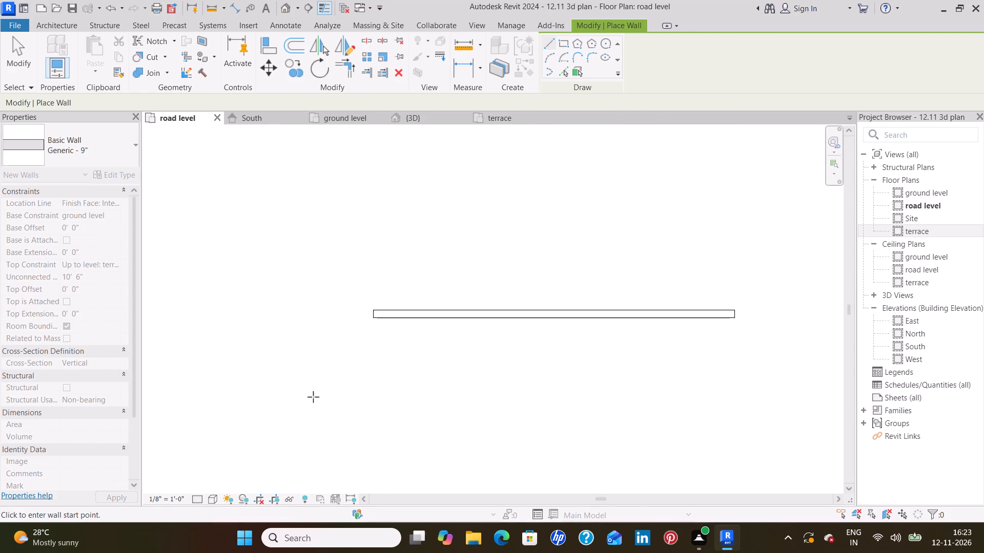
Draw a vertical wall about 28' 6" long southward from the horizontal wall's west end, flipped to the outer side.
{"action": "left_click", "coordinate": [373, 313]}
{"action": "middle_click_drag", "start_coordinate": [372, 412], "coordinate": [367, 296]}
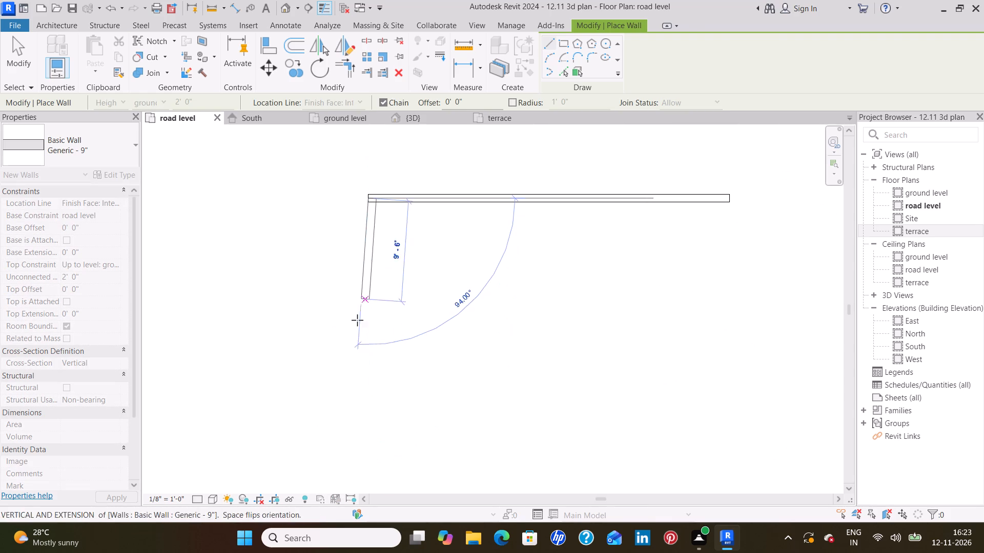
{"action": "key", "text": "space"}
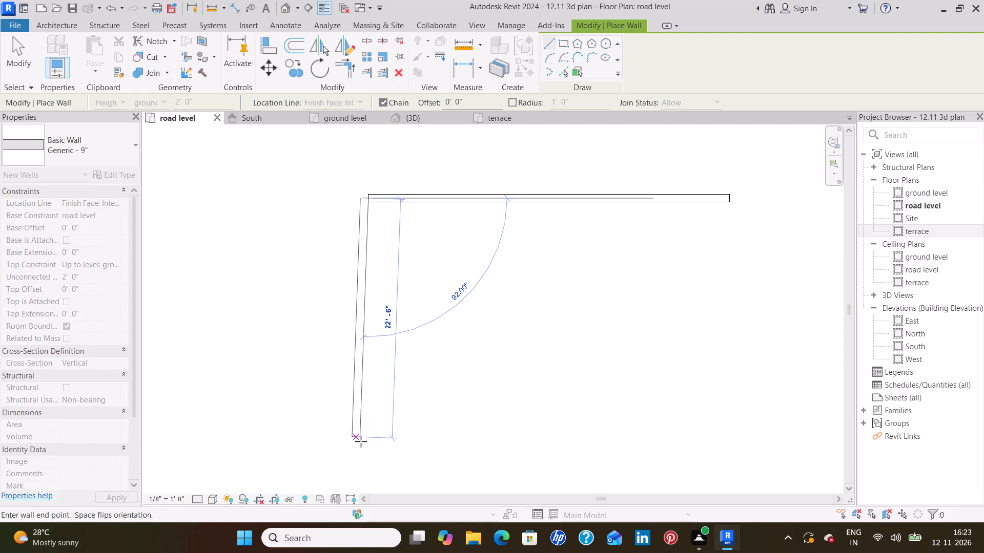
{"action": "middle_click_drag", "start_coordinate": [366, 431], "coordinate": [372, 303]}
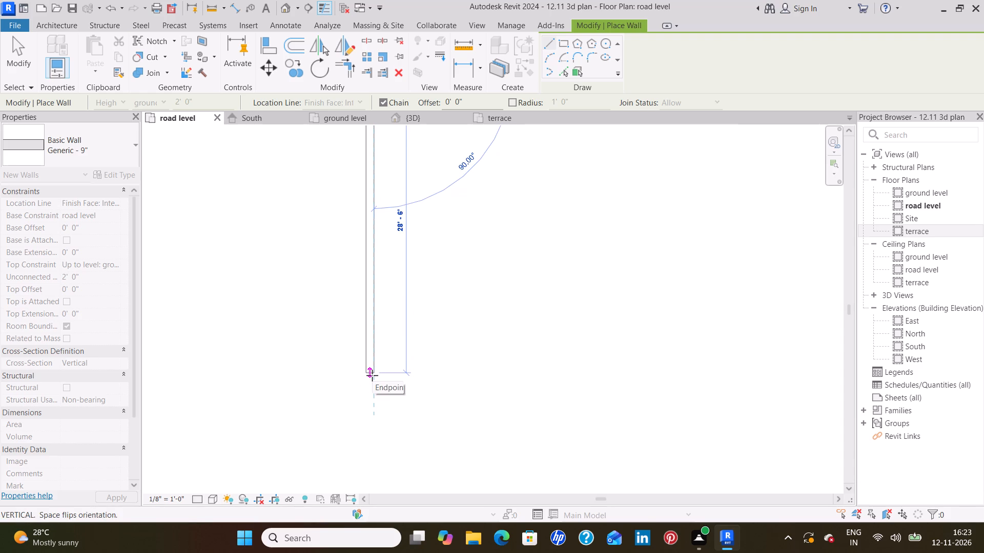
{"action": "left_click", "coordinate": [372, 375]}
{"action": "key", "text": "Escape"}
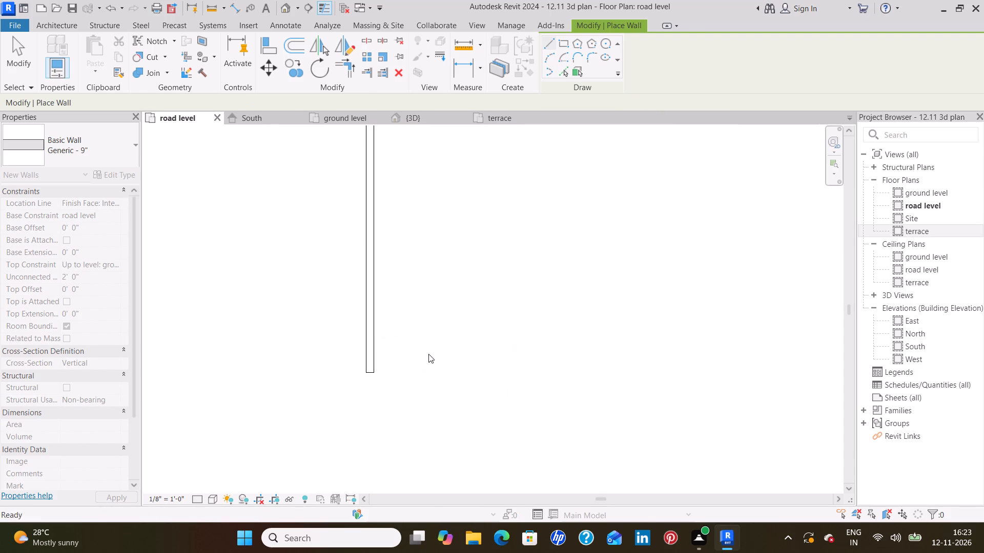
{"action": "key", "text": "Escape"}
Nudge the horizontal wall southward to bring its outer face close to the vertical wall's north end.
{"action": "middle_click_drag", "start_coordinate": [435, 294], "coordinate": [415, 430]}
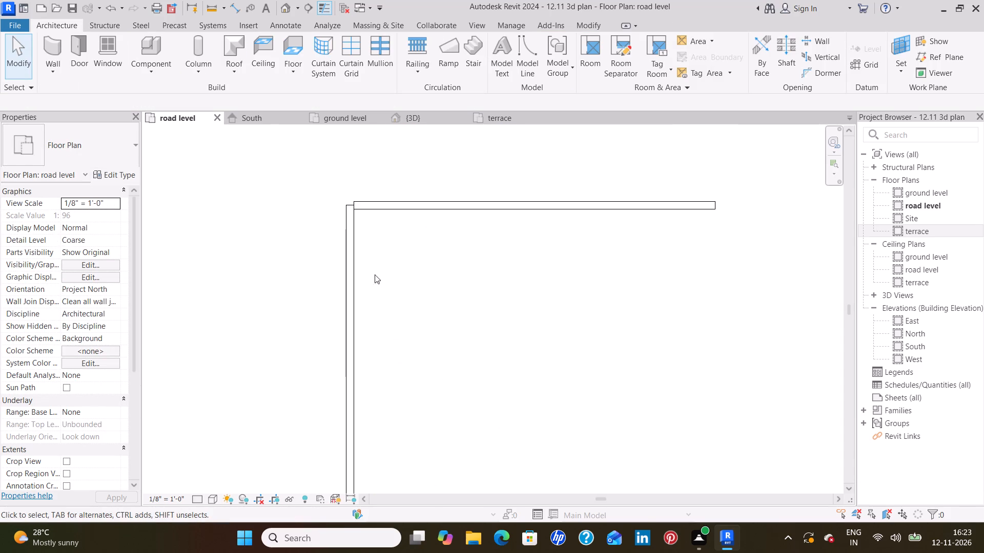
{"action": "scroll", "coordinate": [369, 260], "scroll_direction": "up", "scroll_amount": 1}
{"action": "middle_click_drag", "start_coordinate": [356, 215], "coordinate": [370, 264]}
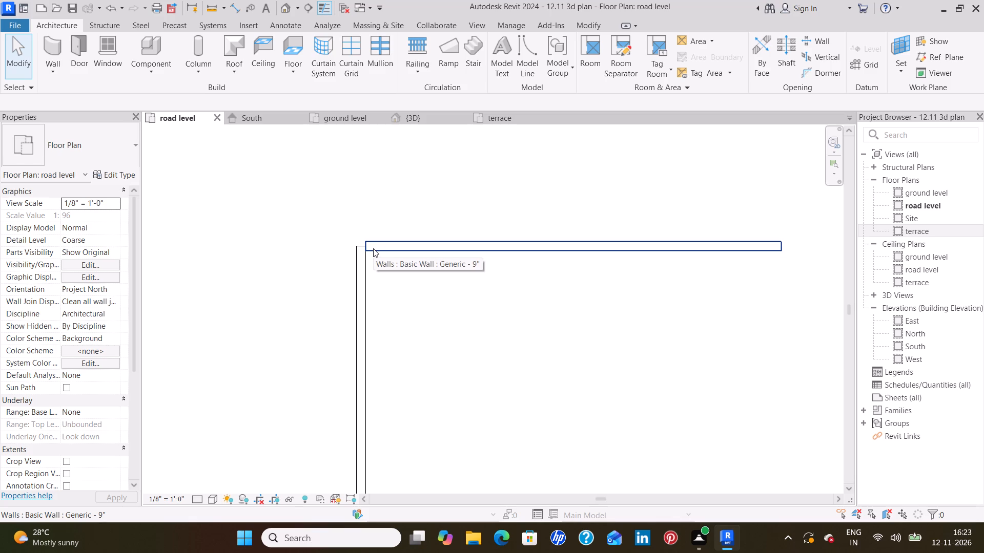
{"action": "left_click", "coordinate": [373, 248]}
{"action": "scroll", "coordinate": [369, 250], "scroll_direction": "up", "scroll_amount": 5}
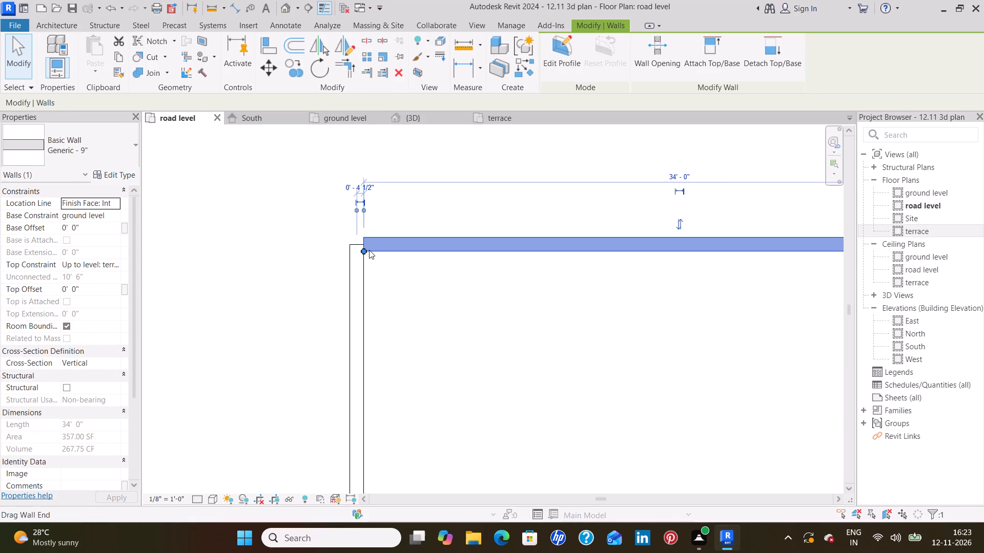
{"action": "scroll", "coordinate": [369, 250], "scroll_direction": "up", "scroll_amount": 3}
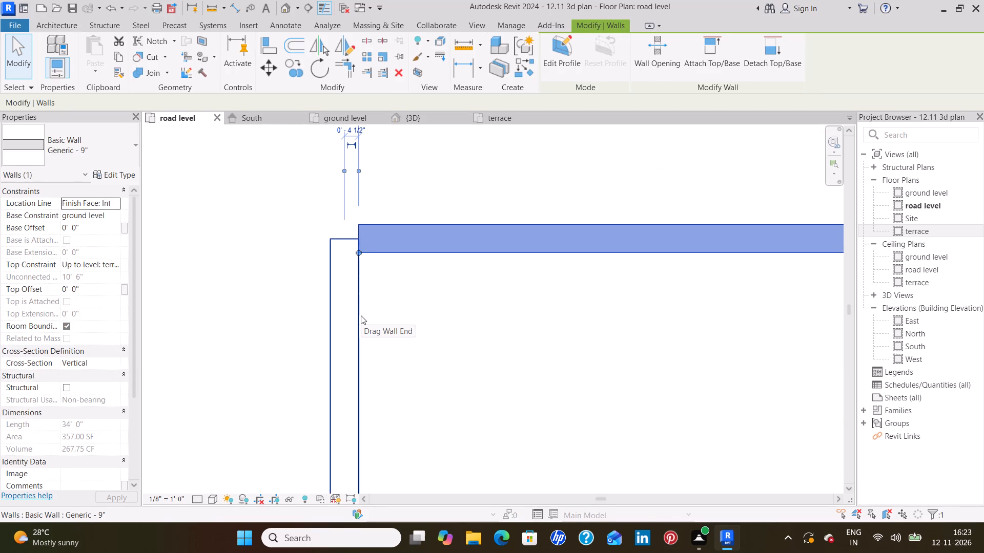
{"action": "key", "text": "Down"}
{"action": "key", "text": "Down"}
{"action": "key", "text": "Down"}
{"action": "key", "text": "Down"}
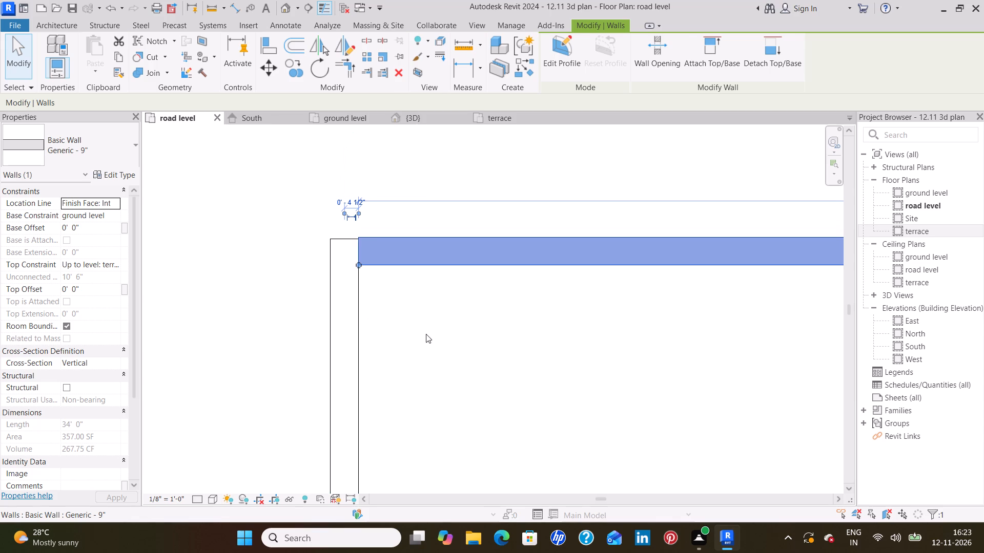
{"action": "left_click", "coordinate": [426, 334]}
Extend the horizontal wall's west end about 1" into the vertical wall.
{"action": "scroll", "coordinate": [356, 258], "scroll_direction": "up", "scroll_amount": 9}
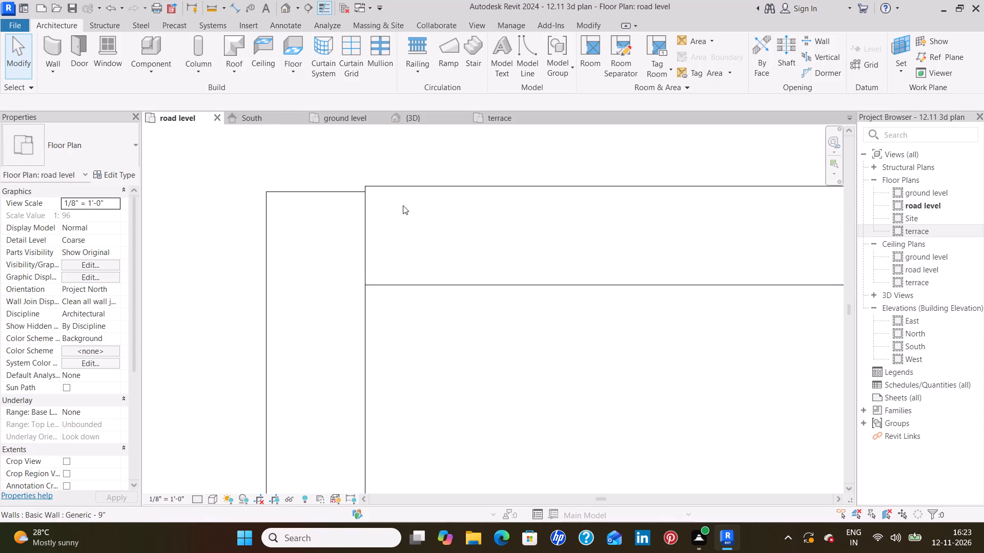
{"action": "left_click", "coordinate": [407, 188]}
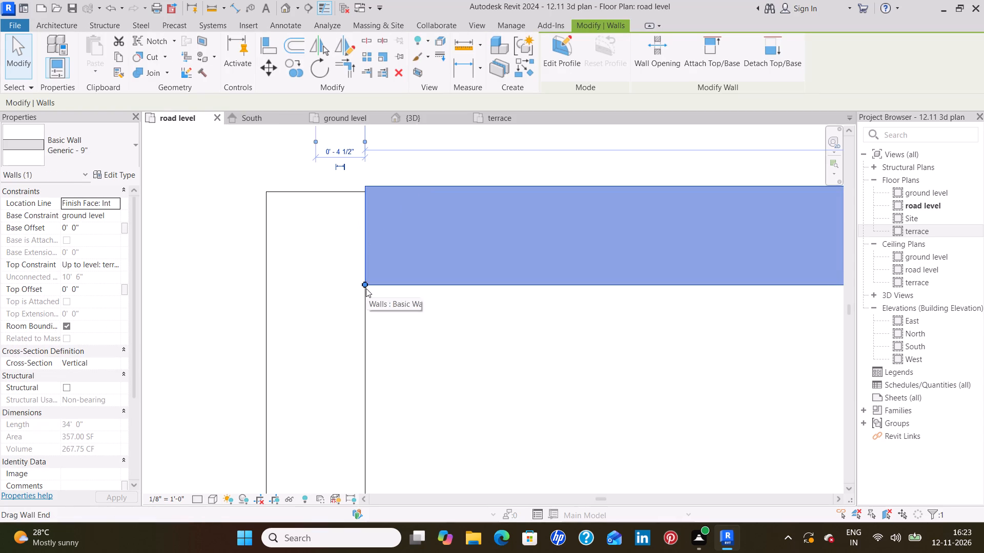
{"action": "left_click_drag", "start_coordinate": [365, 286], "coordinate": [349, 290]}
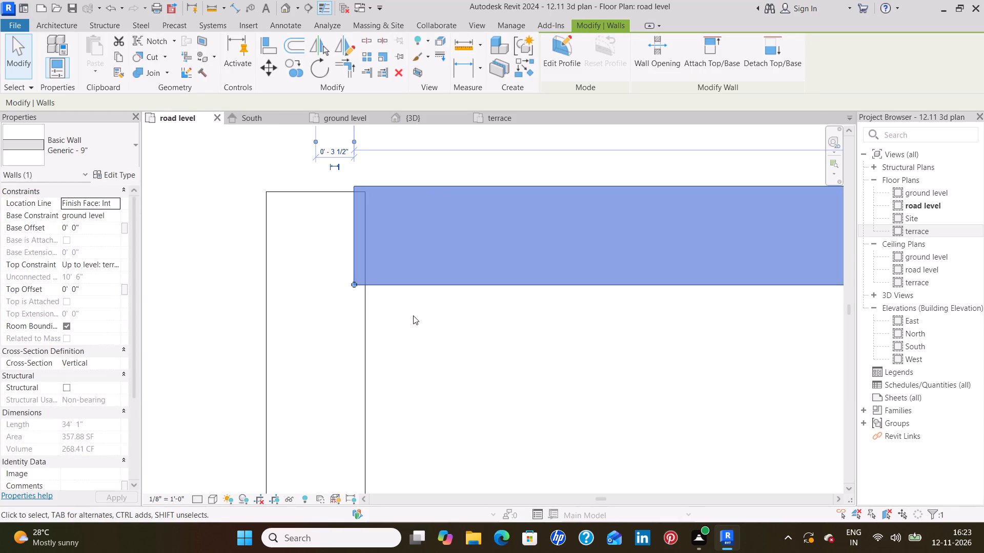
{"action": "left_click", "coordinate": [413, 315]}
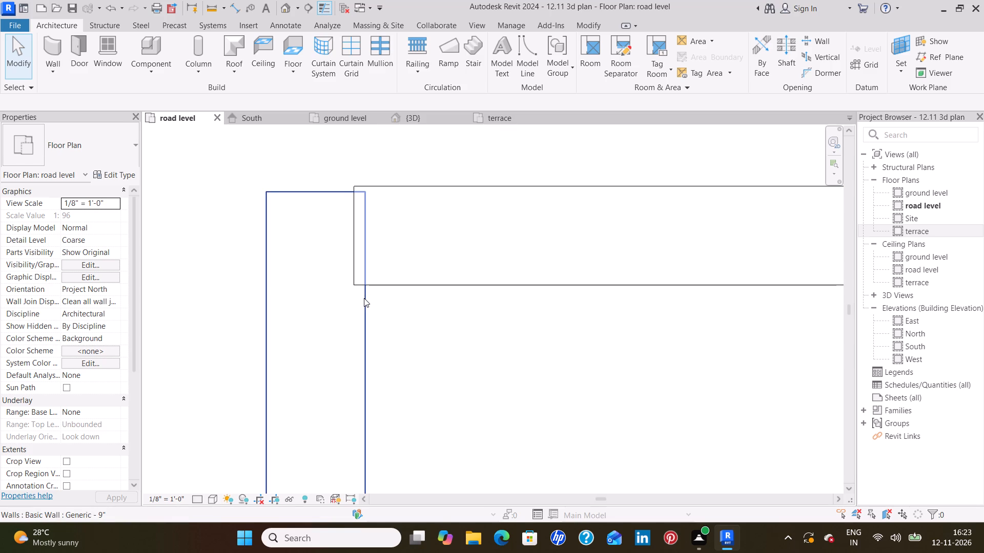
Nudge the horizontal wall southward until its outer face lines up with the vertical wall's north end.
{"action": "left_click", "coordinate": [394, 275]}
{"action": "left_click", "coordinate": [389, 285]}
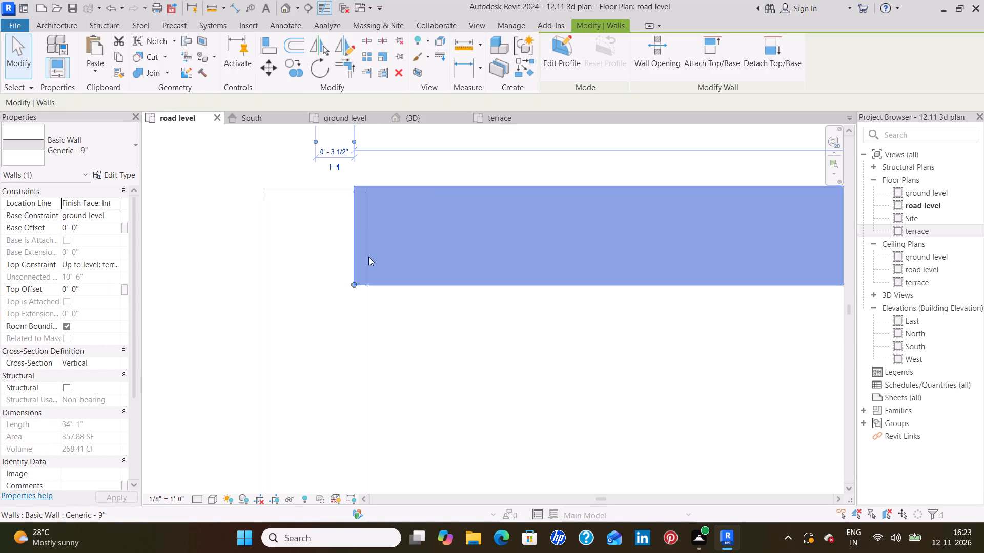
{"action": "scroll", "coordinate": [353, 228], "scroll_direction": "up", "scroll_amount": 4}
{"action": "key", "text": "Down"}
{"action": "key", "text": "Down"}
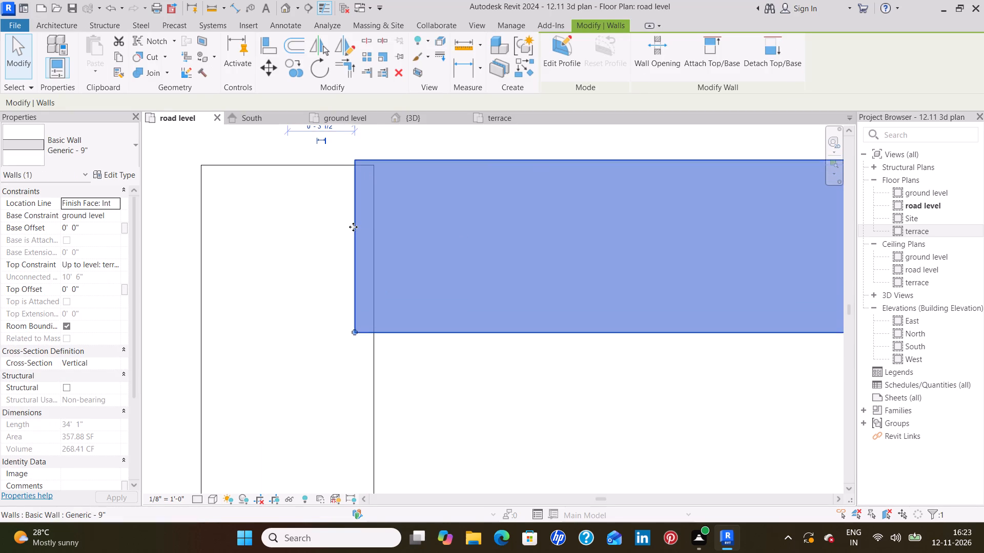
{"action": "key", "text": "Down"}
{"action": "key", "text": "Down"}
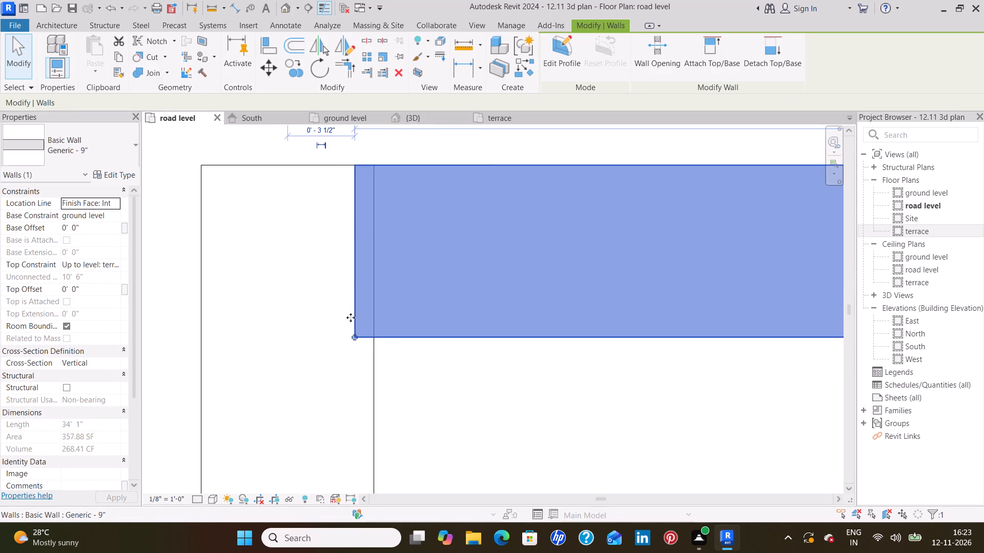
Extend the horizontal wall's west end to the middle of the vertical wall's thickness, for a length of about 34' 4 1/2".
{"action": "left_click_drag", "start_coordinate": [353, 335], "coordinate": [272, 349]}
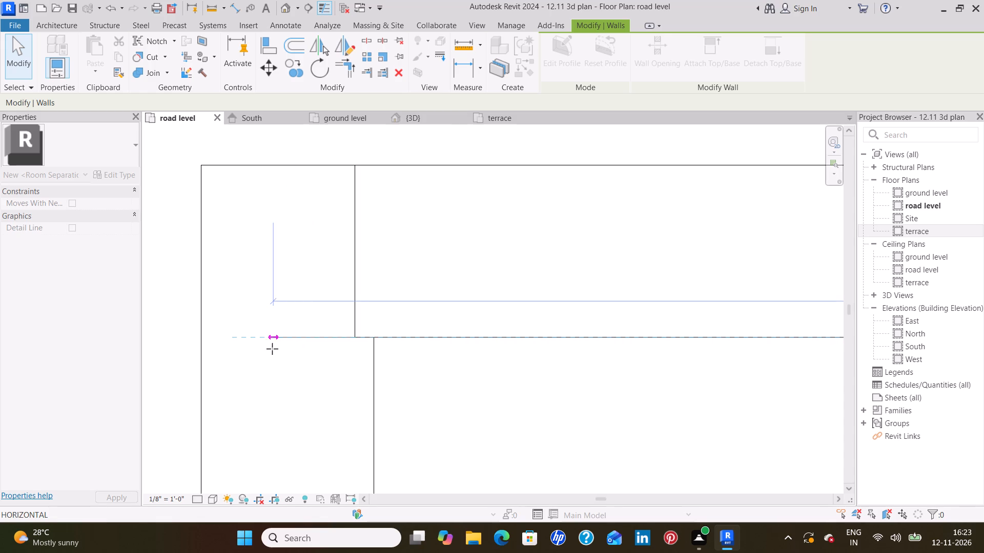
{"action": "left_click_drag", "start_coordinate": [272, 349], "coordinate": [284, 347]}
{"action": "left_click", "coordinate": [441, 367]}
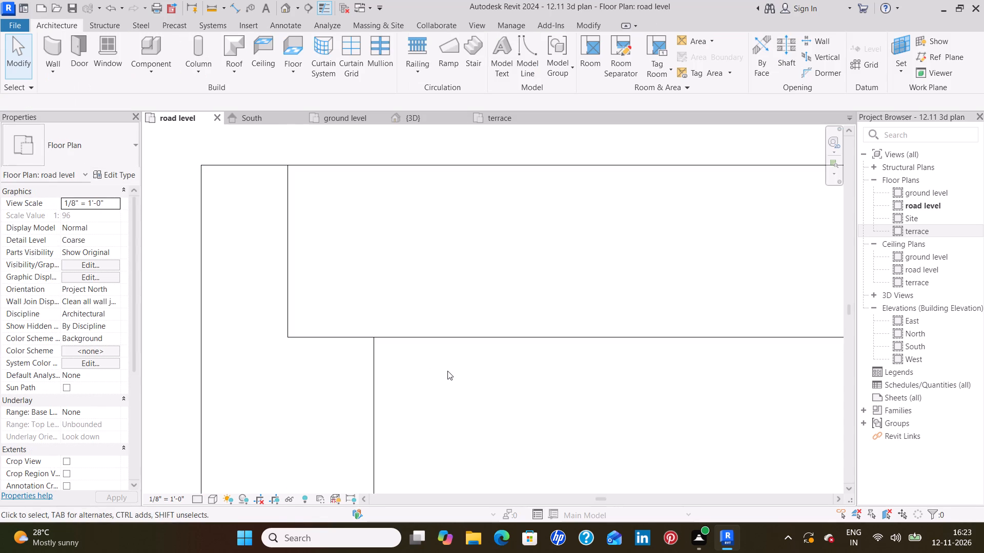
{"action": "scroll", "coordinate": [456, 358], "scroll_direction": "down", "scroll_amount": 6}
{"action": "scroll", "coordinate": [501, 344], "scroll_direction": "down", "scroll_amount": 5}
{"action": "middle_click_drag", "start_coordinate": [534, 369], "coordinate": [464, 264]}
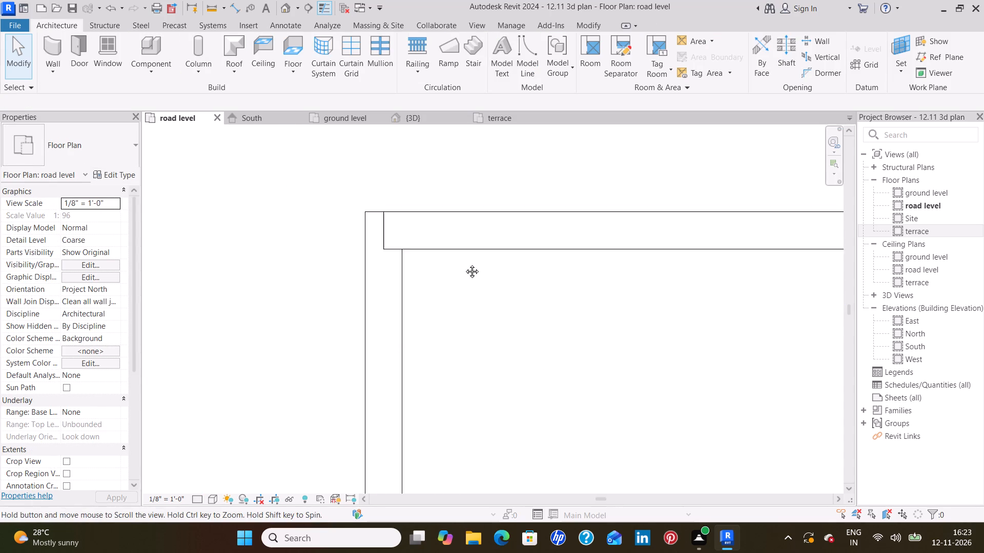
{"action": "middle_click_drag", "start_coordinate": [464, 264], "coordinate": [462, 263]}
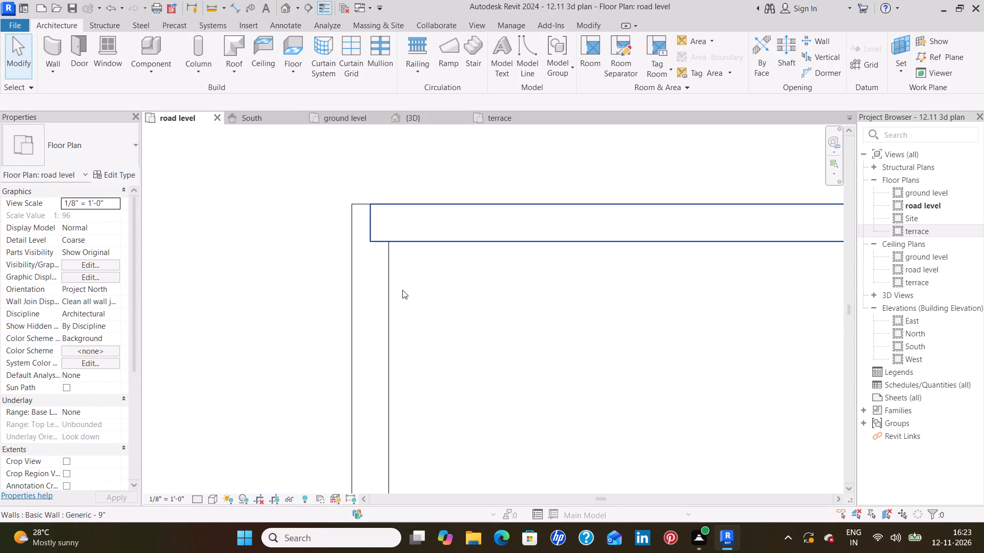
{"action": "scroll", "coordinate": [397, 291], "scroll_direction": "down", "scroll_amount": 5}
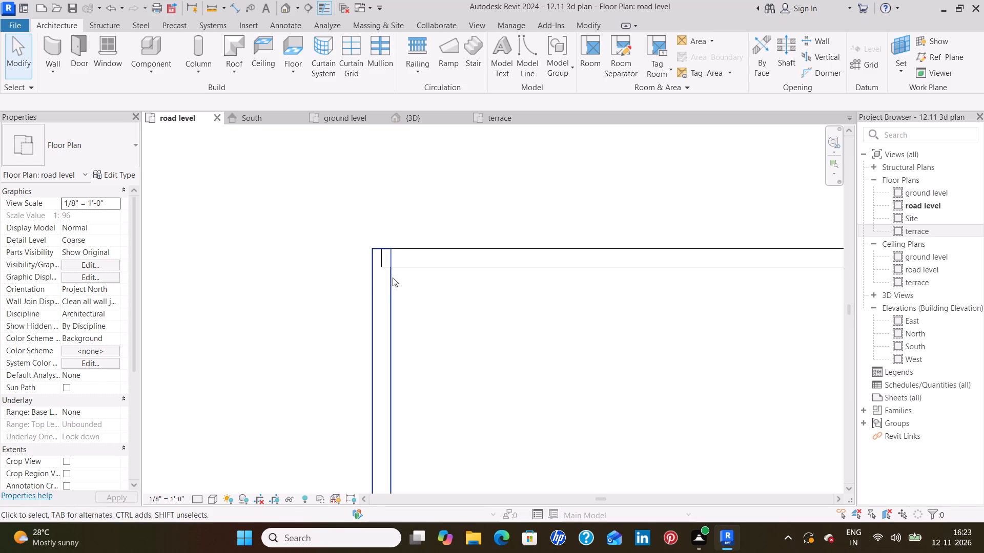
Delete the vertical wall at the horizontal wall's west end.
{"action": "left_click", "coordinate": [385, 299]}
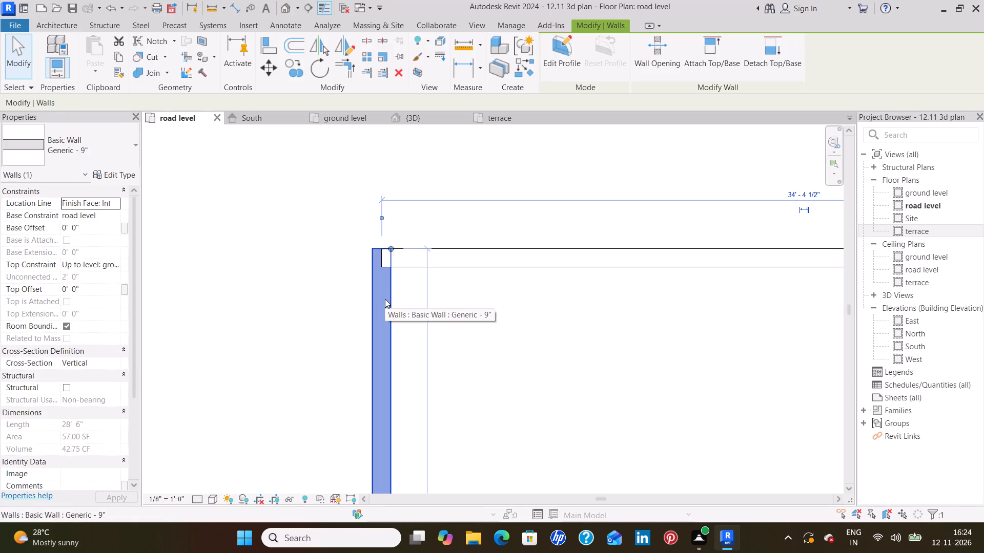
{"action": "key", "text": "Delete"}
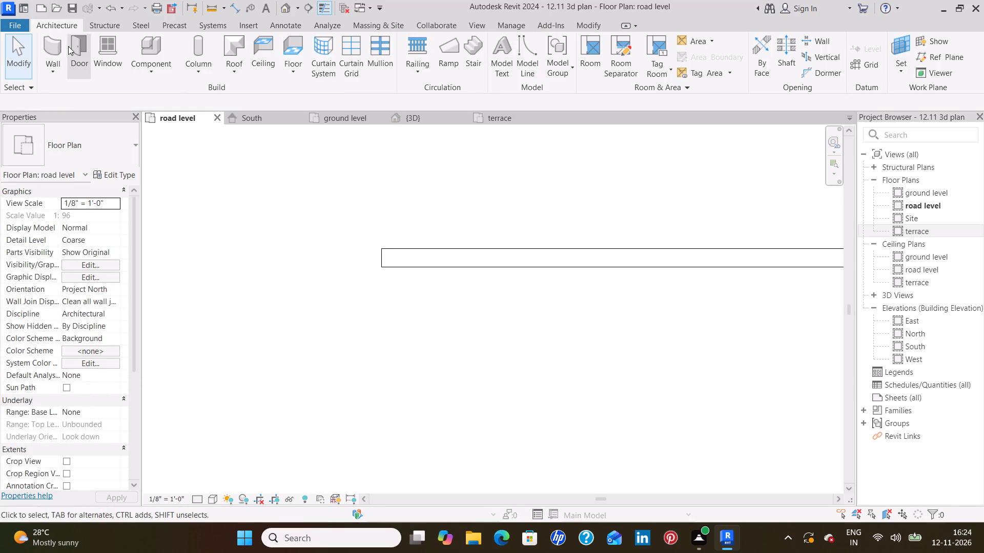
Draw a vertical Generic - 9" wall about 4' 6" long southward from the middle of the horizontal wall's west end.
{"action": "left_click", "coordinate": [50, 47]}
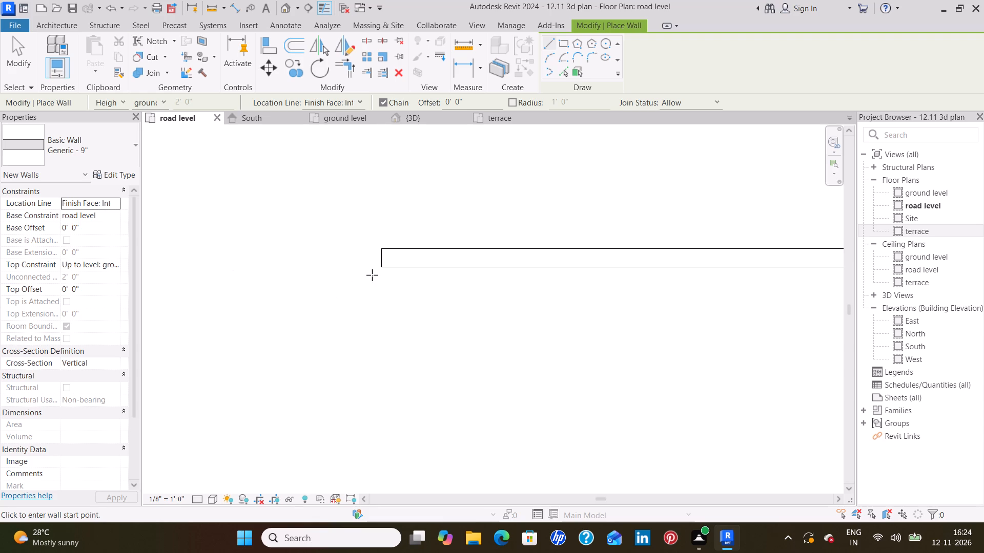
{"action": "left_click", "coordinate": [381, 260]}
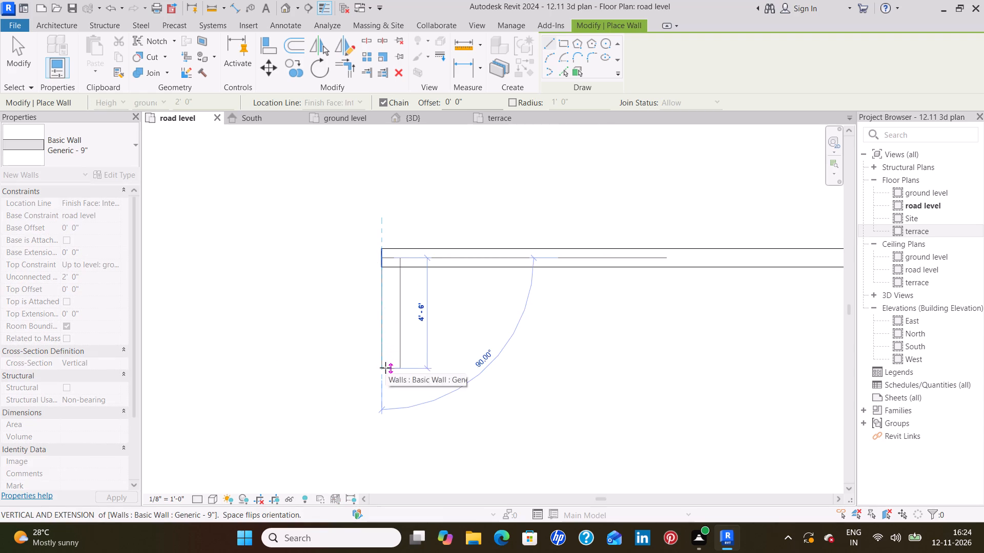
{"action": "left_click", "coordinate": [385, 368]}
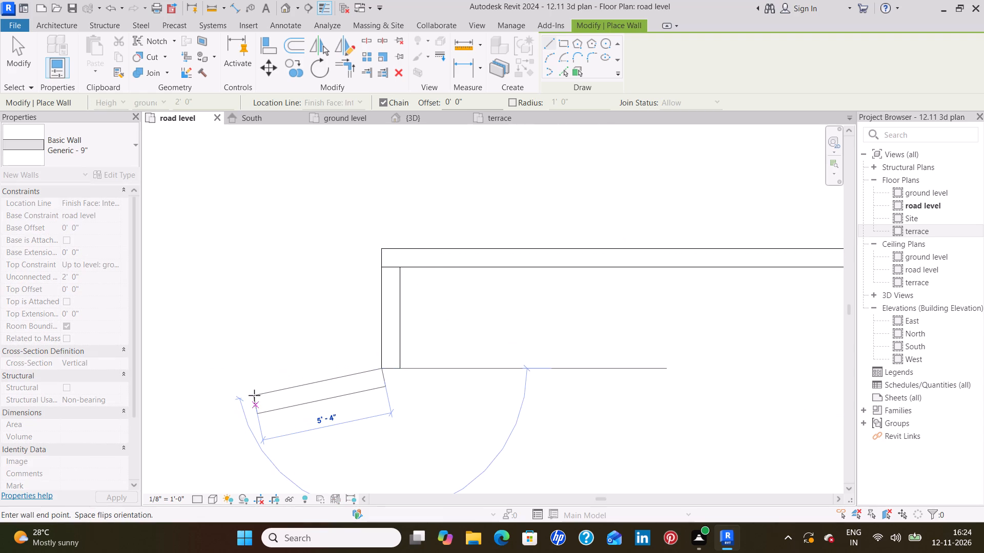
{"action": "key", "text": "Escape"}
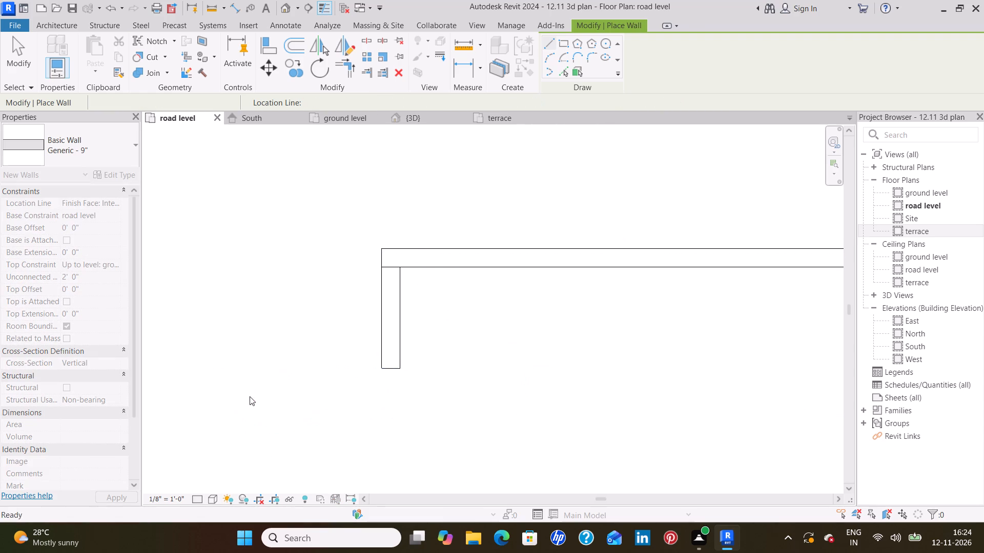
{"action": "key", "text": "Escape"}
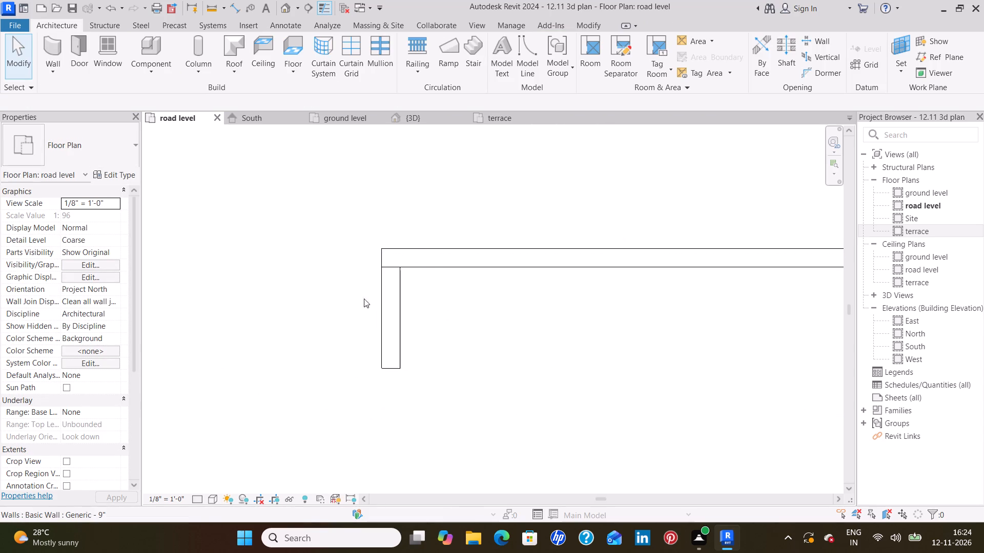
Delete the short vertical wall and the horizontal wall to clear the practice area.
{"action": "left_click", "coordinate": [379, 334]}
{"action": "key", "text": "Delete"}
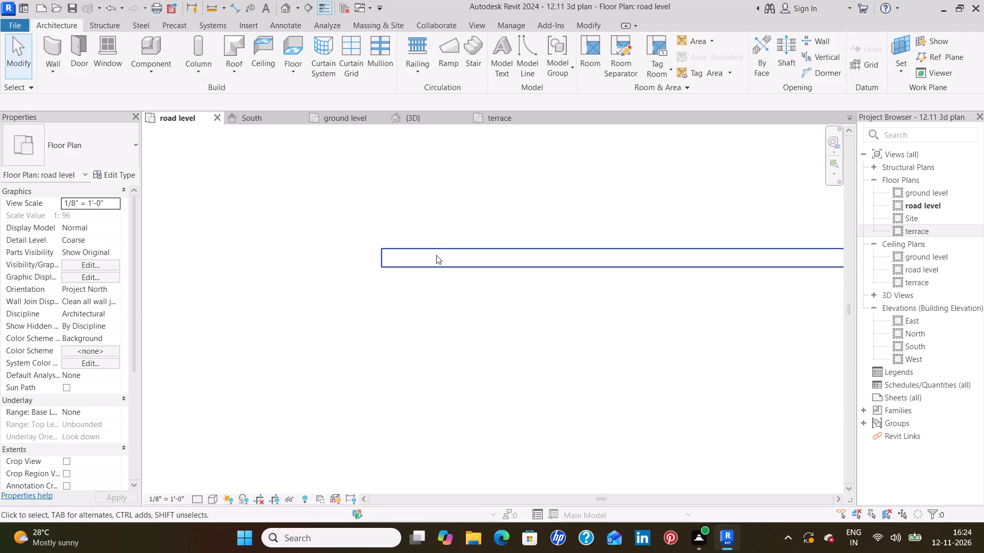
{"action": "left_click", "coordinate": [440, 267]}
{"action": "key", "text": "Delete"}
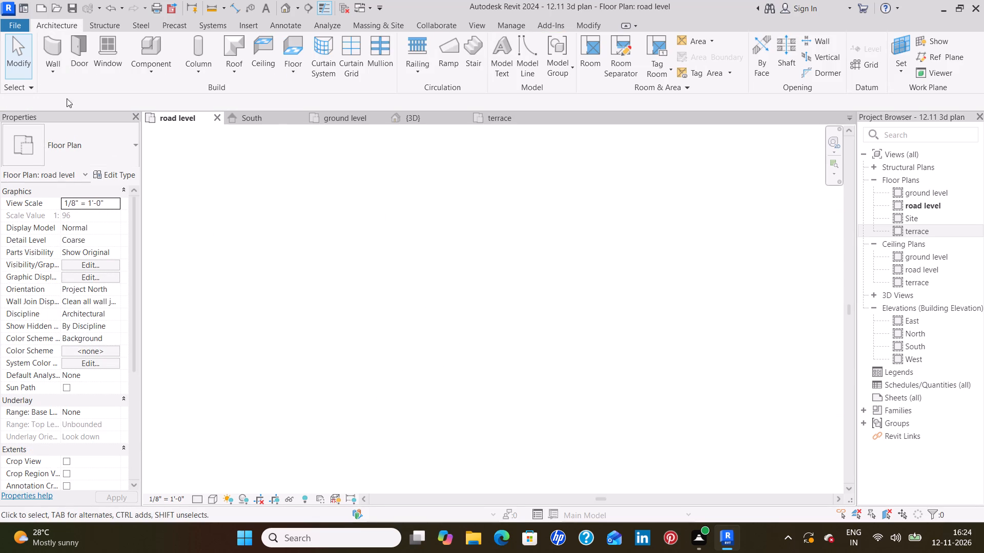
Duplicate the Generic - 9" basic wall type for new walls, keeping the suggested name.
{"action": "left_click", "coordinate": [50, 46]}
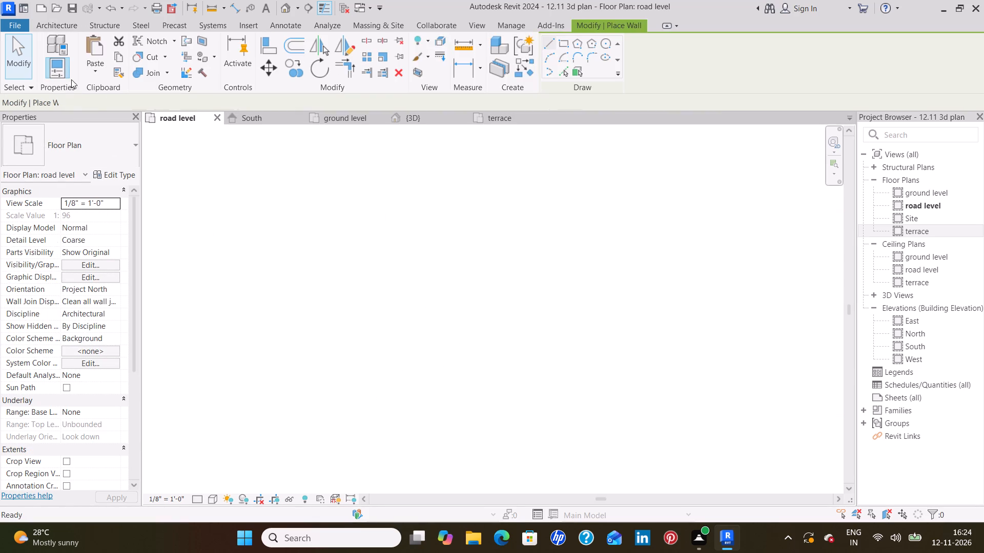
{"action": "left_click", "coordinate": [114, 152]}
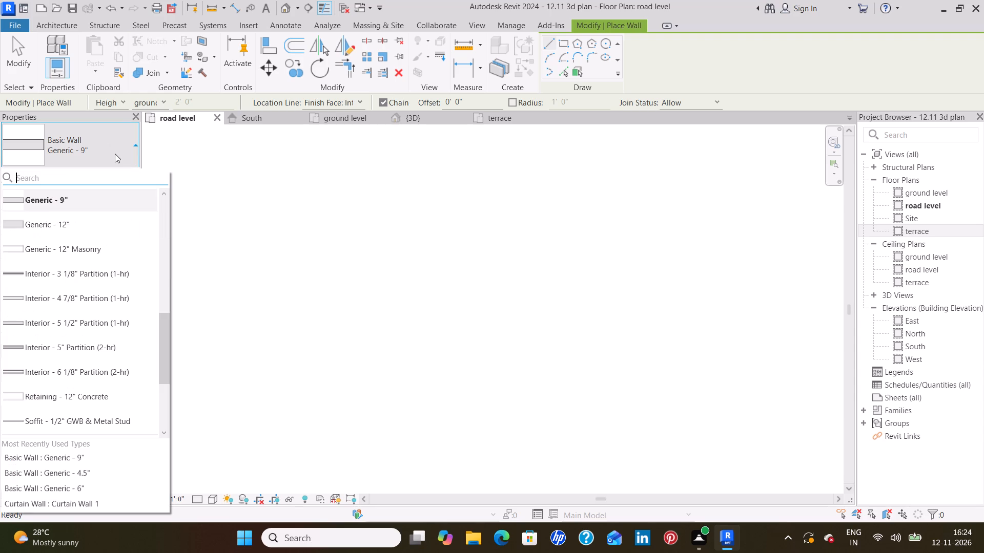
{"action": "scroll", "coordinate": [112, 235], "scroll_direction": "up", "scroll_amount": 2}
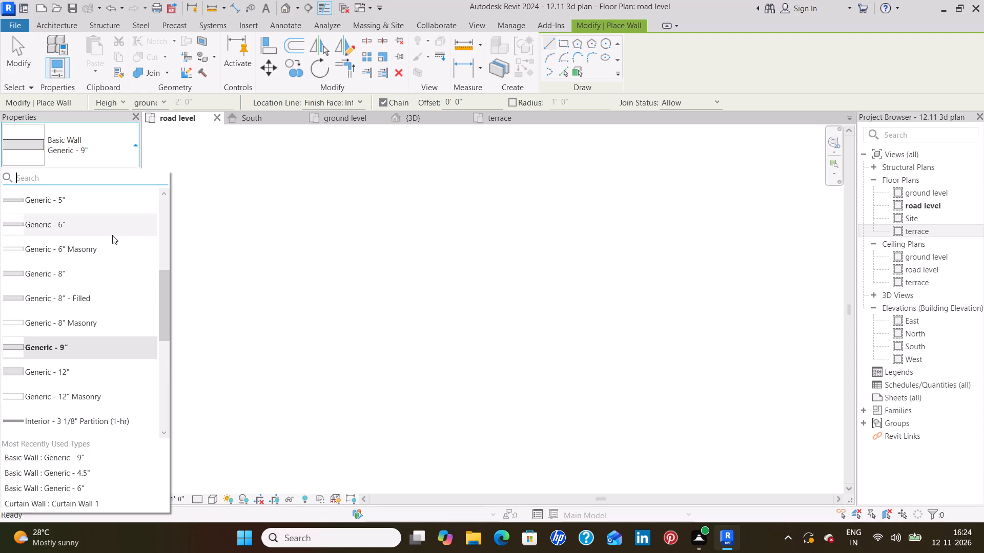
{"action": "left_click", "coordinate": [108, 152]}
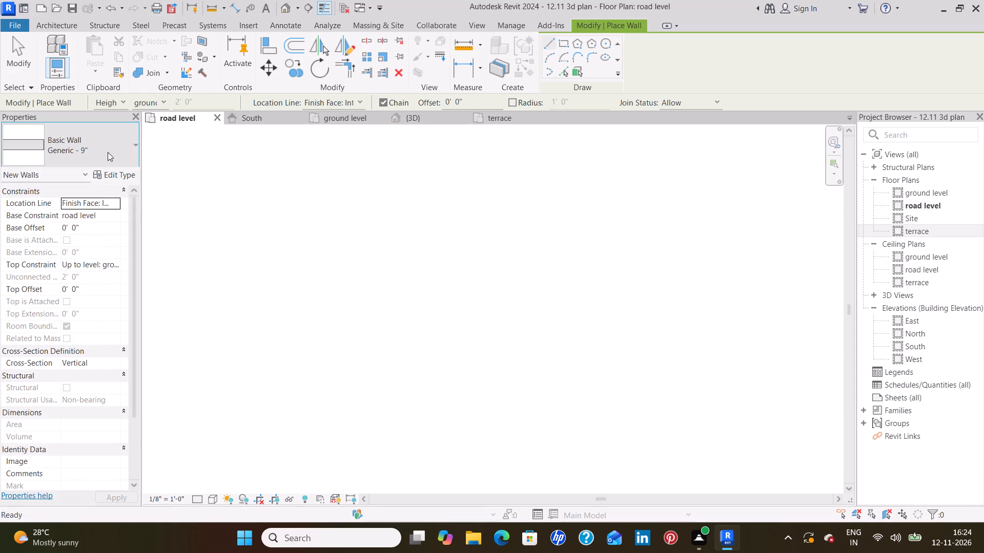
{"action": "left_click", "coordinate": [124, 171]}
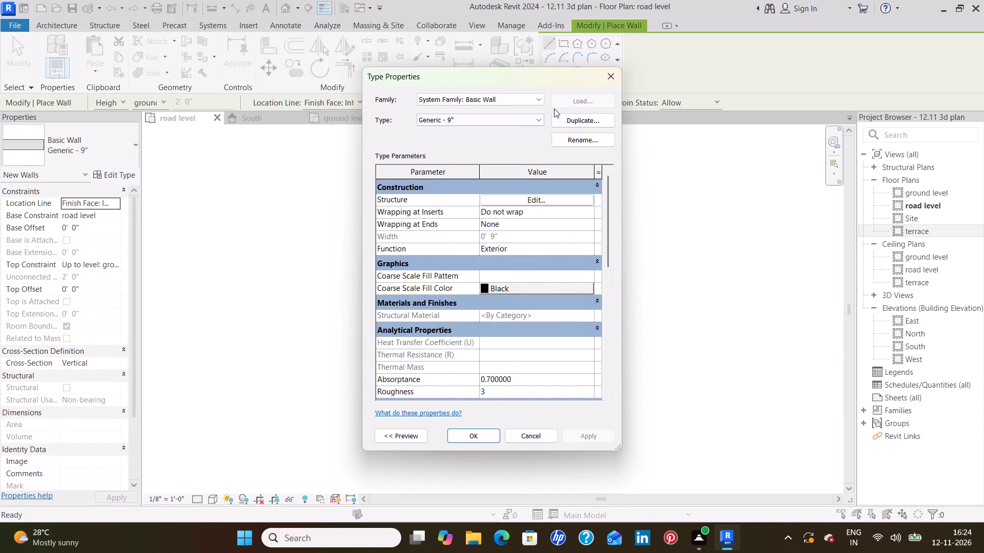
{"action": "left_click", "coordinate": [570, 119]}
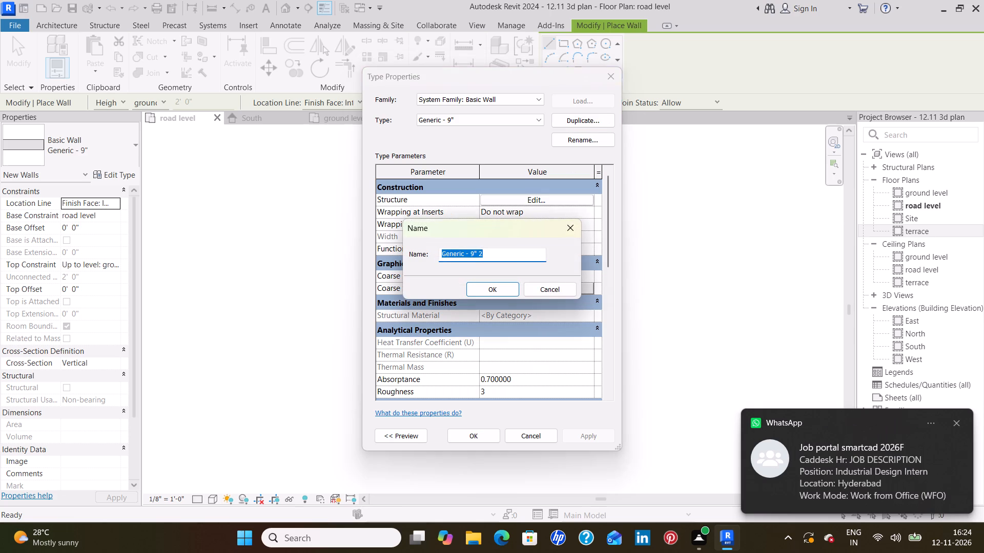
{"action": "left_click", "coordinate": [498, 292]}
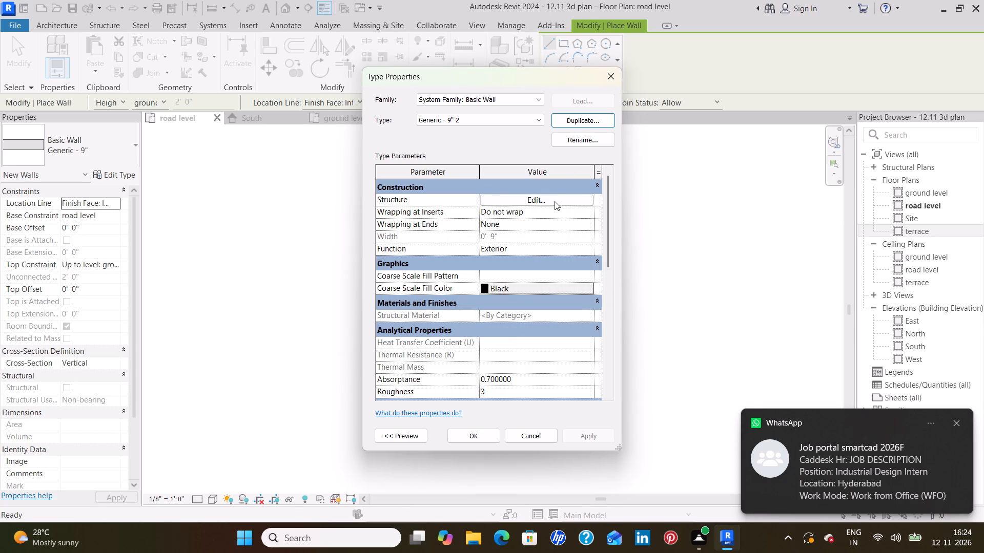
{"action": "left_click", "coordinate": [479, 437]}
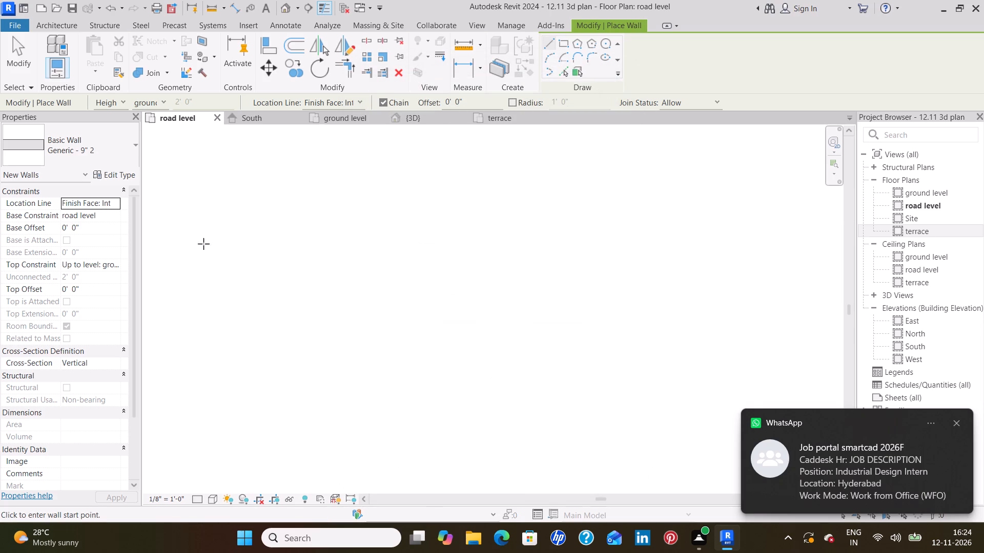
Draw a vertical wall southward, about 30' long, with base constraint ground level and top constraint up to terrace.
{"action": "left_click", "coordinate": [114, 218]}
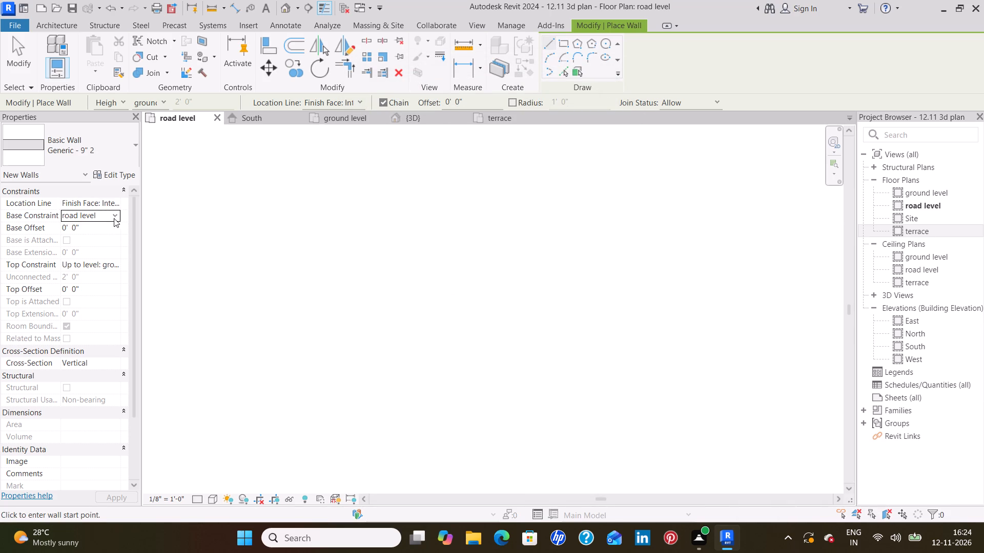
{"action": "left_click", "coordinate": [106, 239]}
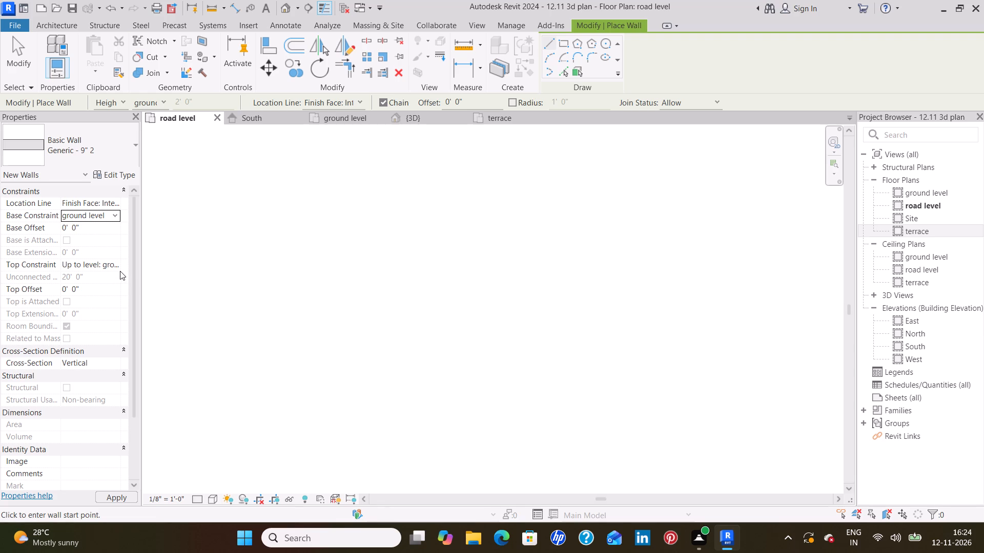
{"action": "left_click", "coordinate": [118, 267]}
{"action": "left_click", "coordinate": [111, 305]}
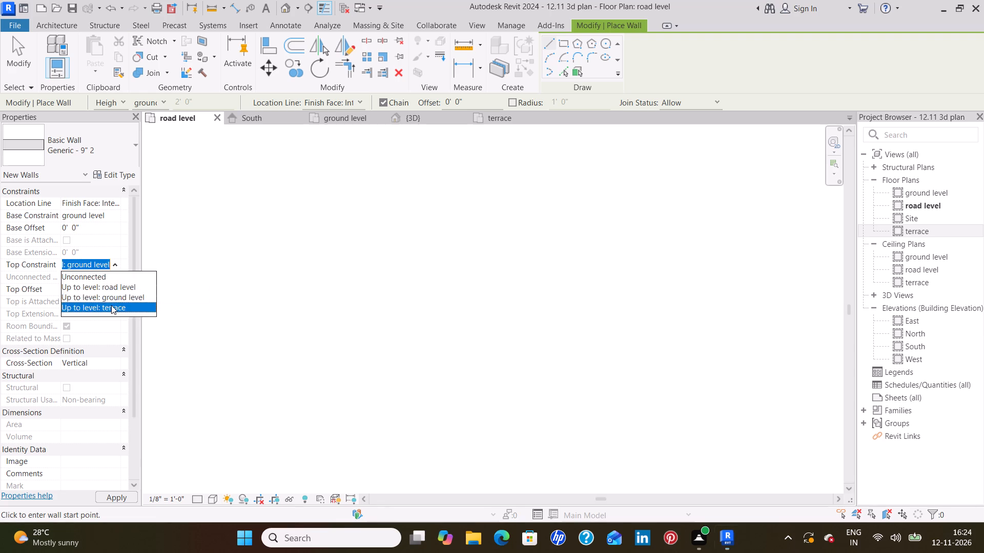
{"action": "left_click", "coordinate": [383, 219]}
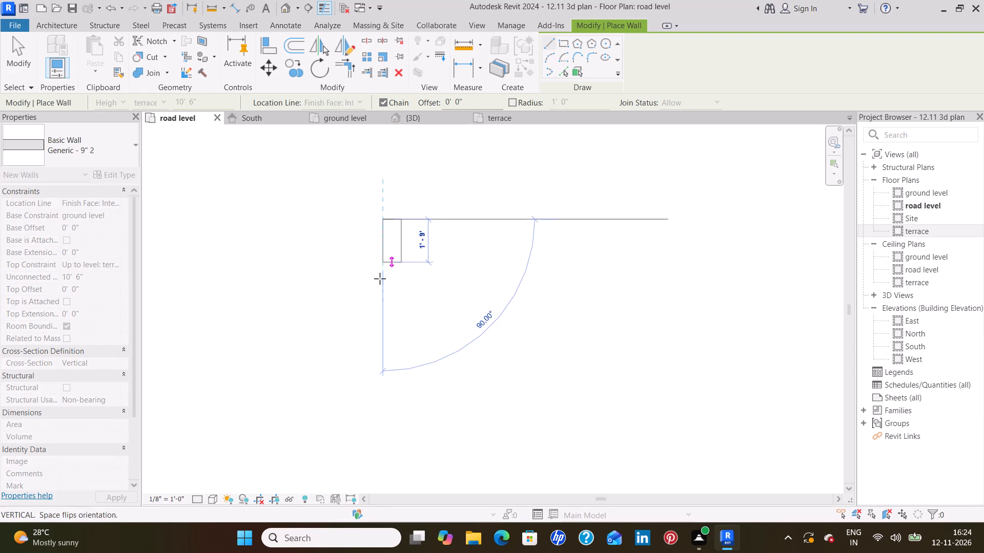
{"action": "scroll", "coordinate": [384, 388], "scroll_direction": "down", "scroll_amount": 9}
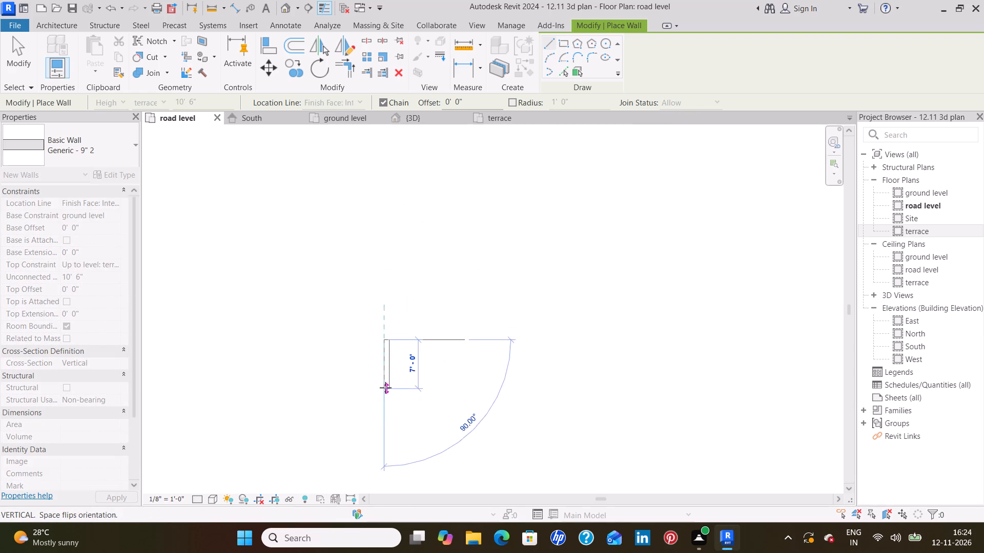
{"action": "middle_click_drag", "start_coordinate": [387, 387], "coordinate": [367, 193]}
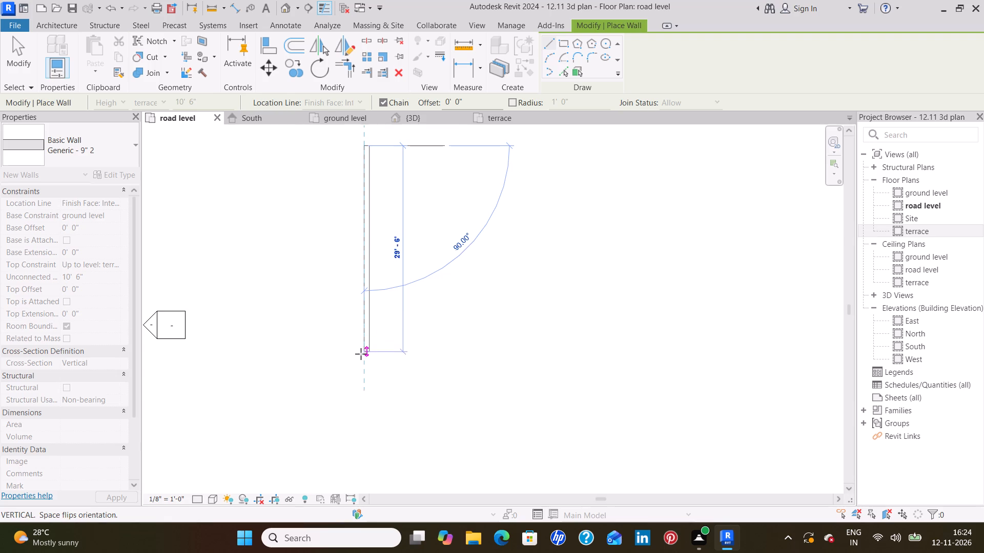
{"action": "left_click", "coordinate": [359, 360]}
{"action": "key", "text": "Escape"}
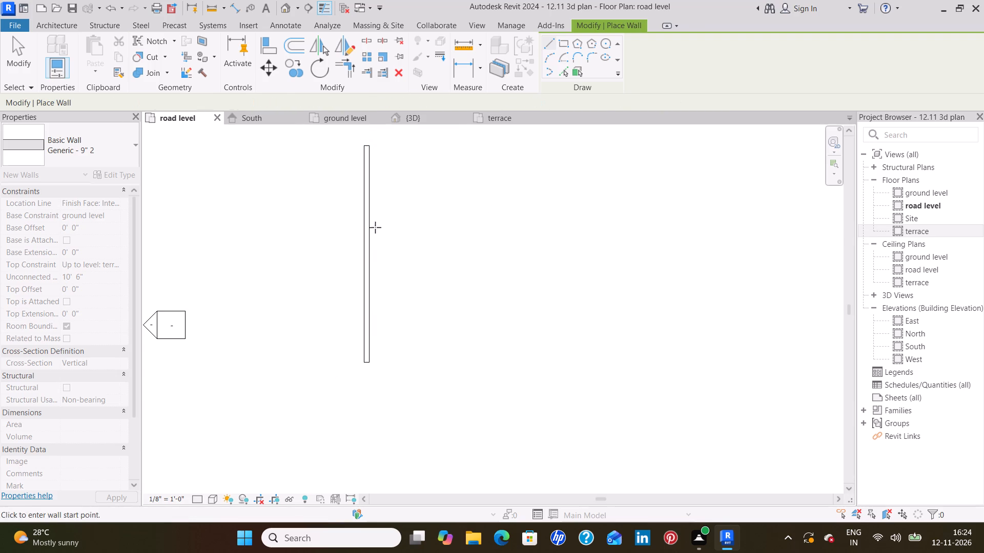
Draw a horizontal wall eastward from the vertical wall's north end, with base constraint road level and top constraint up to ground level.
{"action": "left_click", "coordinate": [361, 146]}
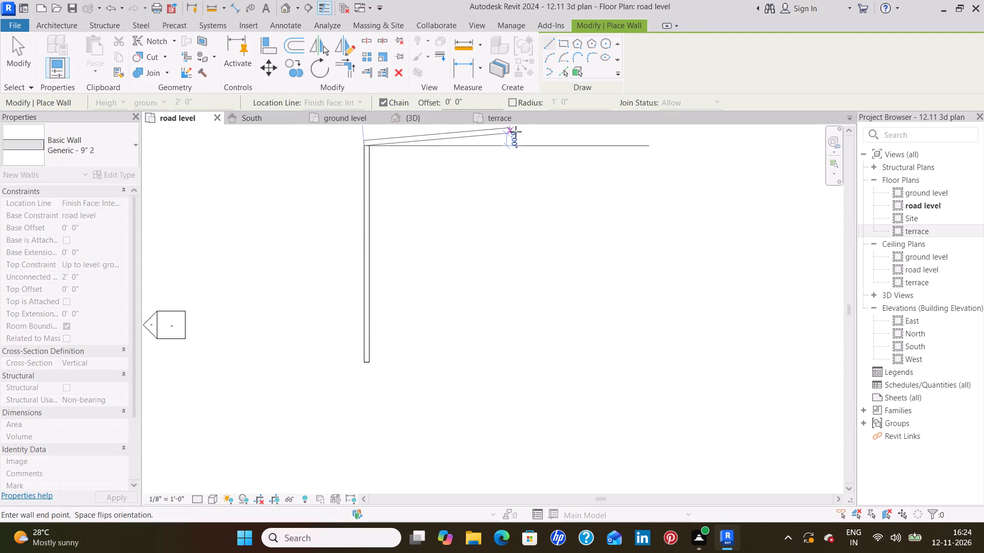
{"action": "left_click", "coordinate": [593, 144]}
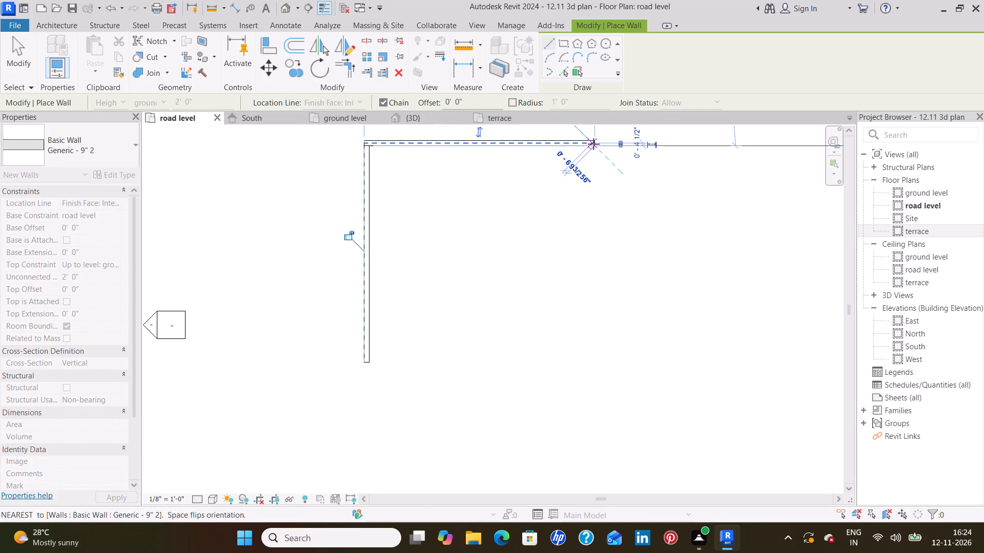
{"action": "key", "text": "Escape"}
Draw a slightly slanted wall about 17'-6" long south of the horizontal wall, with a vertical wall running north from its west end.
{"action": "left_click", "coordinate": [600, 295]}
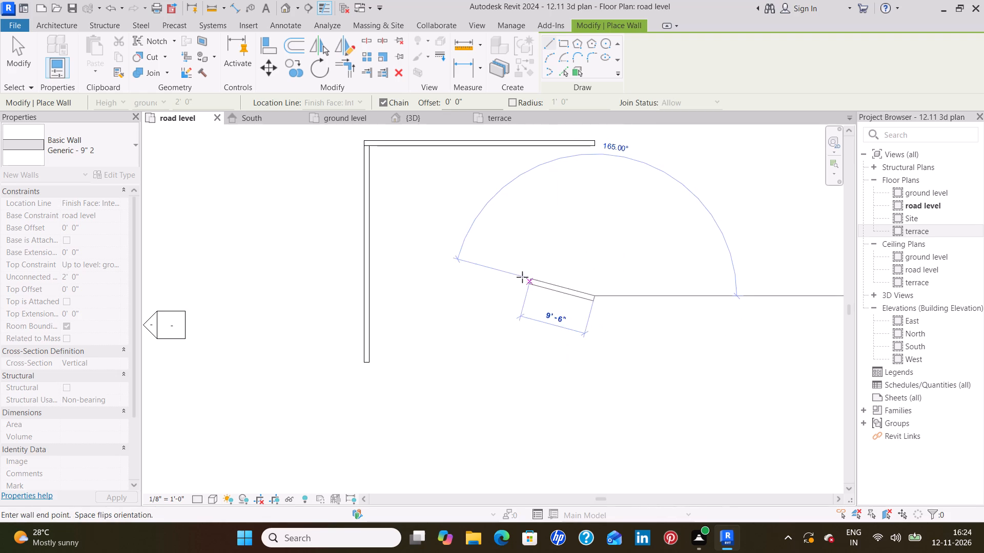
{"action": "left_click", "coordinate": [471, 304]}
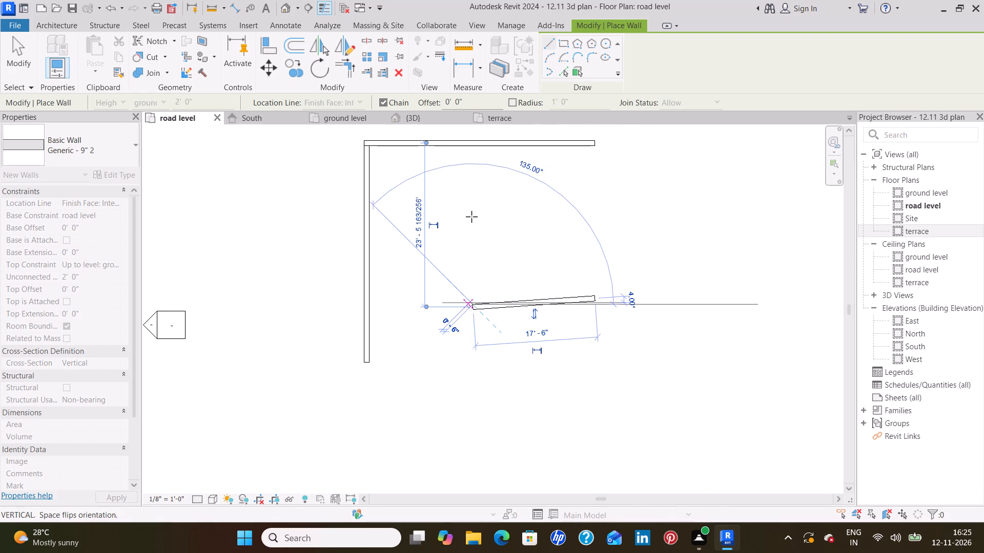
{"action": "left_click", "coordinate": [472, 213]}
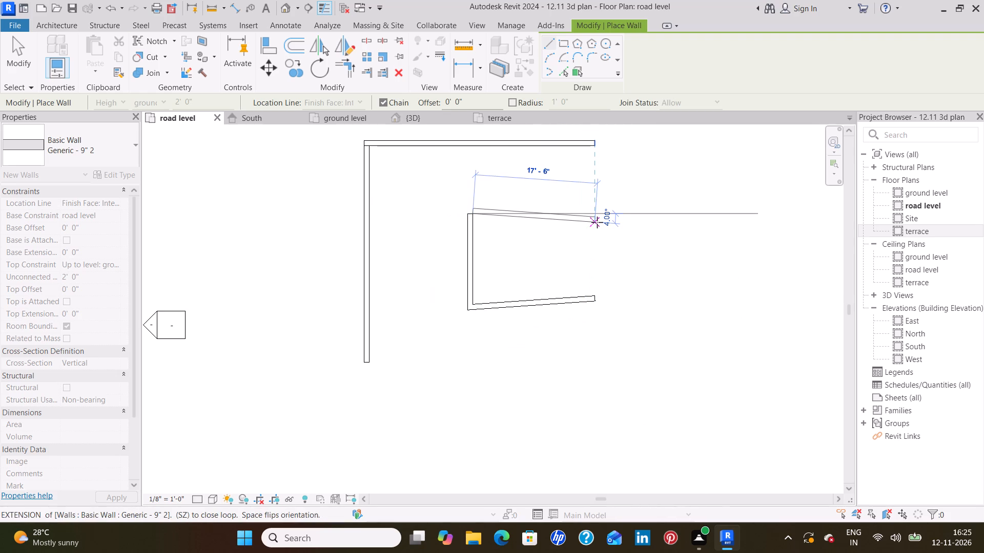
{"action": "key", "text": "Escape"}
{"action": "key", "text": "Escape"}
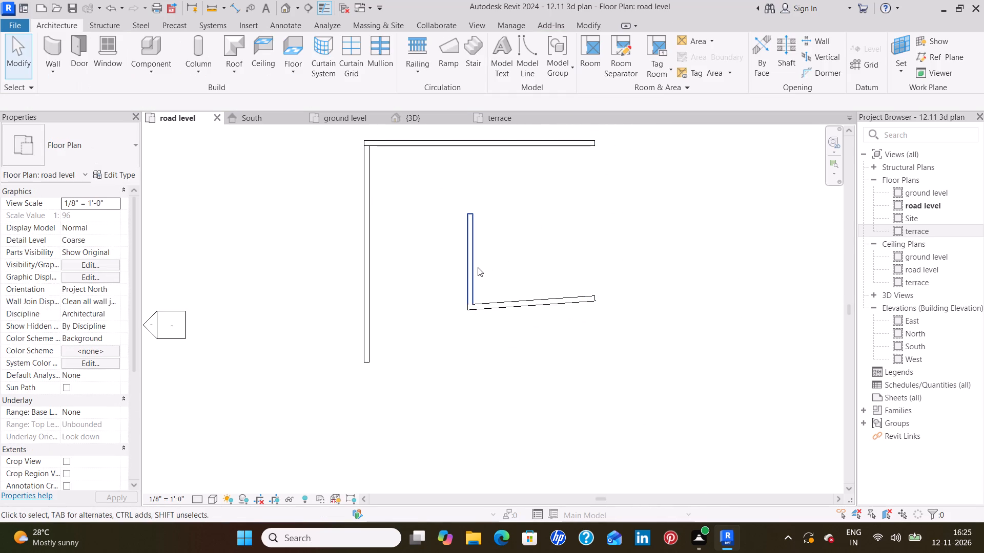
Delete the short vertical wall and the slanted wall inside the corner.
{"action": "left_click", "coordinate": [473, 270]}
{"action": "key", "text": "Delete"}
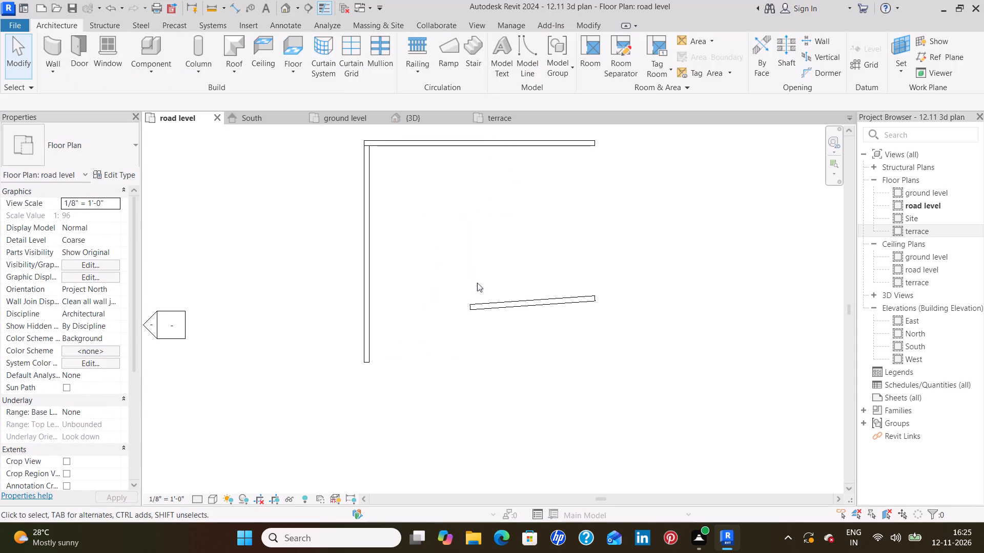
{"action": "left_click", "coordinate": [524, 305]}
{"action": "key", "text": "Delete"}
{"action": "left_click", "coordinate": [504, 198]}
Delete the long vertical wall and the horizontal wall to clear the practice area.
{"action": "left_click", "coordinate": [362, 167]}
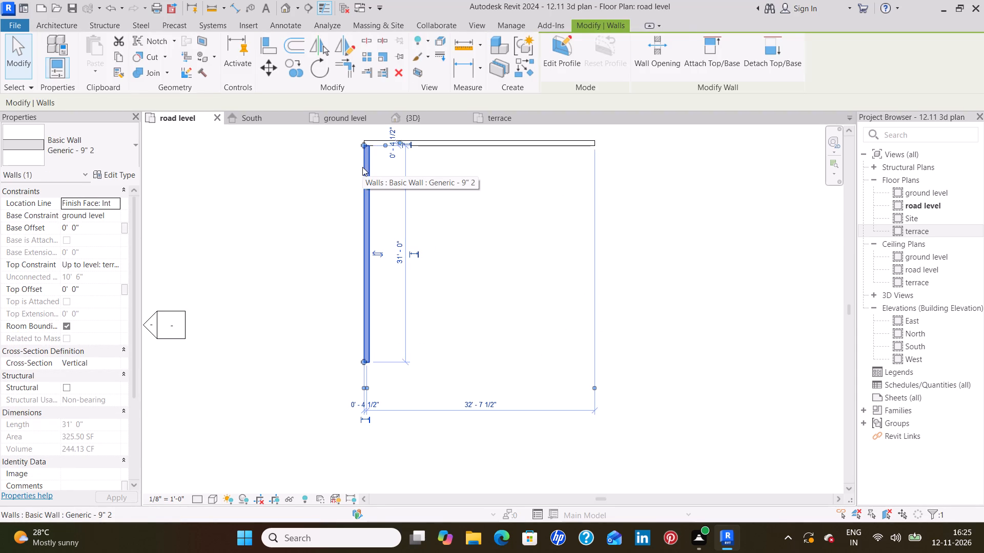
{"action": "key", "text": "Delete"}
{"action": "left_click", "coordinate": [452, 145]}
{"action": "key", "text": "Delete"}
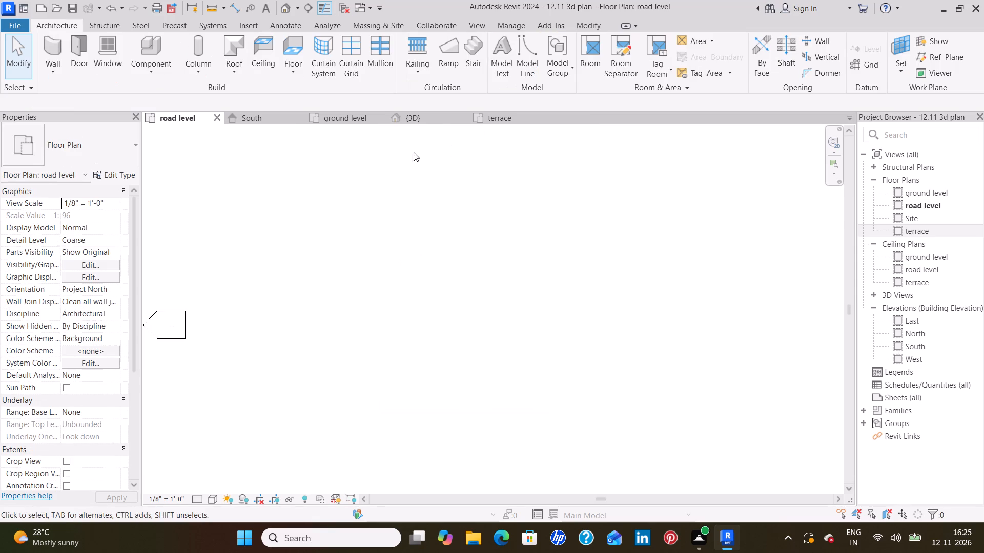
Draw a vertical wall about 32' northward and a longer horizontal wall eastward from its top, base constraint ground level, top constraint up to terrace.
{"action": "left_click", "coordinate": [52, 50]}
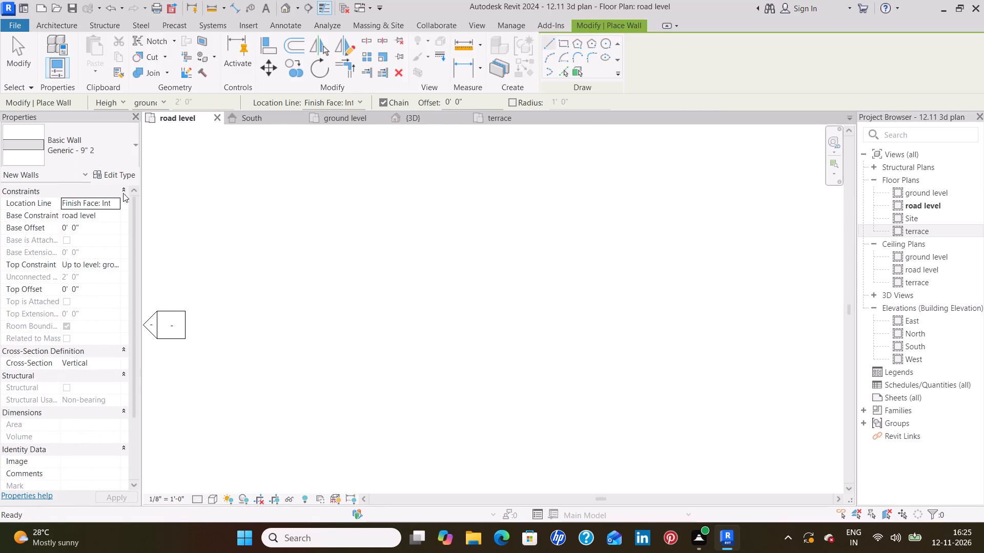
{"action": "left_click", "coordinate": [110, 217]}
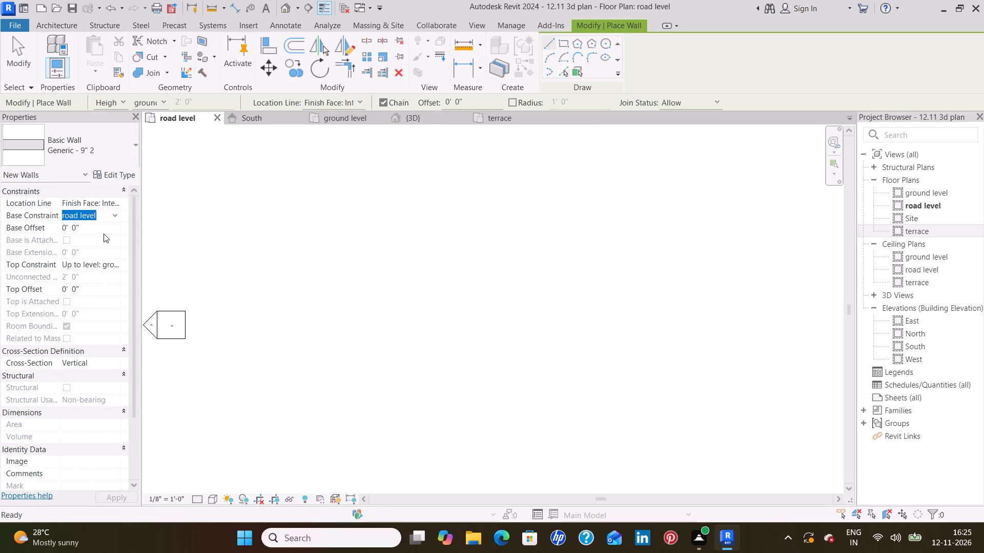
{"action": "left_click", "coordinate": [116, 217]}
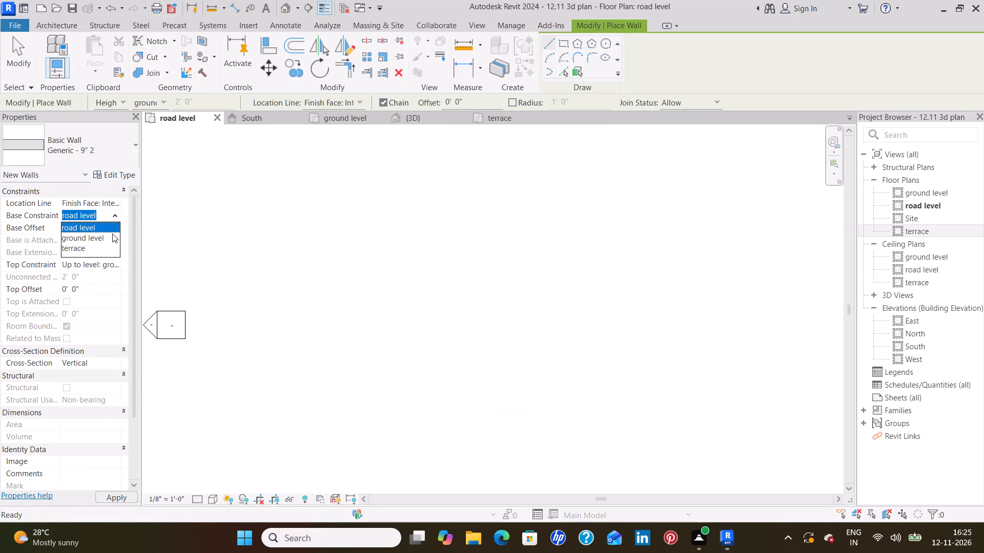
{"action": "left_click", "coordinate": [111, 237]}
{"action": "double_click", "coordinate": [118, 268]}
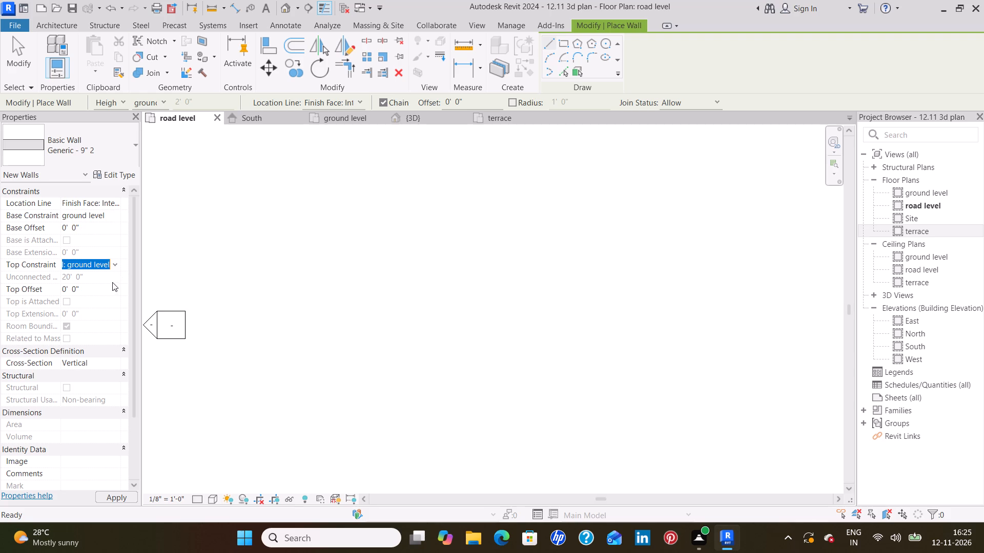
{"action": "left_click", "coordinate": [113, 266]}
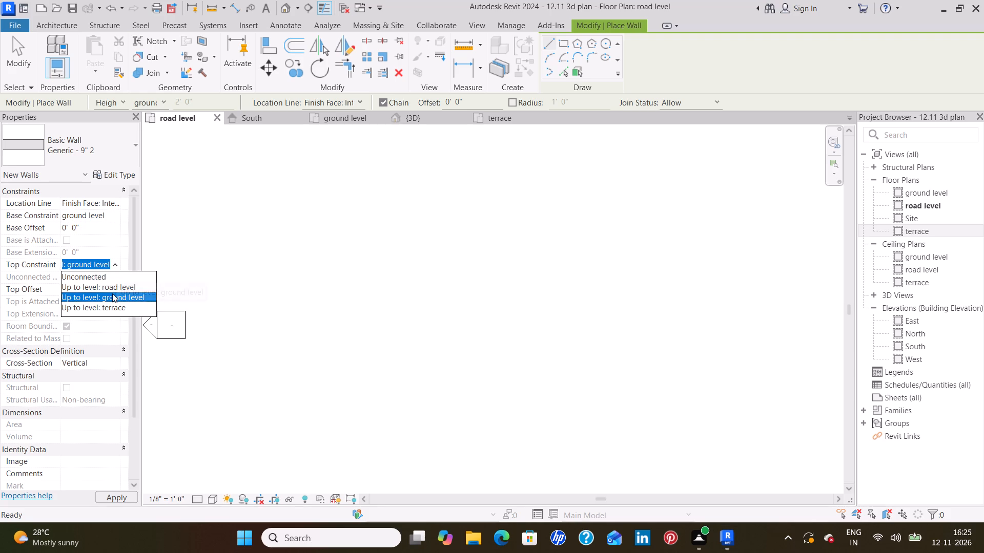
{"action": "left_click", "coordinate": [110, 307]}
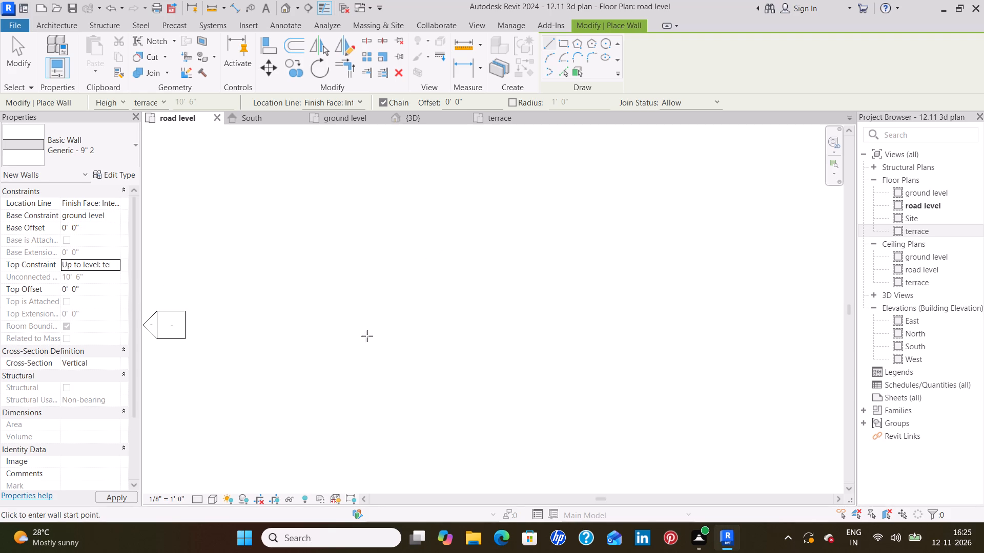
{"action": "left_click", "coordinate": [362, 389]}
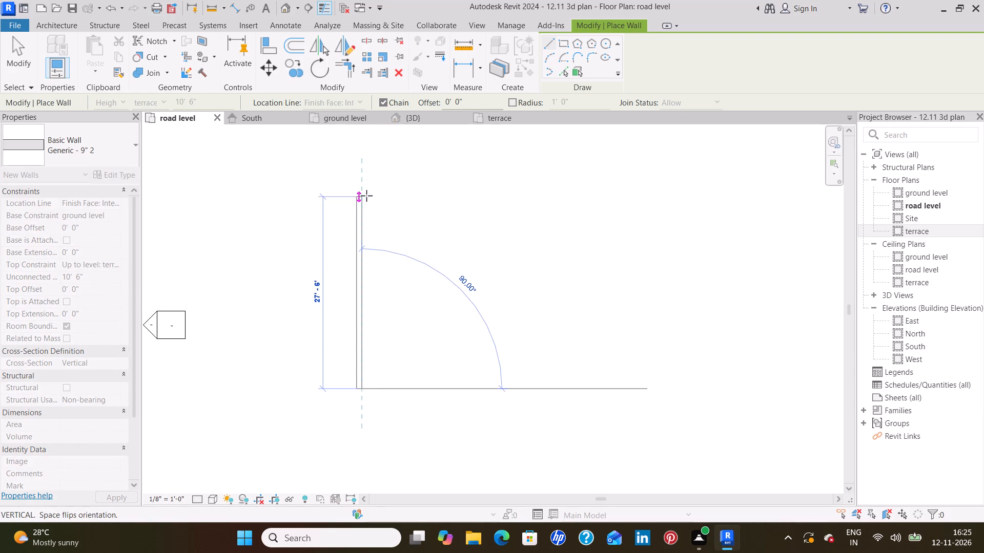
{"action": "left_click", "coordinate": [364, 165]}
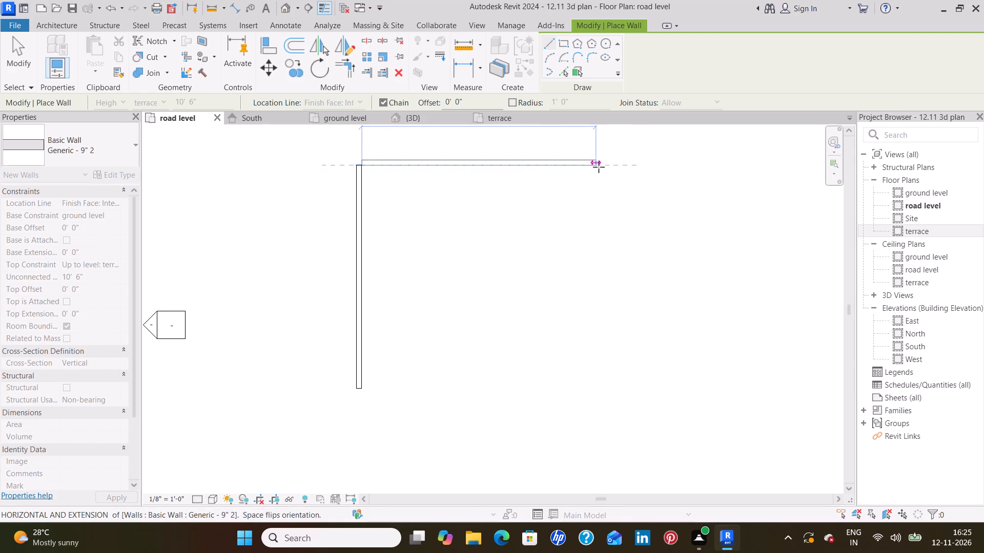
{"action": "left_click", "coordinate": [623, 165]}
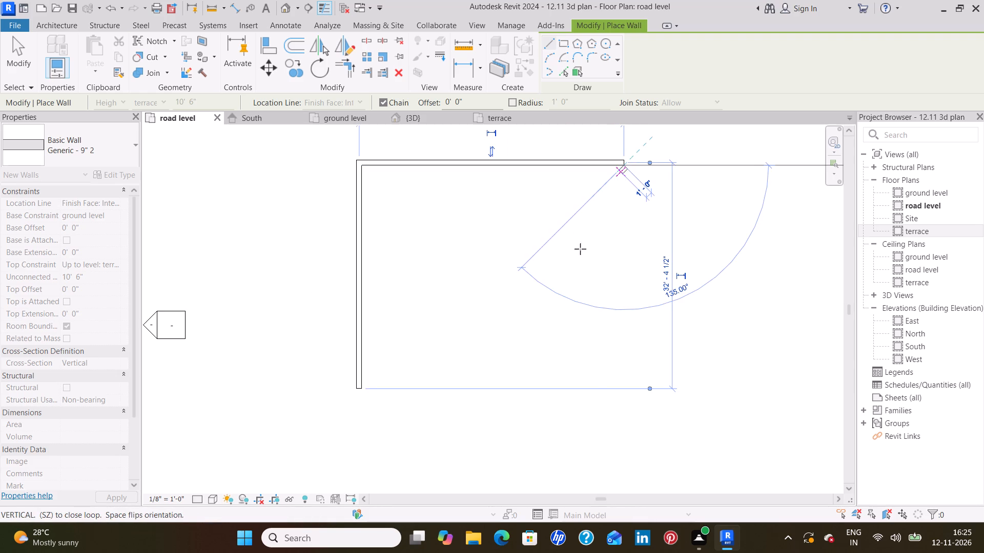
{"action": "key", "text": "Escape"}
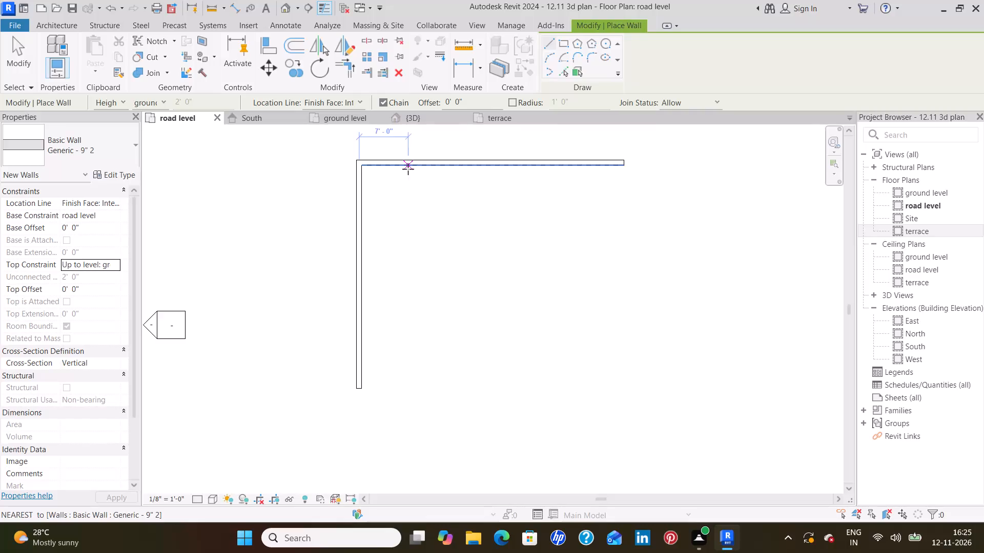
Draw a road-level-to-ground-level wall about 10' south from the horizontal wall, continuing about 11' west to meet the long vertical wall.
{"action": "middle_click_drag", "start_coordinate": [408, 169], "coordinate": [434, 272]}
{"action": "scroll", "coordinate": [440, 277], "scroll_direction": "up", "scroll_amount": 7}
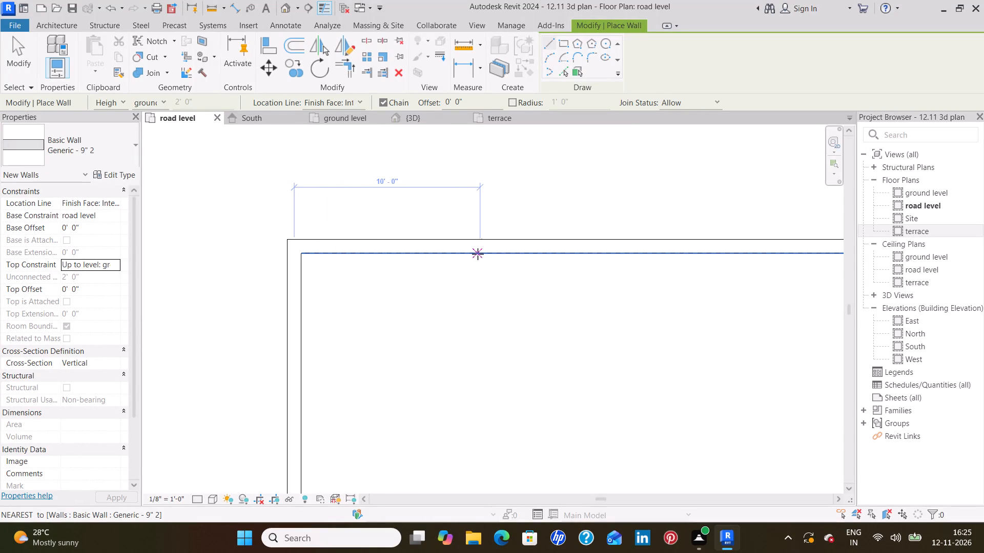
{"action": "left_click", "coordinate": [499, 257]}
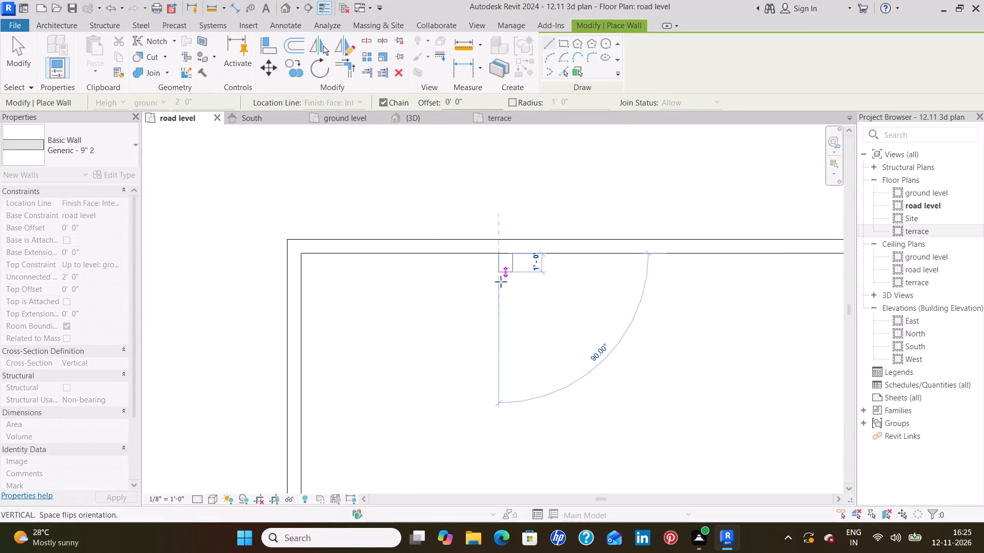
{"action": "middle_click_drag", "start_coordinate": [499, 378], "coordinate": [499, 268]}
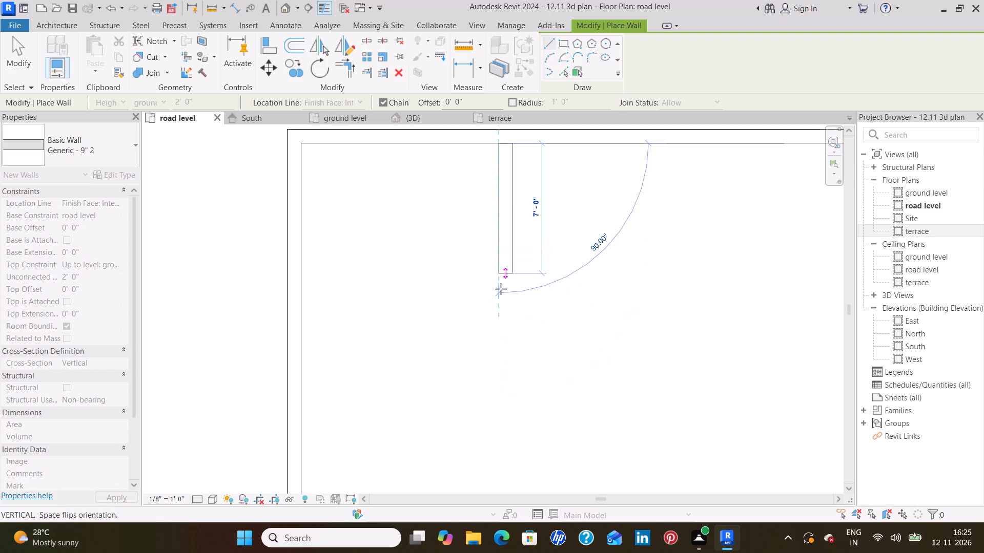
{"action": "left_click", "coordinate": [500, 326]}
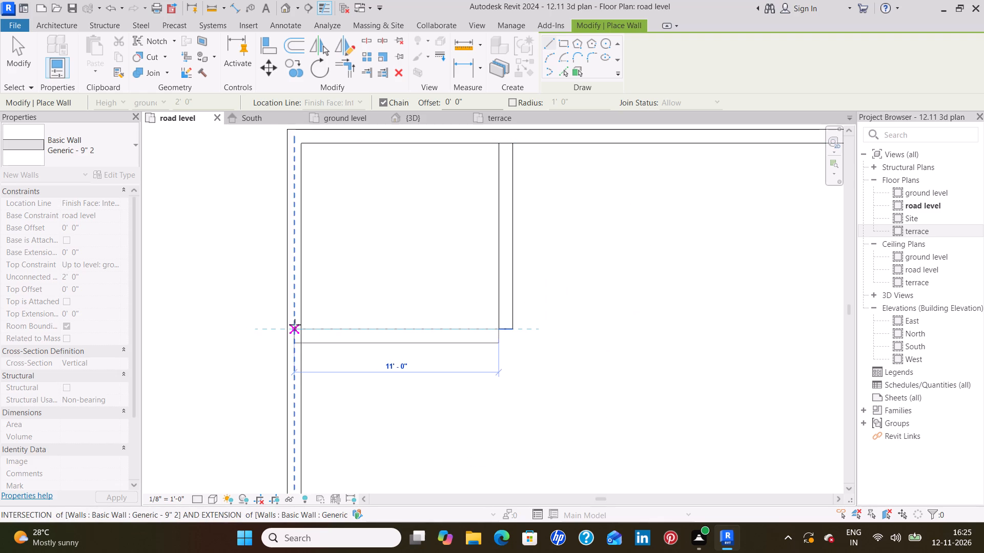
{"action": "left_click", "coordinate": [295, 325]}
{"action": "key", "text": "Escape"}
{"action": "key", "text": "Escape"}
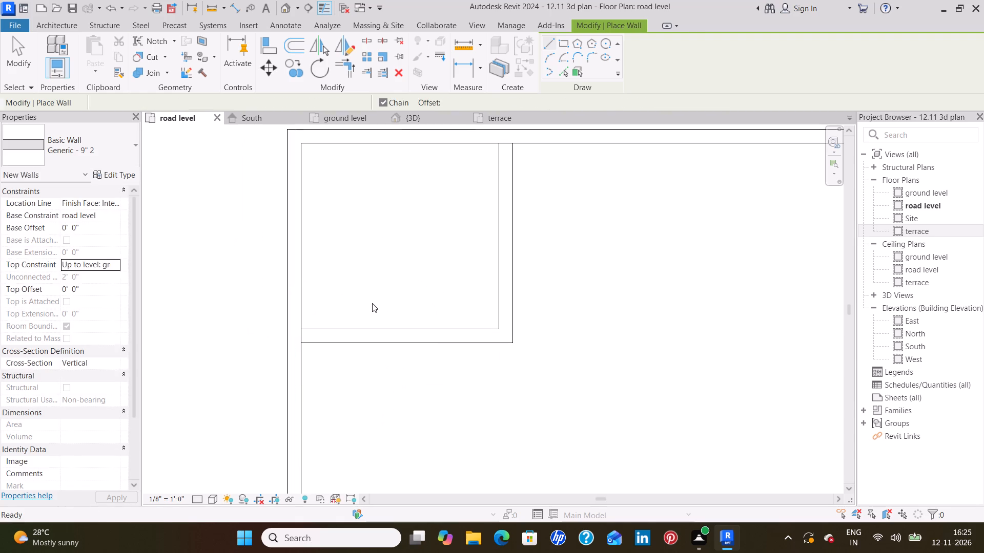
Set the location line of the small enclosure's south wall to Finish Face: Exterior.
{"action": "left_click", "coordinate": [499, 204]}
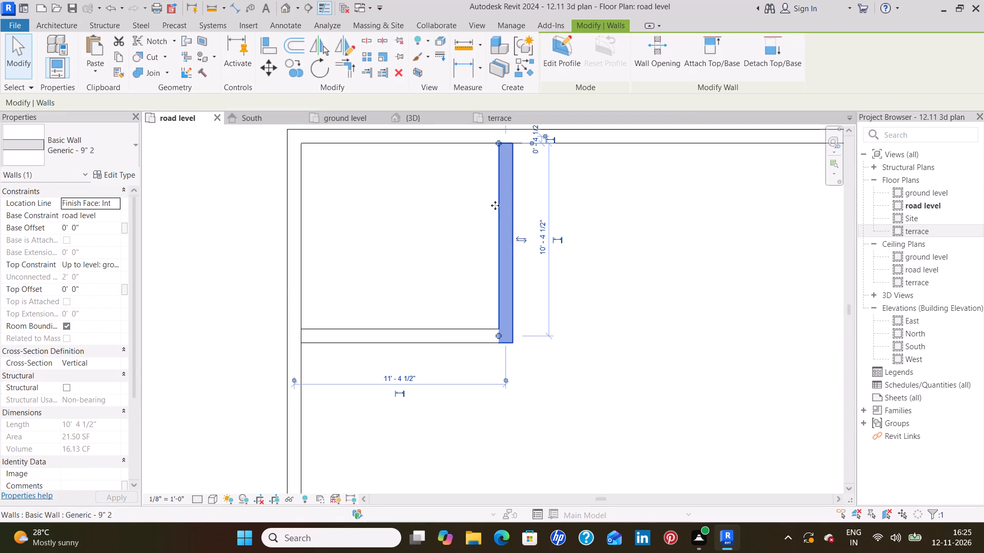
{"action": "left_click", "coordinate": [439, 326]}
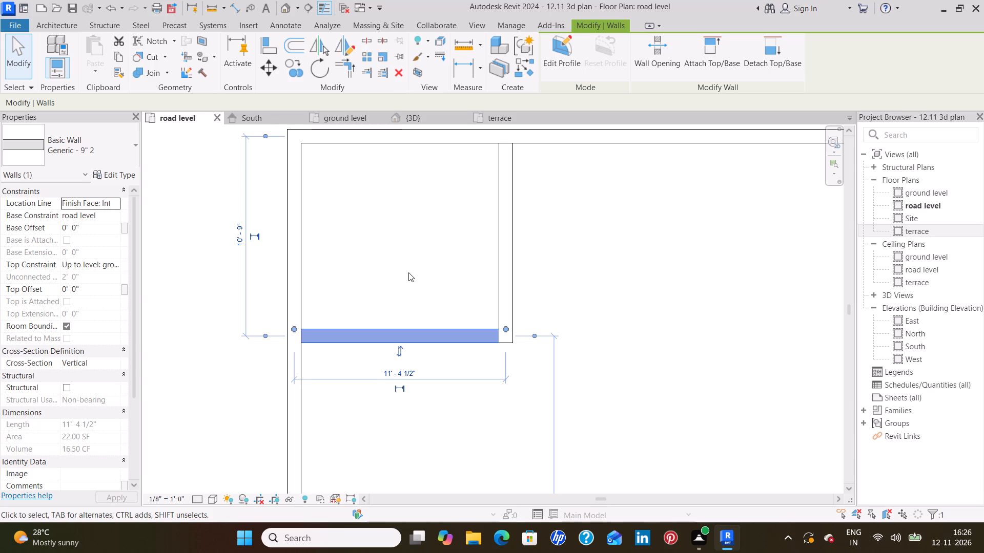
{"action": "left_click", "coordinate": [114, 206]}
{"action": "left_click", "coordinate": [115, 237]}
{"action": "left_click", "coordinate": [107, 148]}
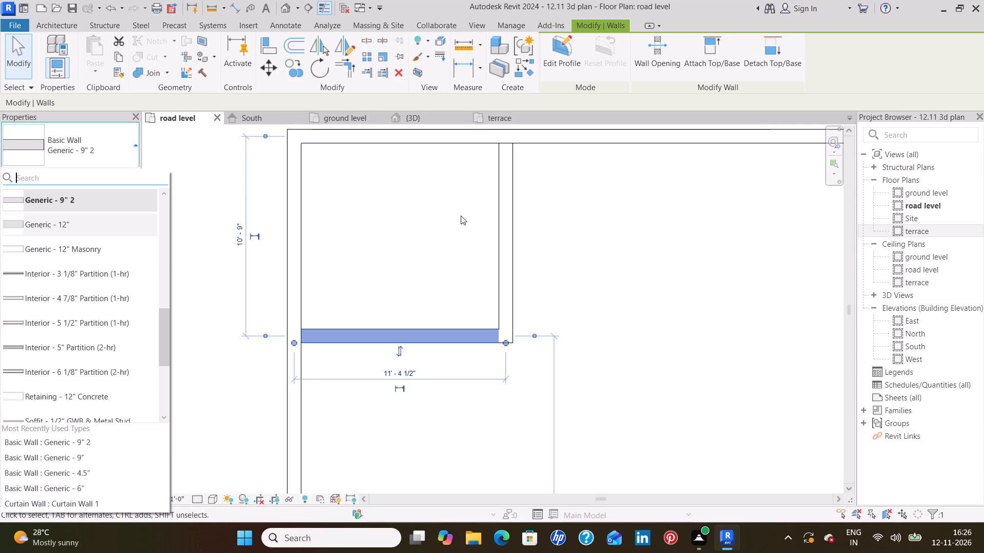
{"action": "left_click", "coordinate": [99, 136]}
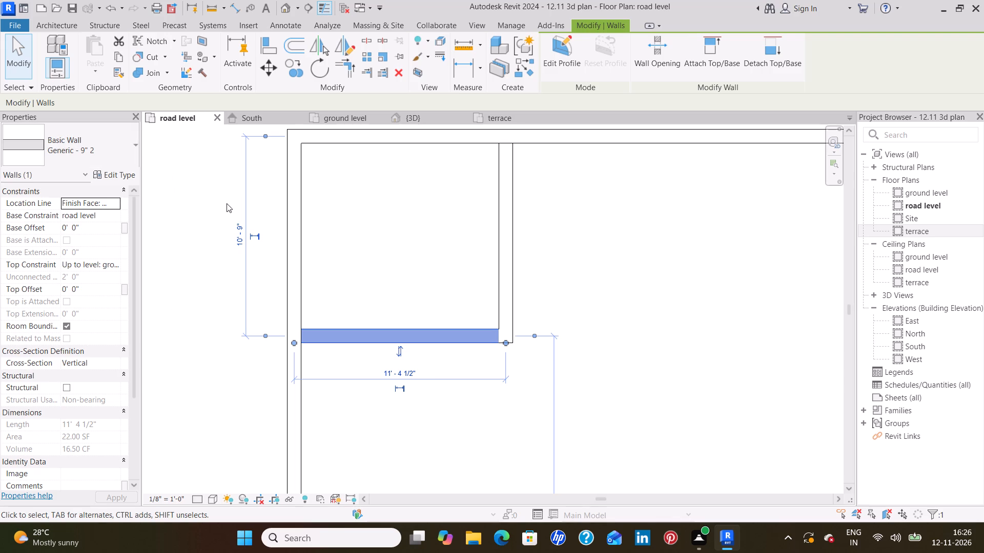
{"action": "key", "text": "Escape"}
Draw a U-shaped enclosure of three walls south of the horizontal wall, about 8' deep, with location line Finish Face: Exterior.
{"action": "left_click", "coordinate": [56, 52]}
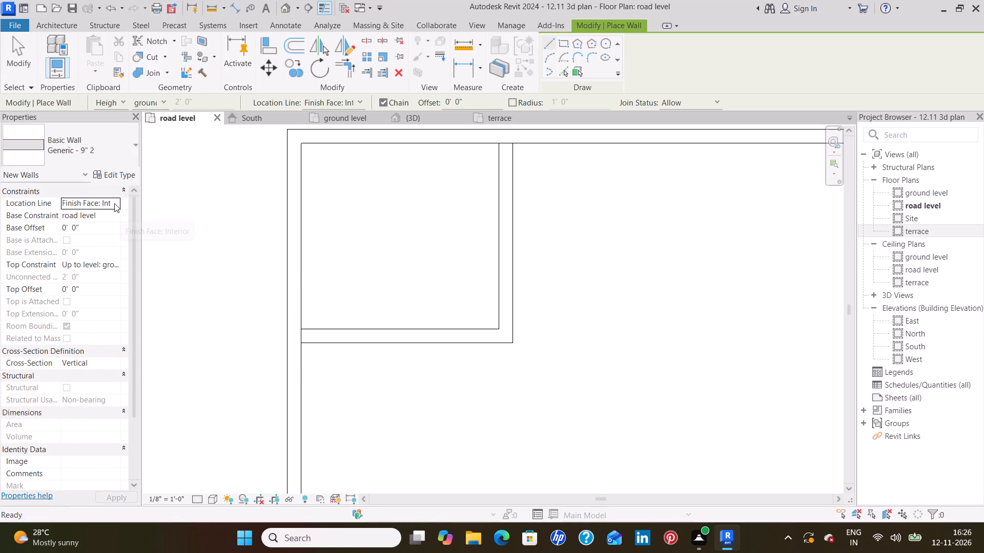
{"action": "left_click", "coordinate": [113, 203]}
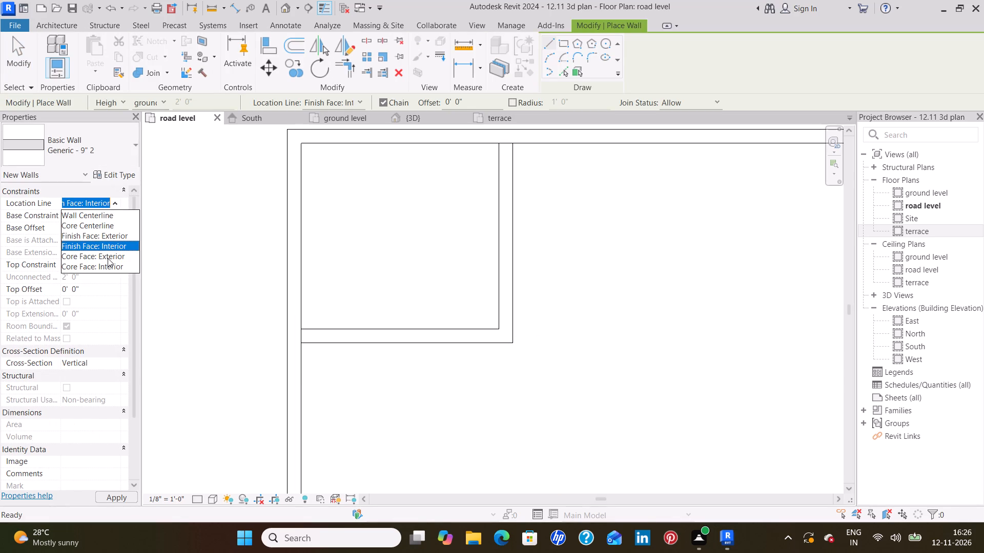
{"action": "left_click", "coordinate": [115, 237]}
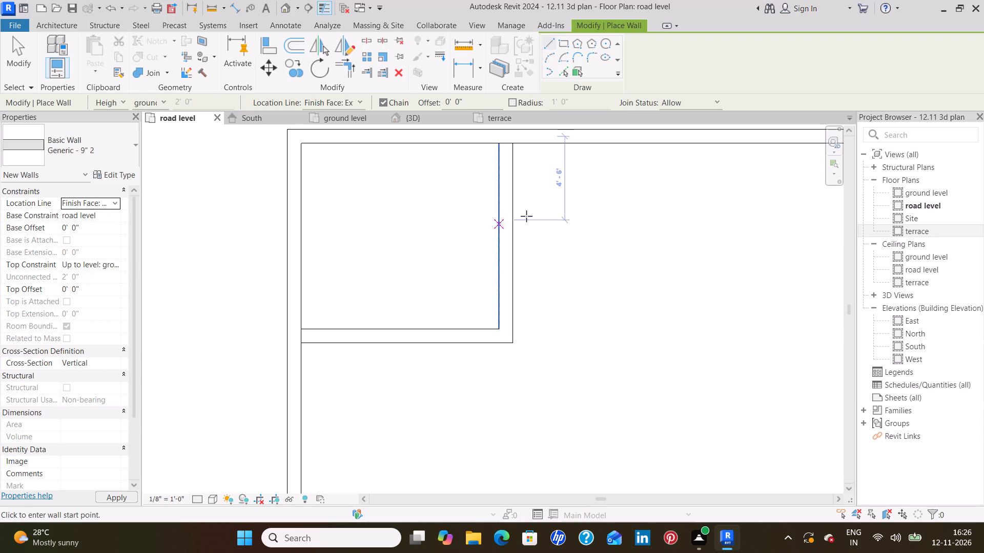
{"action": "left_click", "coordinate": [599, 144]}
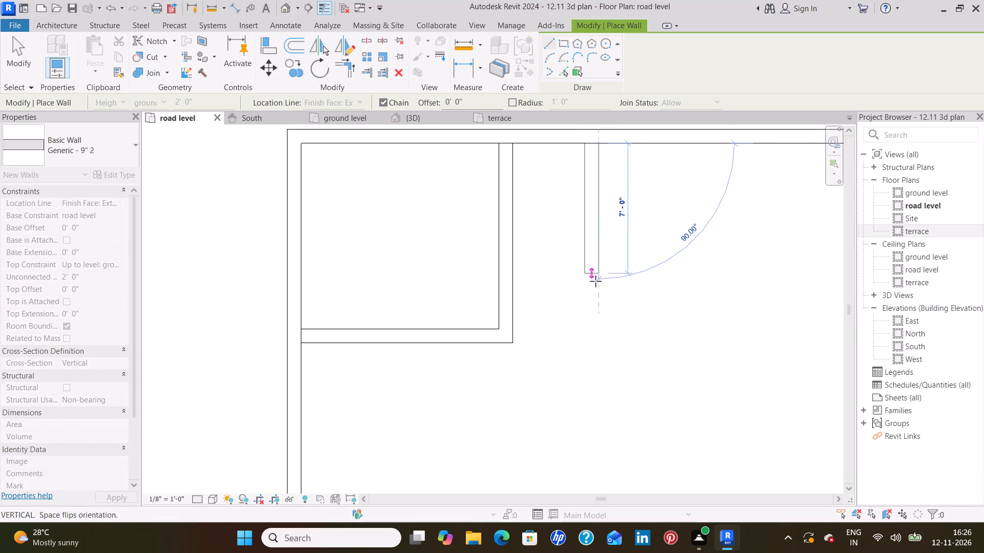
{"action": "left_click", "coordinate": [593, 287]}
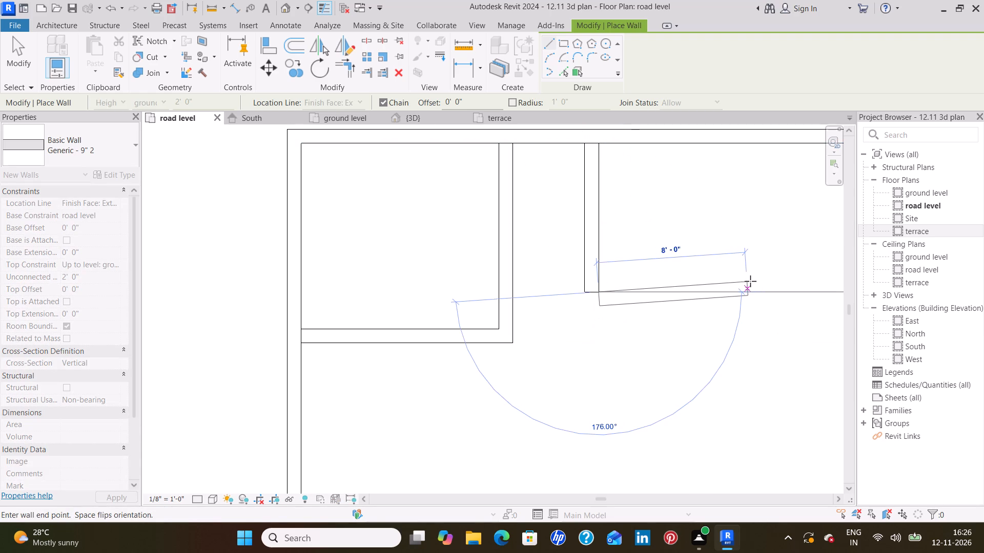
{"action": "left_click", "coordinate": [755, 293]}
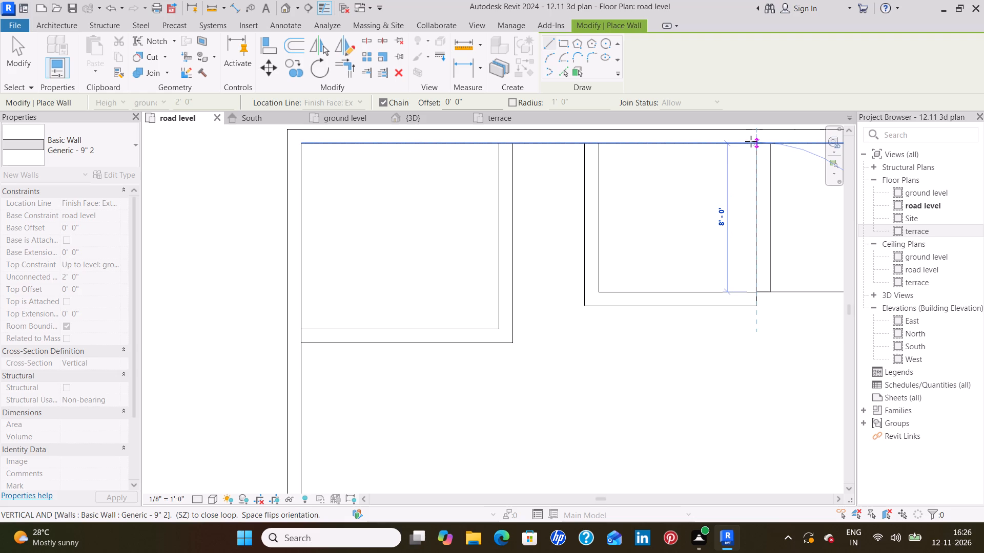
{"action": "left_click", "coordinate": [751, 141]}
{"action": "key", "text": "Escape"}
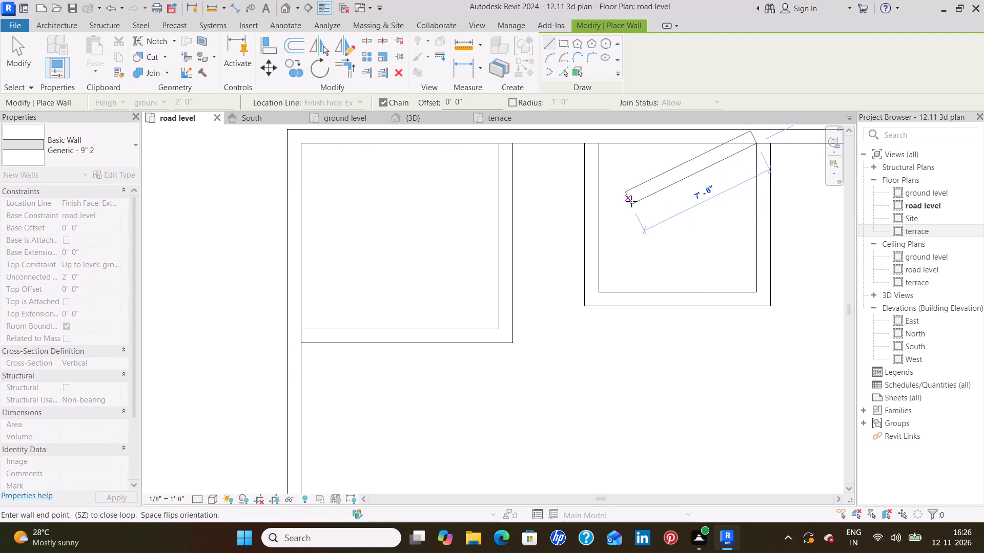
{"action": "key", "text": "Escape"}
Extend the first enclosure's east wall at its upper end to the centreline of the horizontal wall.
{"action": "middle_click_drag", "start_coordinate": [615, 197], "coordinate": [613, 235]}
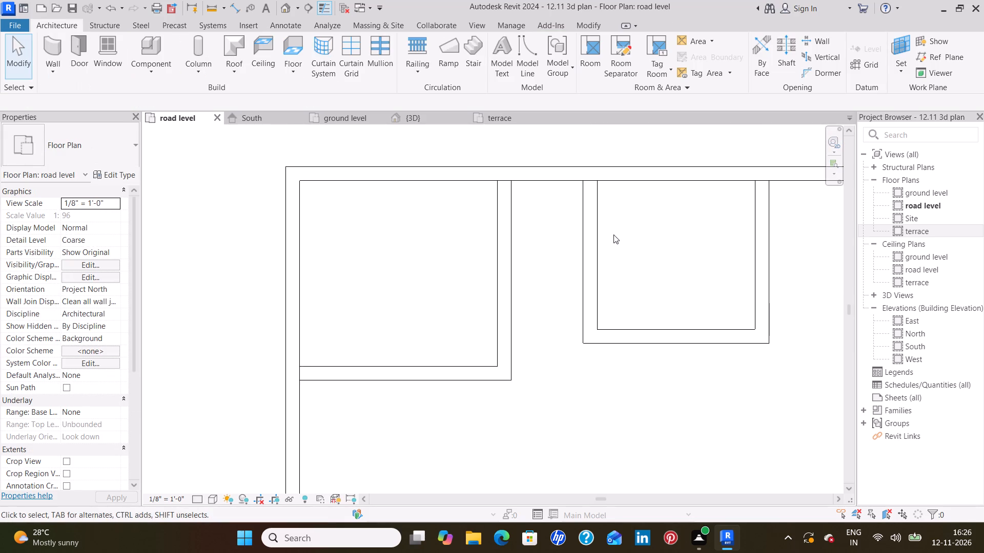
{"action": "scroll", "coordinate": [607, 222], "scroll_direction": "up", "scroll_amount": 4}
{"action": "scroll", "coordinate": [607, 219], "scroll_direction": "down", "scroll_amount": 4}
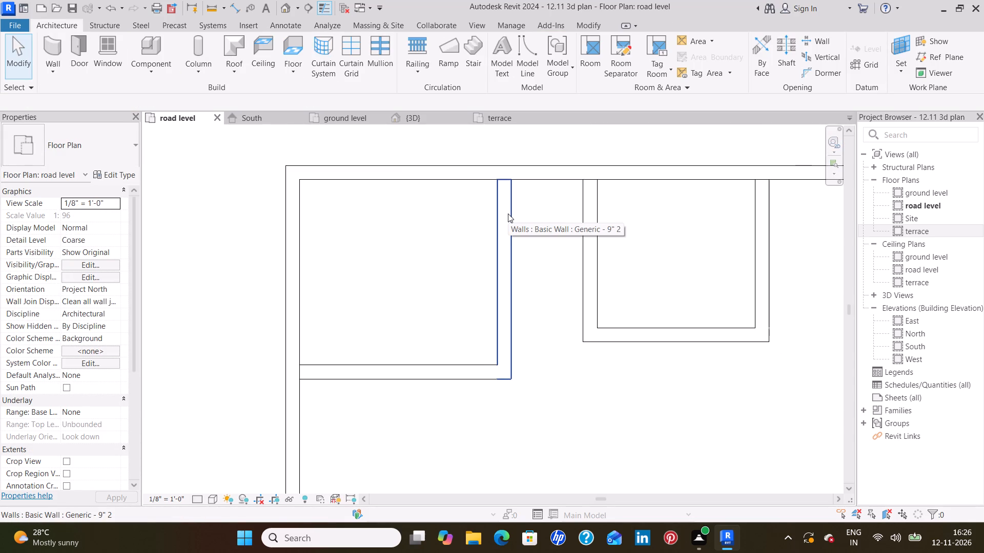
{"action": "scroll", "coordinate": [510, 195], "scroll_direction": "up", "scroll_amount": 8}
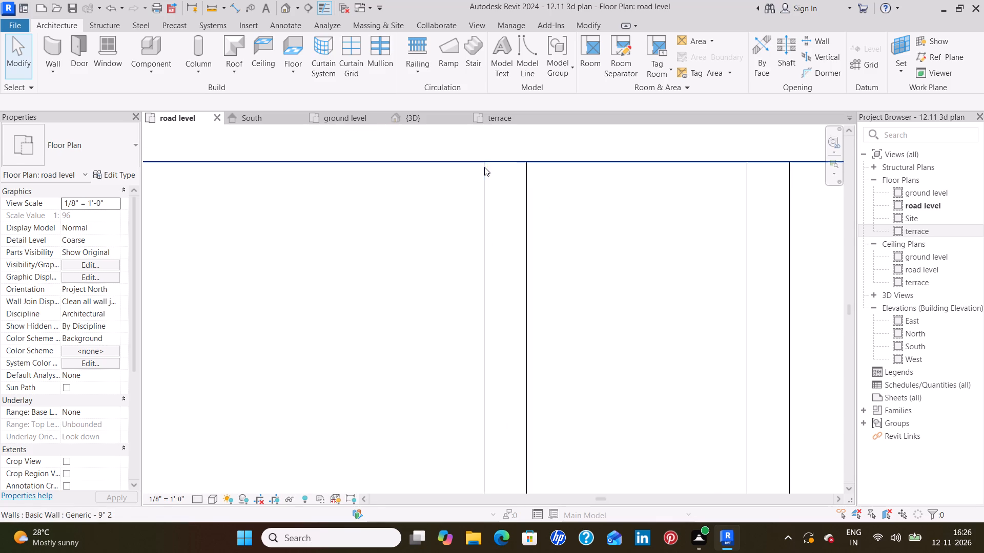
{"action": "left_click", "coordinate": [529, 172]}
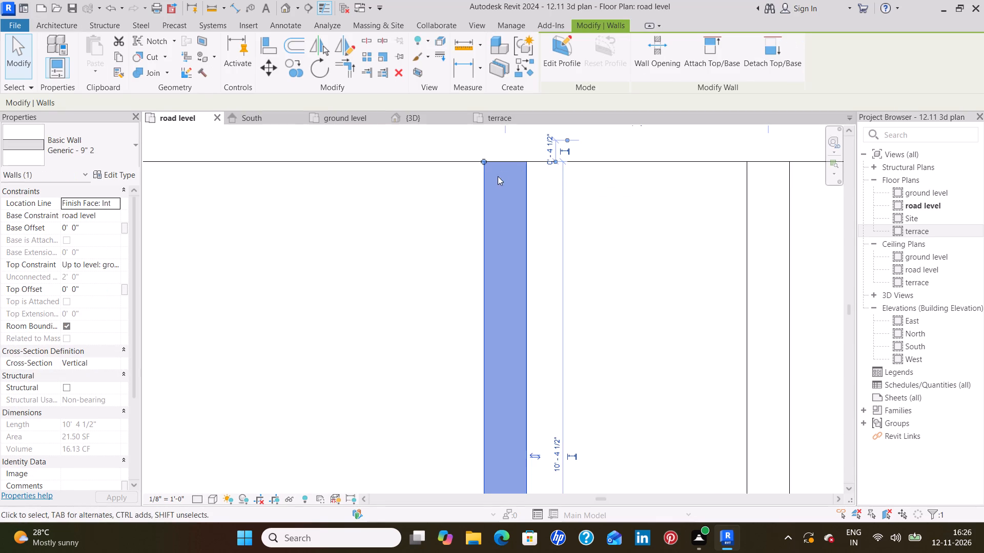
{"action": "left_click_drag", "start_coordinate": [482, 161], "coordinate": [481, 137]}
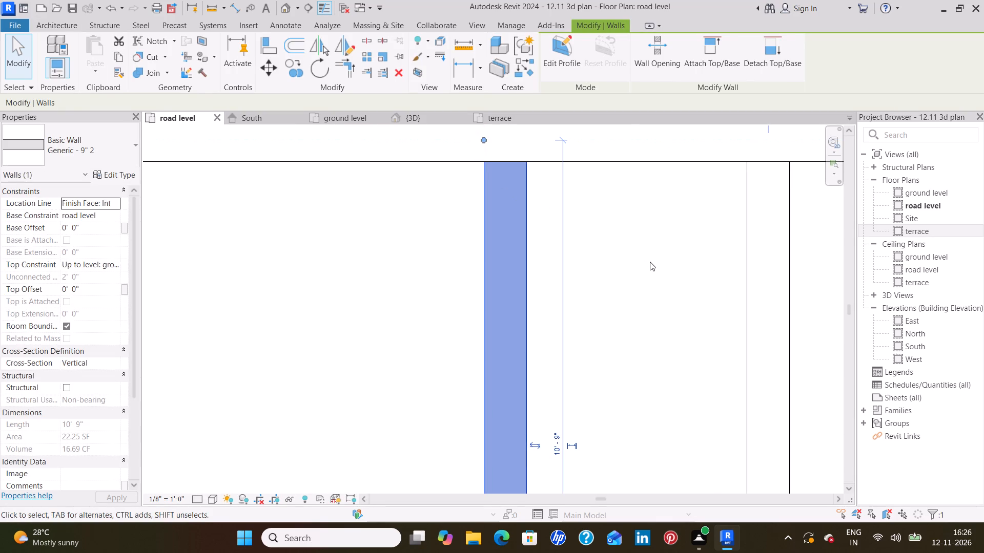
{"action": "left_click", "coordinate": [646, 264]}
Examine the exterior wall along the house's east side and its location line and level constraints.
{"action": "scroll", "coordinate": [646, 265], "scroll_direction": "down", "scroll_amount": 11}
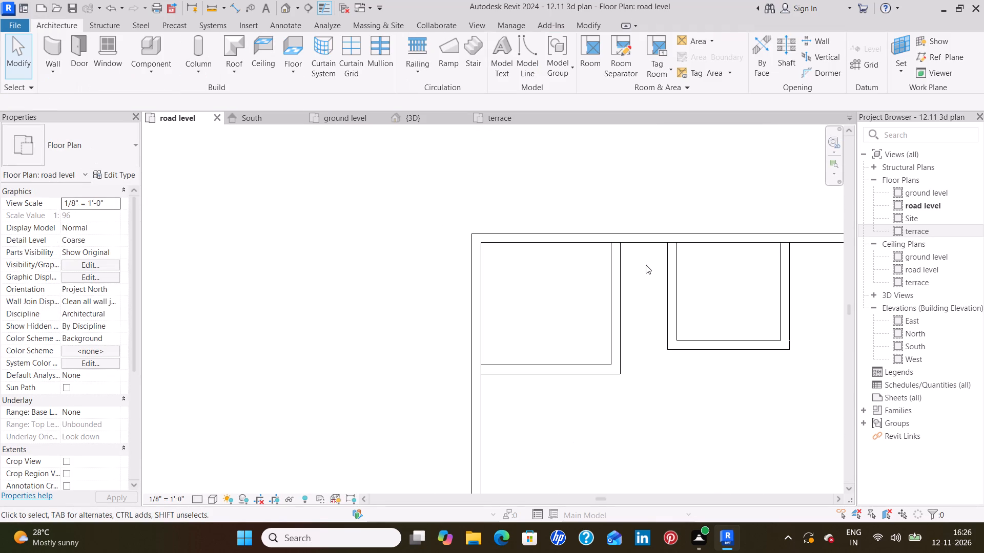
{"action": "middle_click_drag", "start_coordinate": [646, 265], "coordinate": [577, 247]}
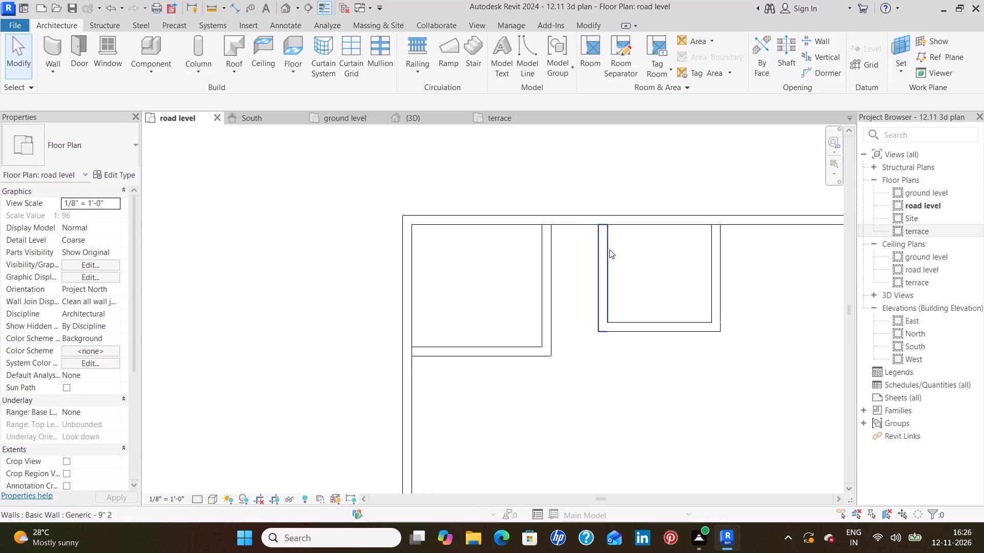
{"action": "scroll", "coordinate": [620, 252], "scroll_direction": "down", "scroll_amount": 5}
{"action": "scroll", "coordinate": [565, 267], "scroll_direction": "down", "scroll_amount": 5}
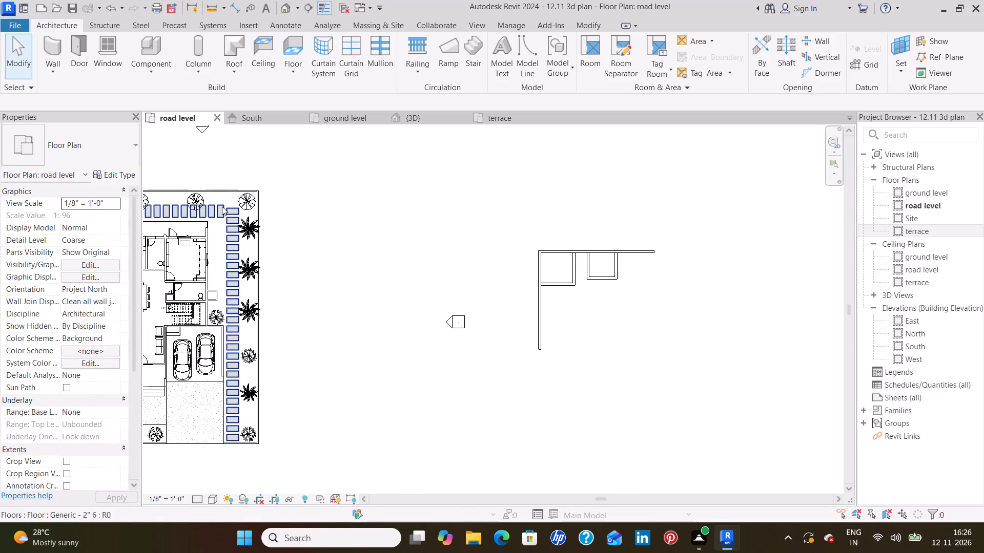
{"action": "middle_click_drag", "start_coordinate": [343, 207], "coordinate": [468, 204]}
{"action": "scroll", "coordinate": [364, 224], "scroll_direction": "up", "scroll_amount": 4}
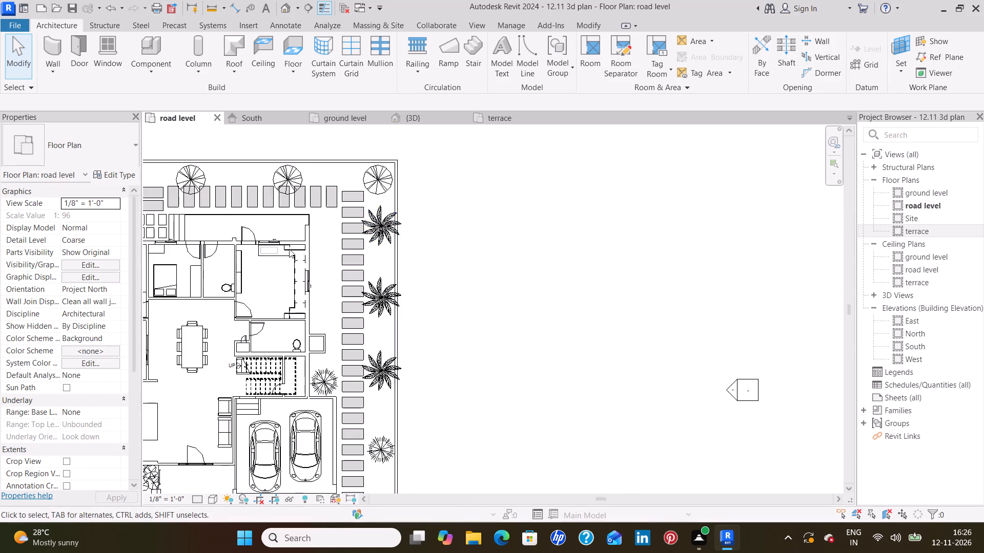
{"action": "scroll", "coordinate": [273, 251], "scroll_direction": "up", "scroll_amount": 4}
{"action": "scroll", "coordinate": [342, 245], "scroll_direction": "up", "scroll_amount": 12}
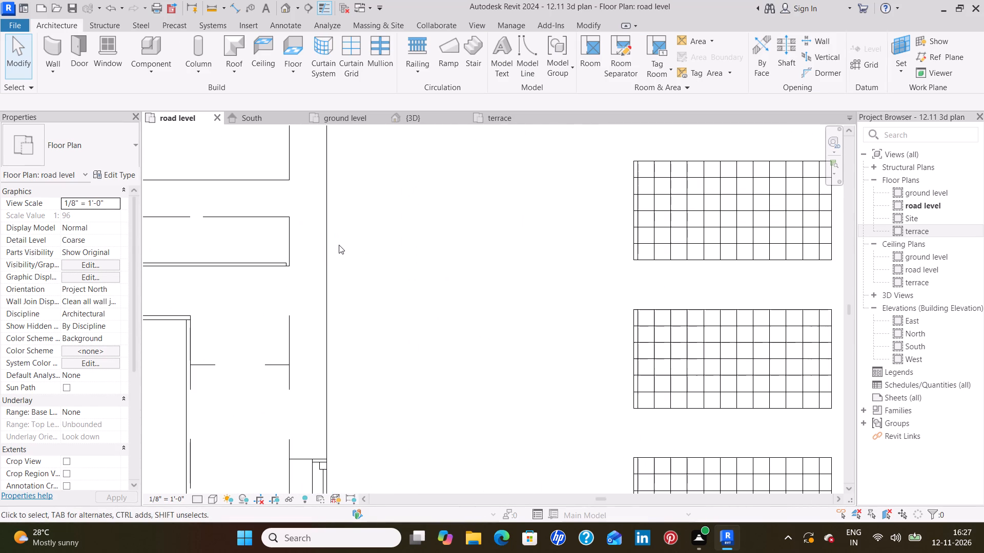
{"action": "left_click", "coordinate": [329, 245]}
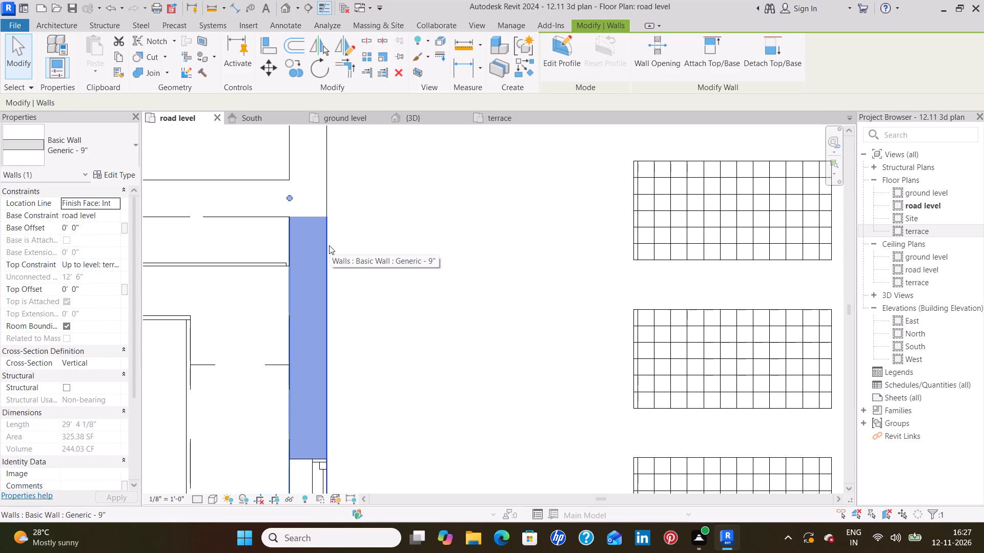
{"action": "key", "text": "Escape"}
Delete all the practice walls in the empty area east of the house.
{"action": "scroll", "coordinate": [329, 245], "scroll_direction": "down", "scroll_amount": 6}
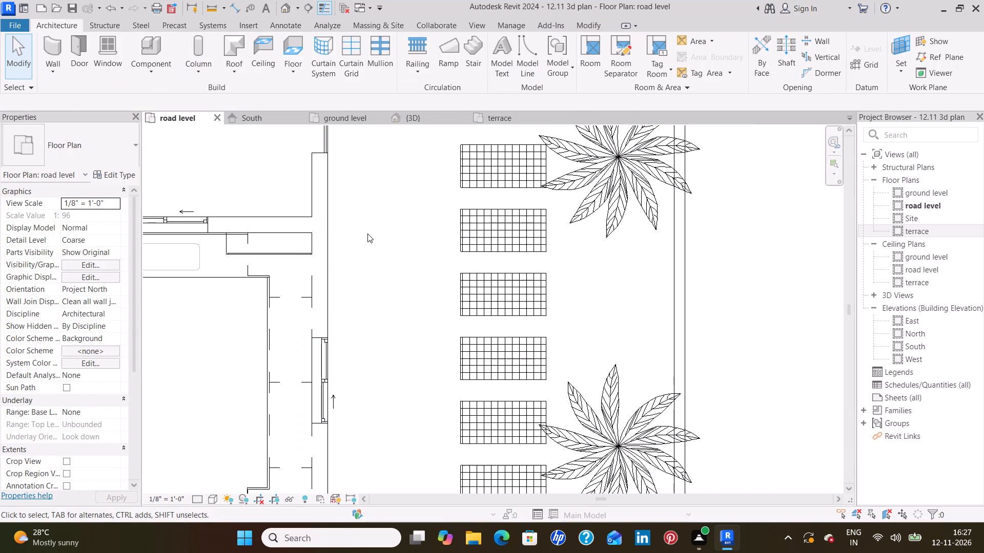
{"action": "scroll", "coordinate": [651, 231], "scroll_direction": "down", "scroll_amount": 5}
{"action": "middle_click_drag", "start_coordinate": [741, 241], "coordinate": [464, 277]}
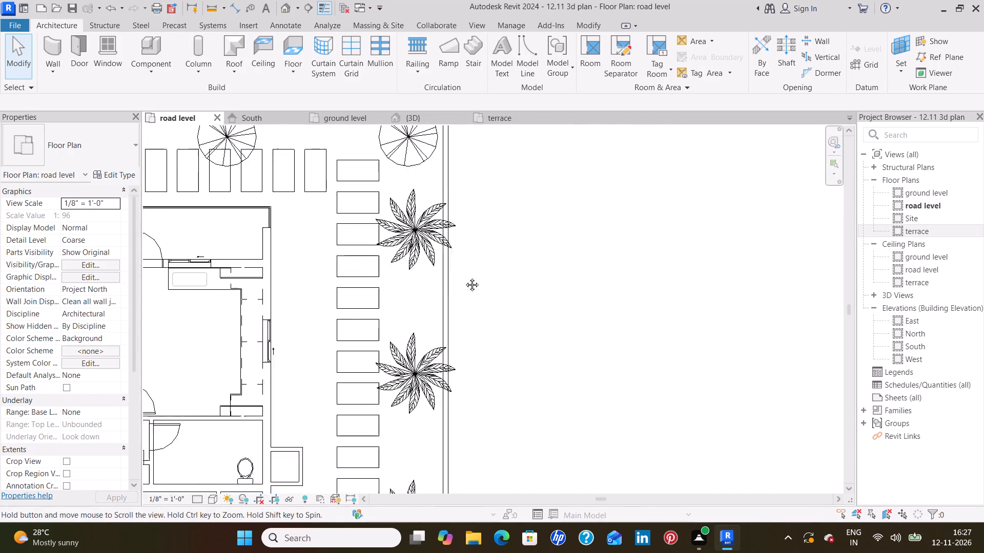
{"action": "middle_click_drag", "start_coordinate": [464, 277], "coordinate": [453, 277]}
{"action": "scroll", "coordinate": [426, 278], "scroll_direction": "down", "scroll_amount": 5}
{"action": "middle_click_drag", "start_coordinate": [573, 281], "coordinate": [332, 286]}
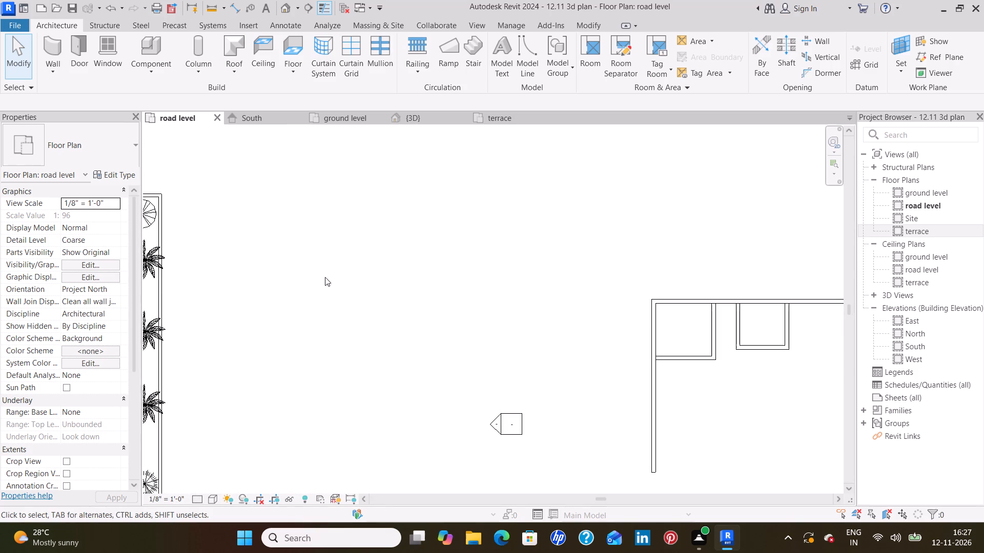
{"action": "middle_click_drag", "start_coordinate": [568, 303], "coordinate": [290, 270]}
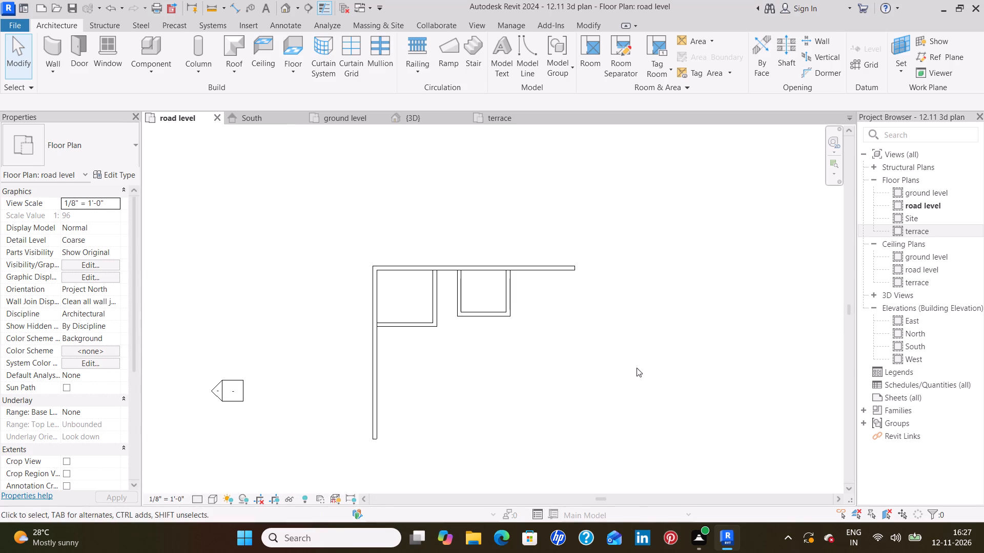
{"action": "scroll", "coordinate": [619, 378], "scroll_direction": "up", "scroll_amount": 3}
{"action": "scroll", "coordinate": [494, 365], "scroll_direction": "up", "scroll_amount": 1}
{"action": "middle_click_drag", "start_coordinate": [494, 364], "coordinate": [559, 317]}
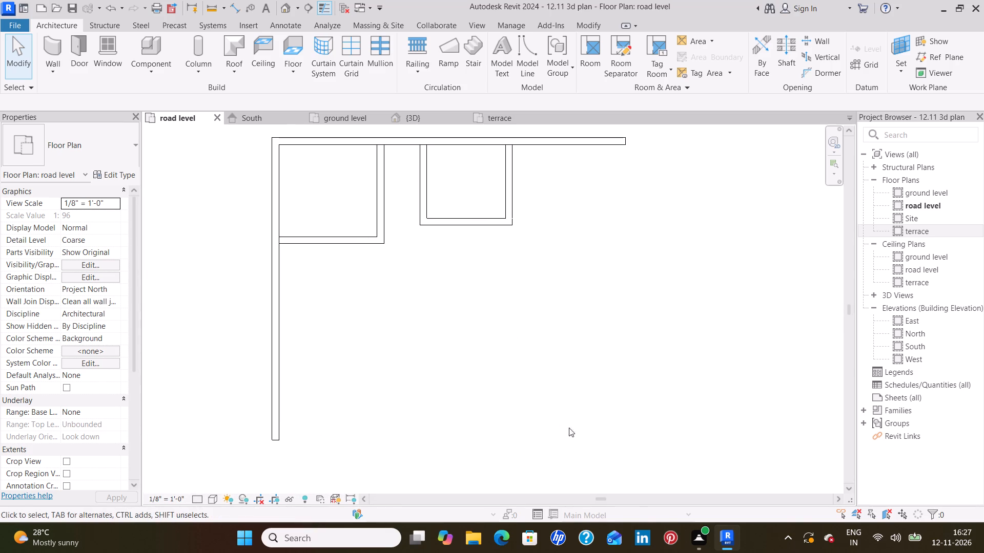
{"action": "left_click_drag", "start_coordinate": [682, 442], "coordinate": [411, 146]}
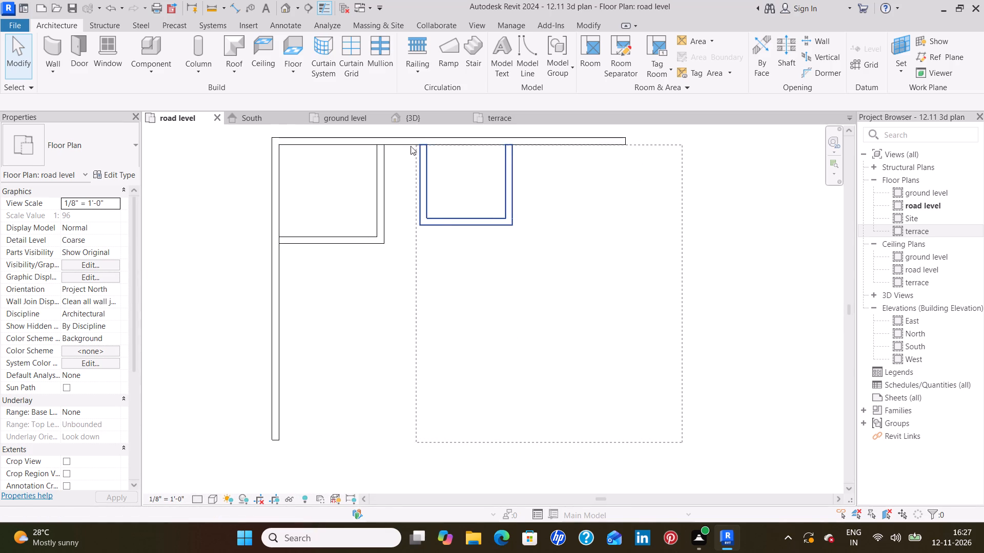
{"action": "left_click_drag", "start_coordinate": [411, 146], "coordinate": [249, 133]}
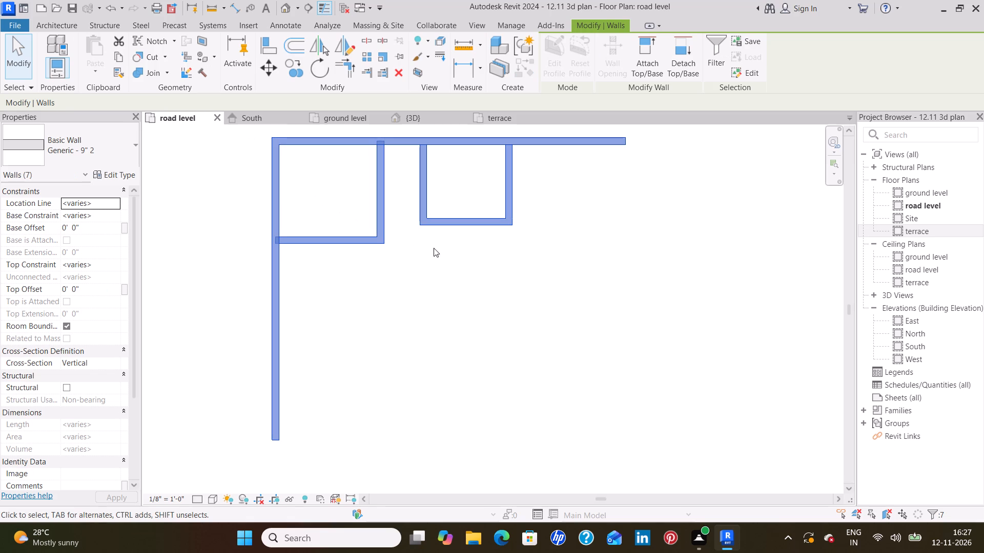
{"action": "key", "text": "Delete"}
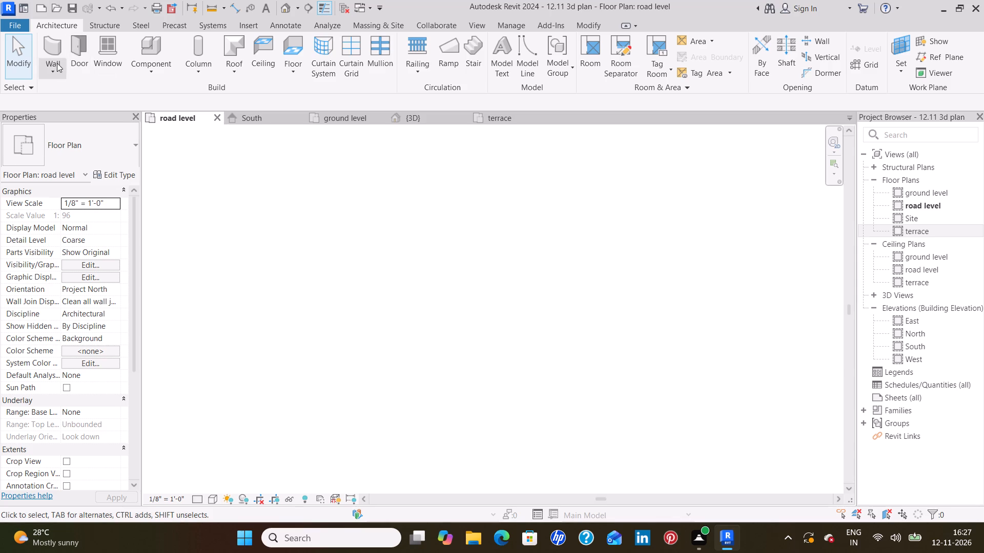
Draw a Generic - 6" wall about 19' northward and a shorter one eastward from its top, location line Finish Face: Interior.
{"action": "left_click", "coordinate": [51, 46]}
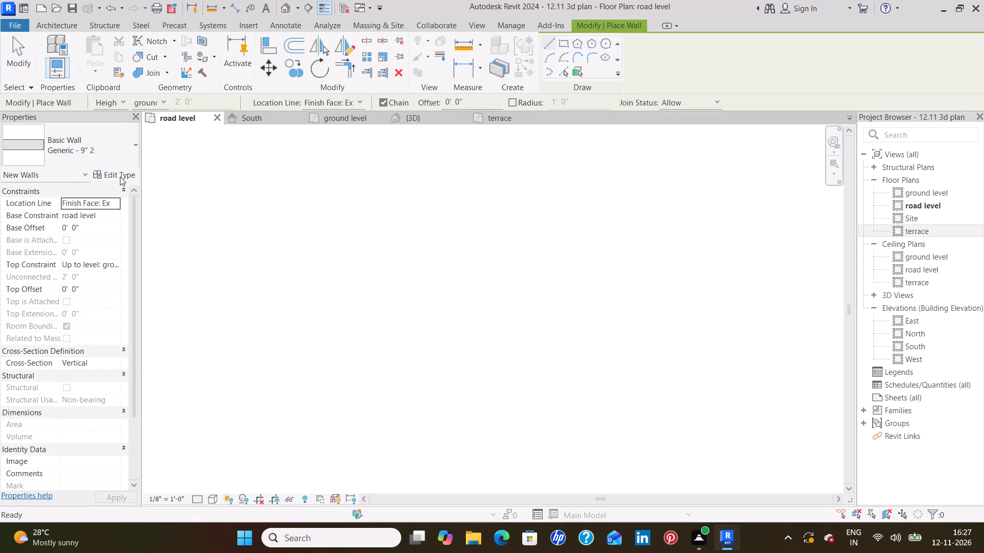
{"action": "left_click", "coordinate": [106, 147]}
{"action": "scroll", "coordinate": [106, 232], "scroll_direction": "up", "scroll_amount": 1}
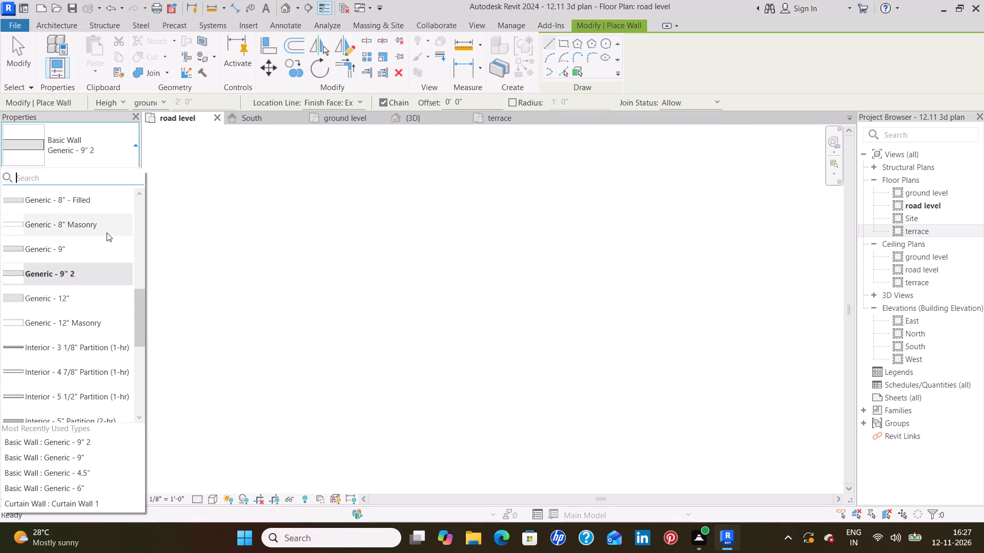
{"action": "scroll", "coordinate": [107, 232], "scroll_direction": "up", "scroll_amount": 1}
{"action": "left_click", "coordinate": [102, 207]}
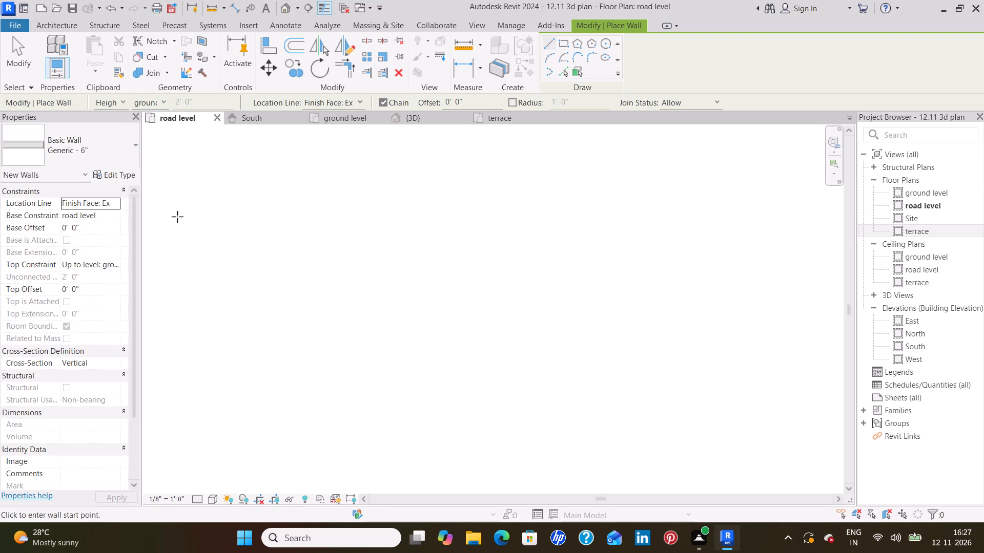
{"action": "left_click", "coordinate": [118, 203]}
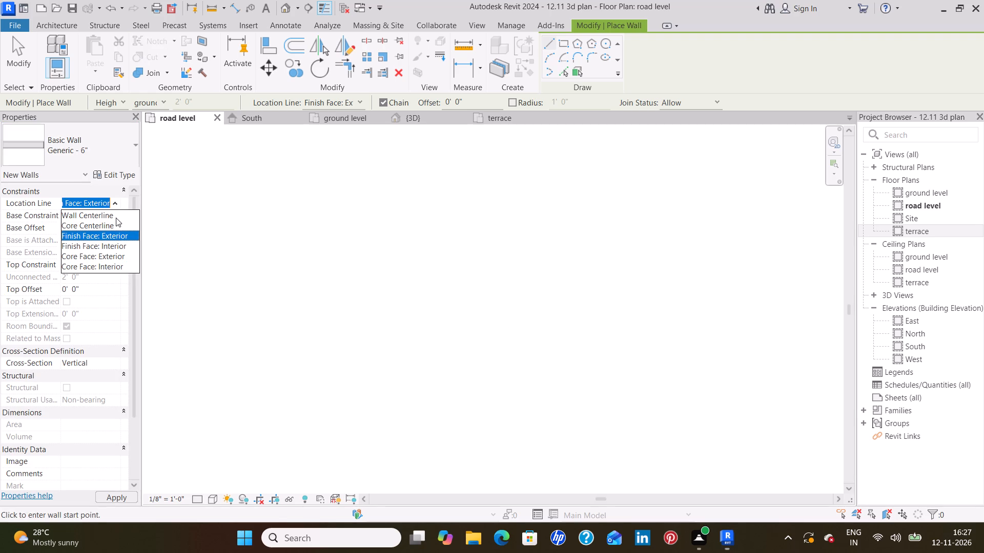
{"action": "left_click", "coordinate": [121, 245]}
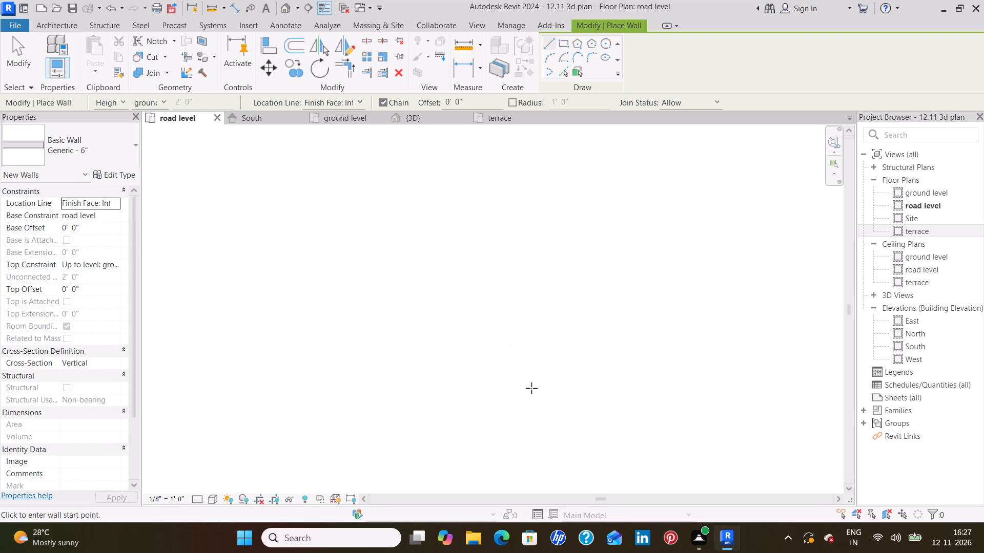
{"action": "left_click", "coordinate": [531, 388]}
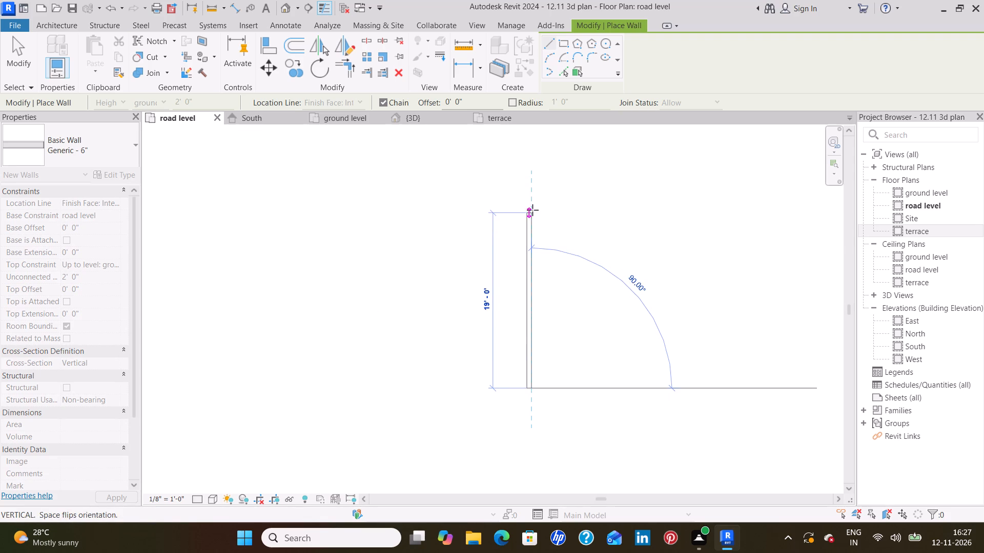
{"action": "left_click", "coordinate": [532, 210]}
{"action": "left_click", "coordinate": [666, 208]}
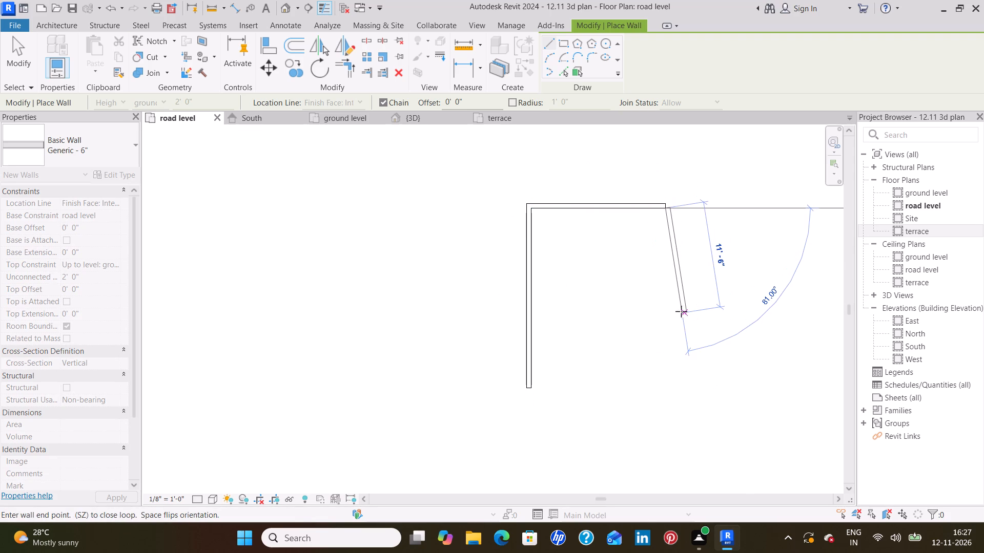
{"action": "key", "text": "Escape"}
Close a rectangular room by drawing a Generic - 6" wall about 13' southward from the top wall and 11' 6" westward to the west wall.
{"action": "left_click", "coordinate": [638, 208]}
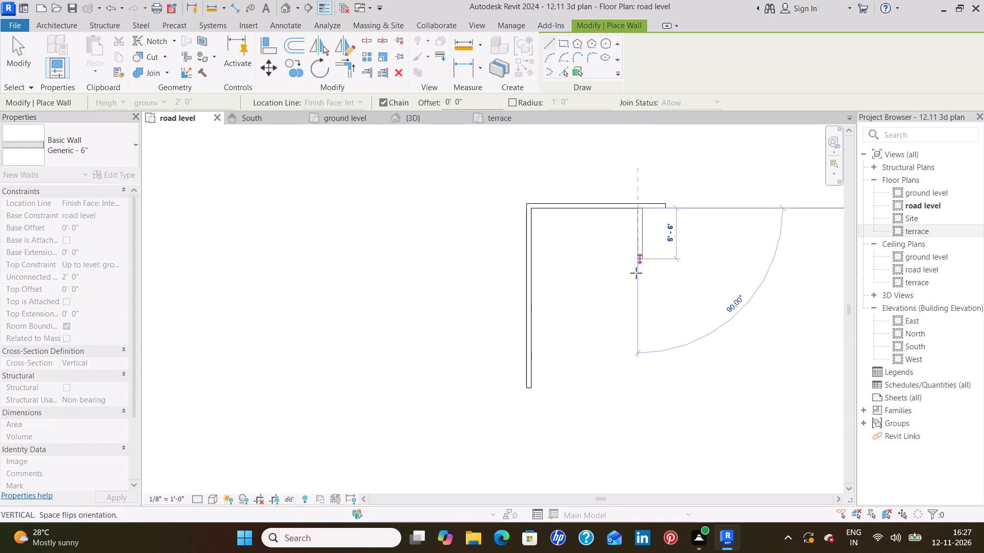
{"action": "left_click", "coordinate": [632, 328]}
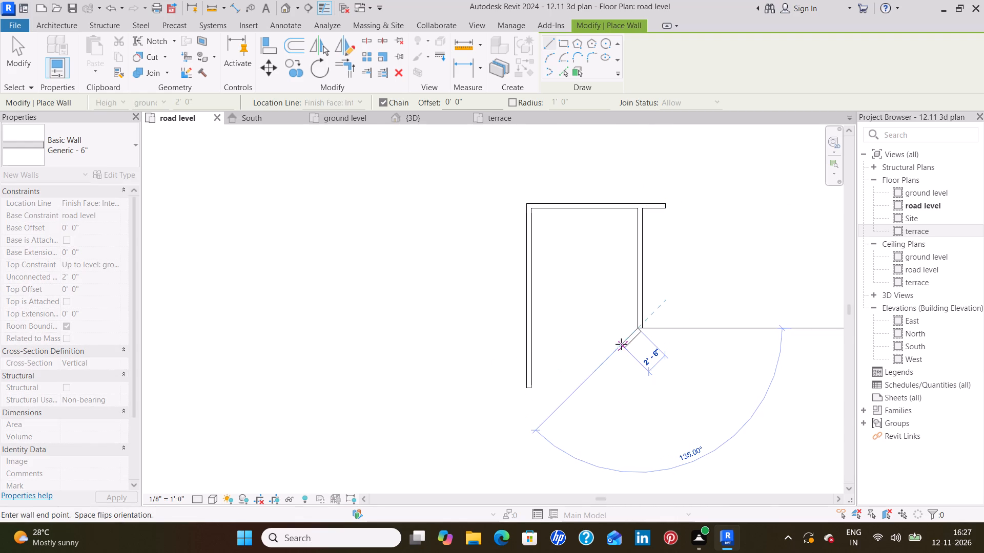
{"action": "left_click", "coordinate": [531, 326]}
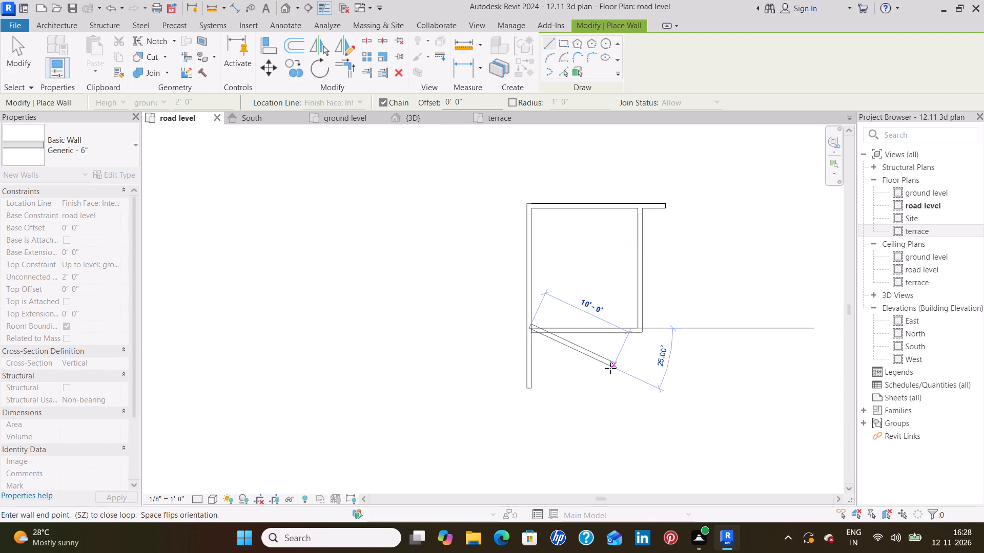
{"action": "key", "text": "Escape"}
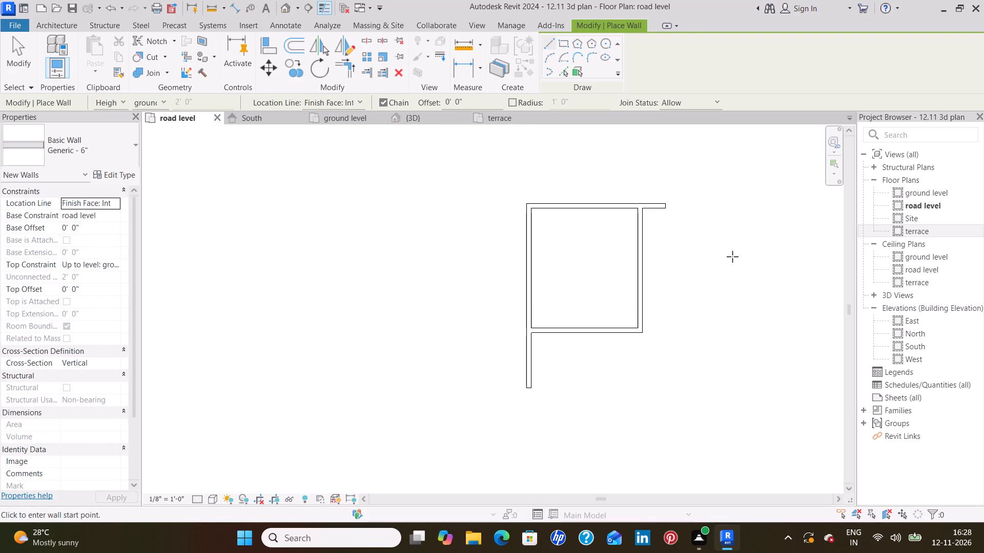
{"action": "scroll", "coordinate": [713, 263], "scroll_direction": "up", "scroll_amount": 1}
{"action": "key", "text": "Escape"}
Extend the top horizontal wall eastward at its free end to a length of about 34'.
{"action": "middle_click_drag", "start_coordinate": [698, 224], "coordinate": [614, 264]}
{"action": "left_click", "coordinate": [571, 237]}
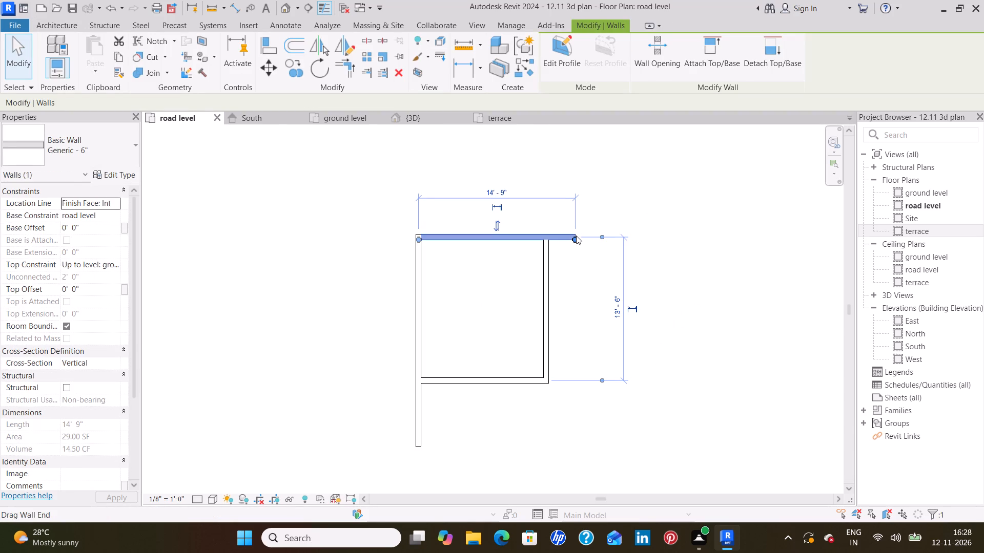
{"action": "left_click_drag", "start_coordinate": [576, 239], "coordinate": [777, 241]}
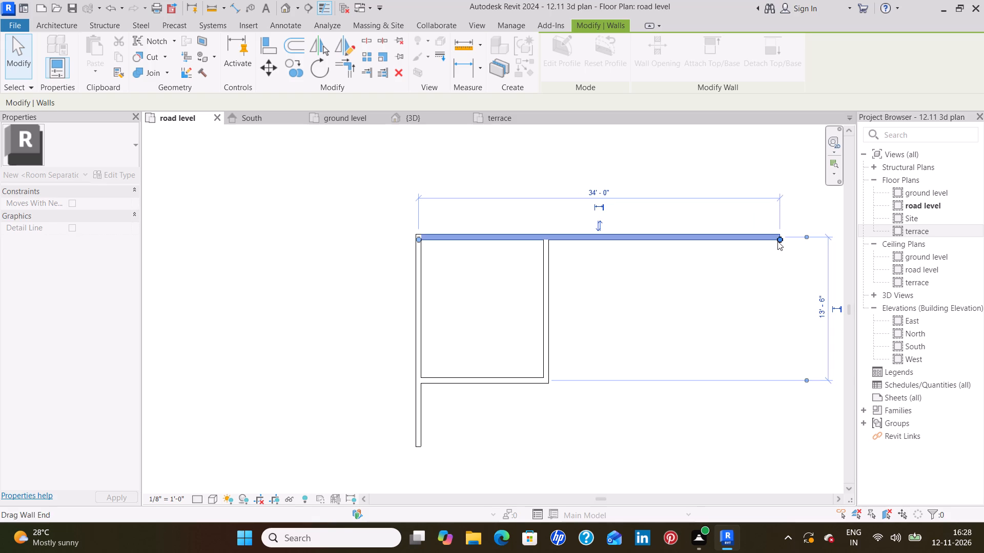
{"action": "key", "text": "Escape"}
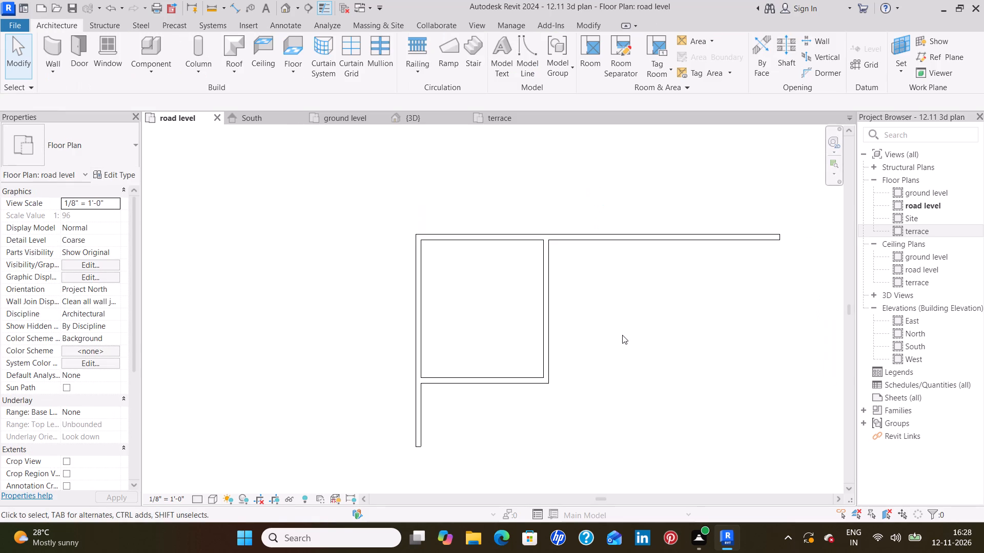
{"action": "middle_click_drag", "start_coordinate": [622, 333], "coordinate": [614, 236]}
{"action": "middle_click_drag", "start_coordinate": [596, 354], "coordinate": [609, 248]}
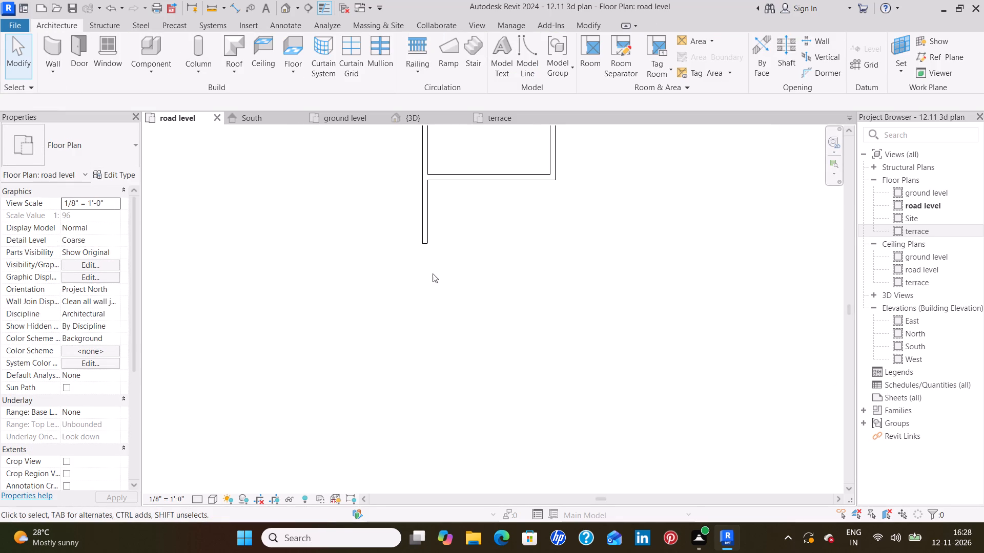
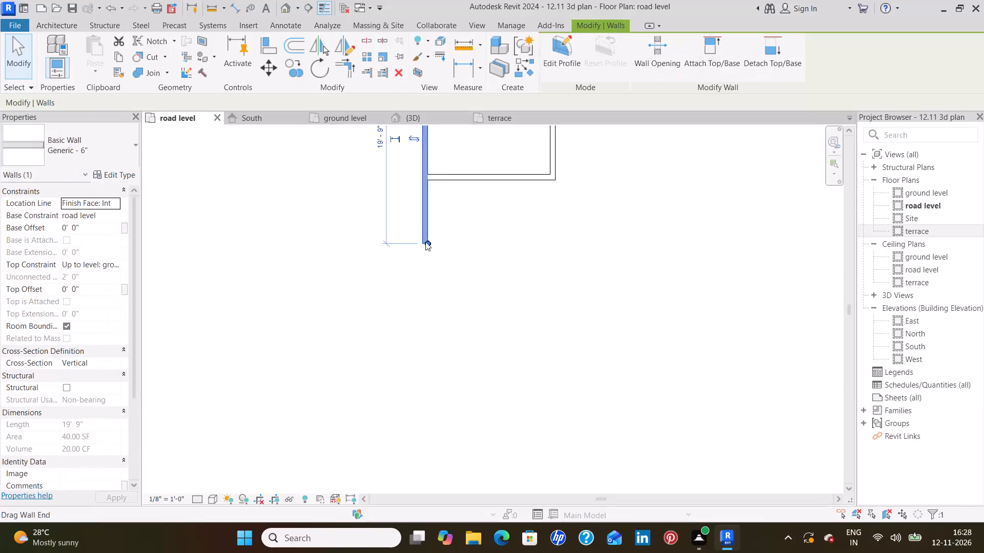
Extend the west vertical wall southward at its free end to a length of about 37'.
{"action": "left_click_drag", "start_coordinate": [426, 242], "coordinate": [432, 422]}
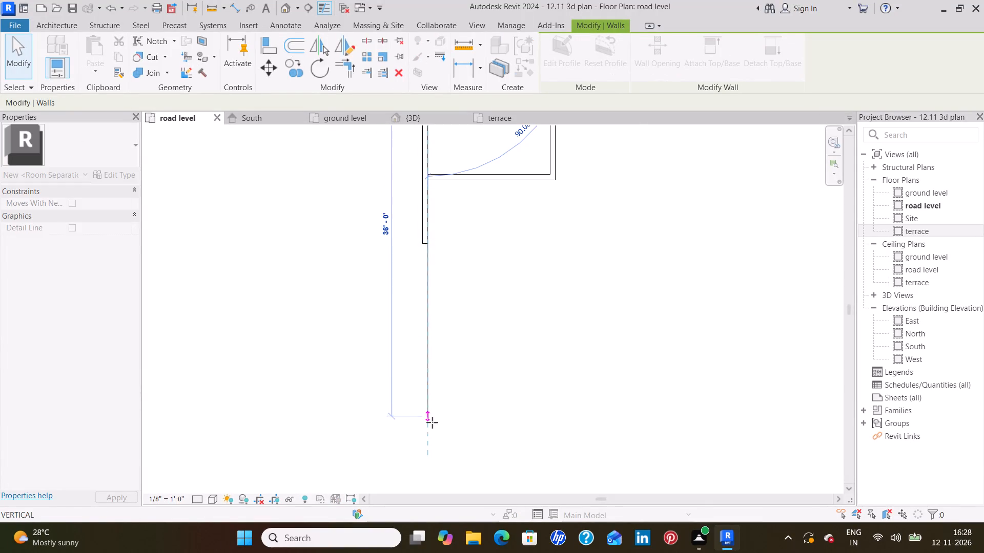
{"action": "left_click_drag", "start_coordinate": [432, 422], "coordinate": [432, 426]}
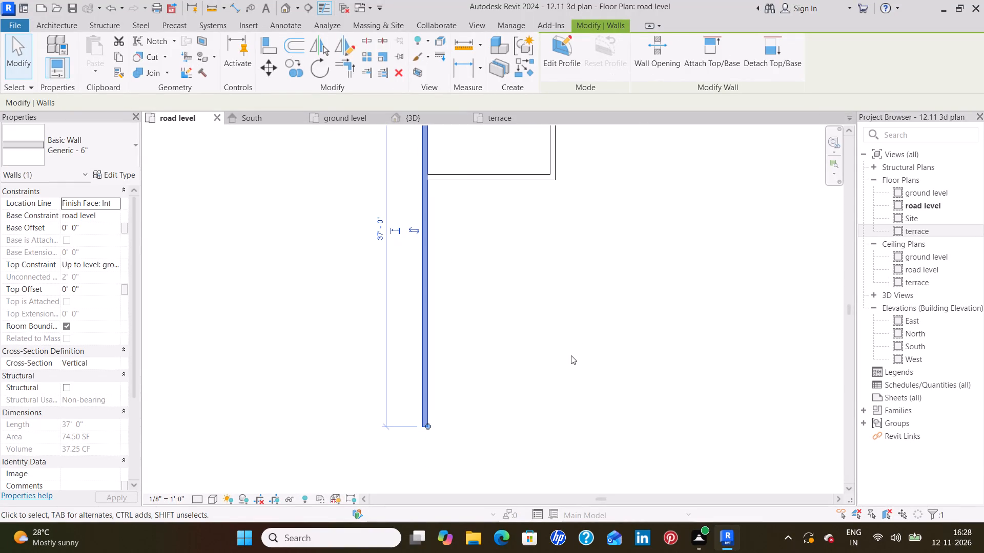
{"action": "left_click", "coordinate": [635, 311]}
Enclose a small middle room with a Generic - 6" wall about 8' 6" southward from the top wall and 6' 3" westward to the first room.
{"action": "middle_click_drag", "start_coordinate": [637, 266], "coordinate": [621, 417]}
{"action": "middle_click_drag", "start_coordinate": [678, 308], "coordinate": [661, 341]}
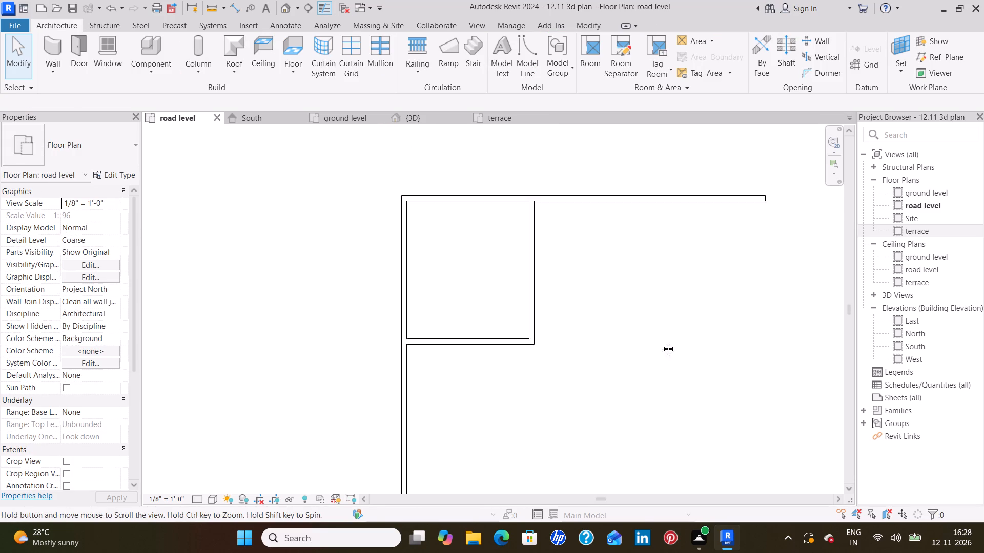
{"action": "middle_click_drag", "start_coordinate": [661, 341], "coordinate": [634, 398]}
{"action": "scroll", "coordinate": [634, 397], "scroll_direction": "down", "scroll_amount": 1}
{"action": "middle_click_drag", "start_coordinate": [575, 410], "coordinate": [572, 313]}
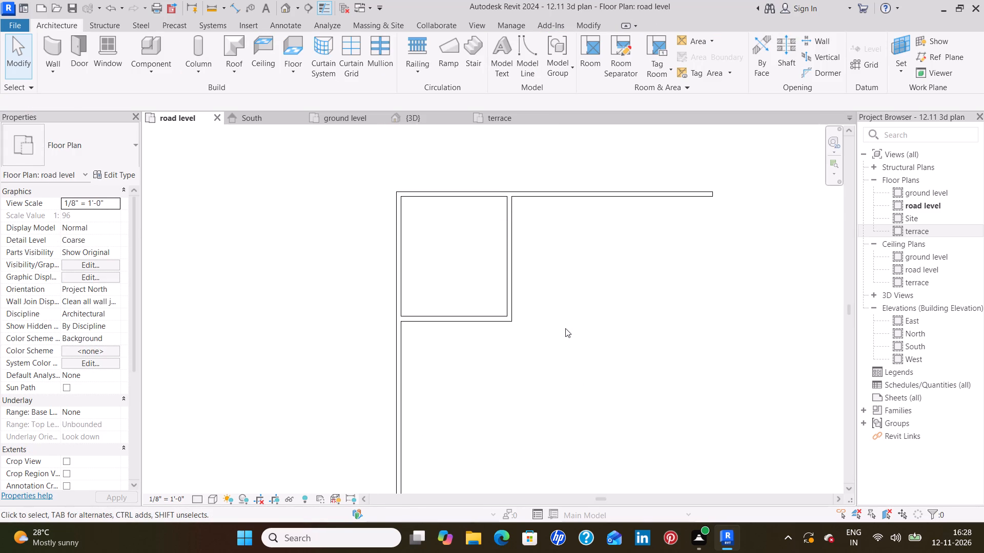
{"action": "middle_click_drag", "start_coordinate": [580, 262], "coordinate": [561, 290]}
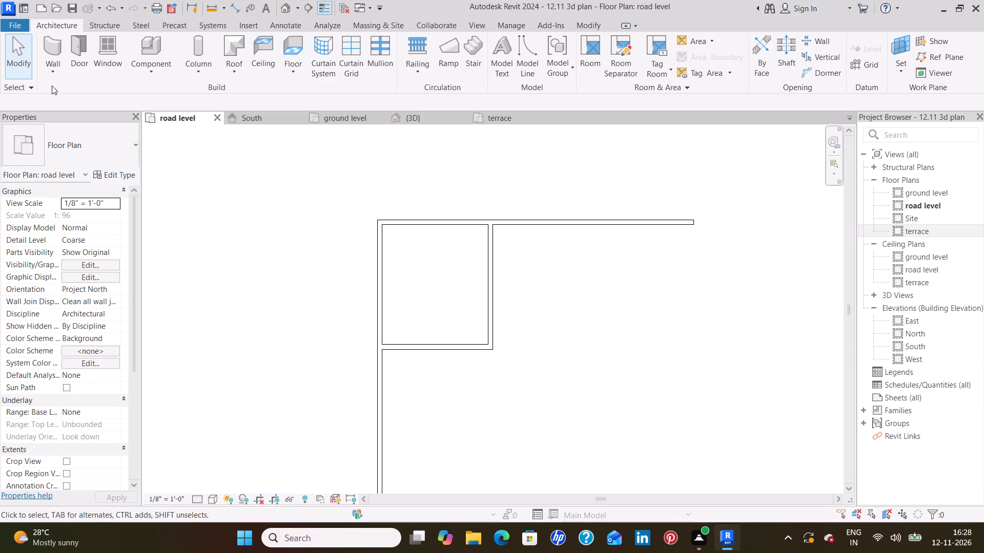
{"action": "left_click", "coordinate": [48, 50]}
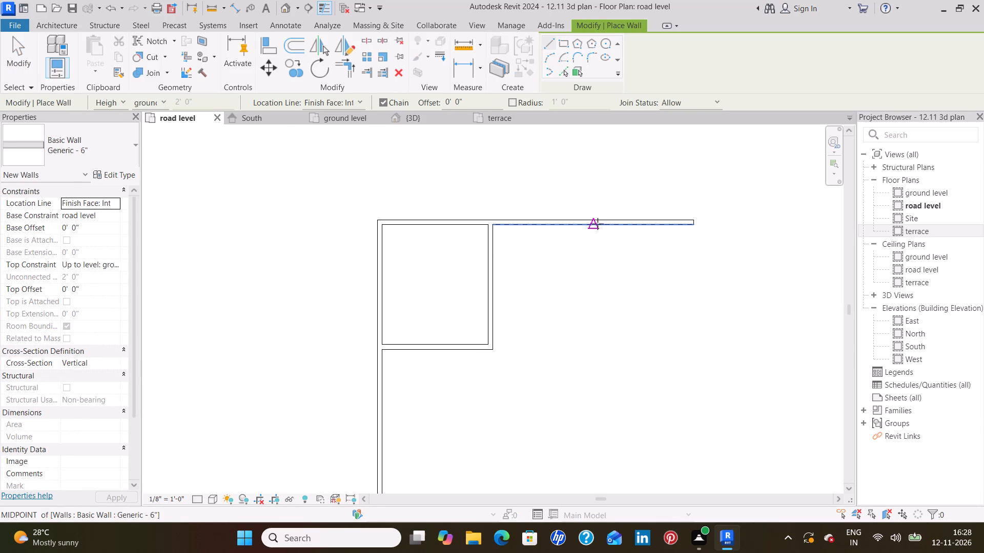
{"action": "left_click", "coordinate": [546, 220]}
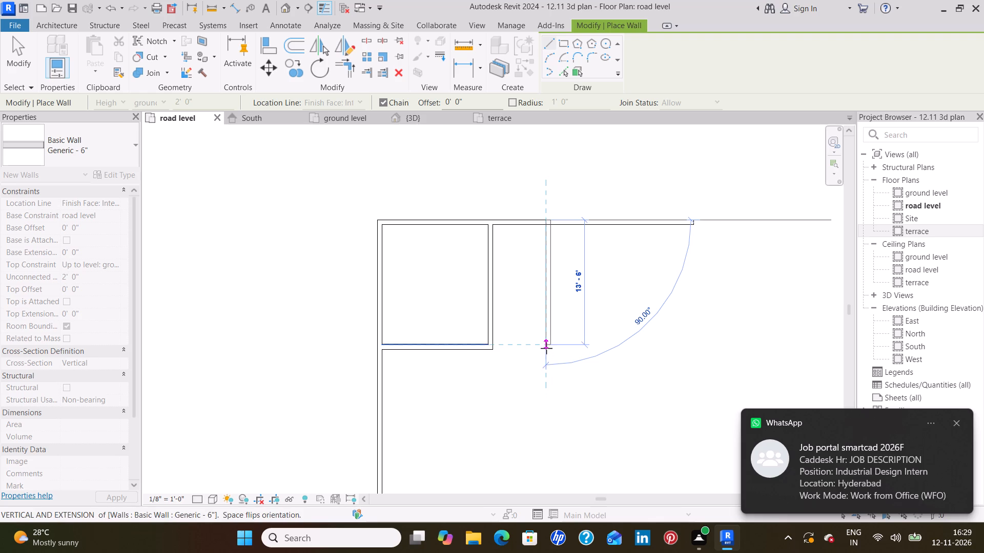
{"action": "left_click", "coordinate": [544, 300]}
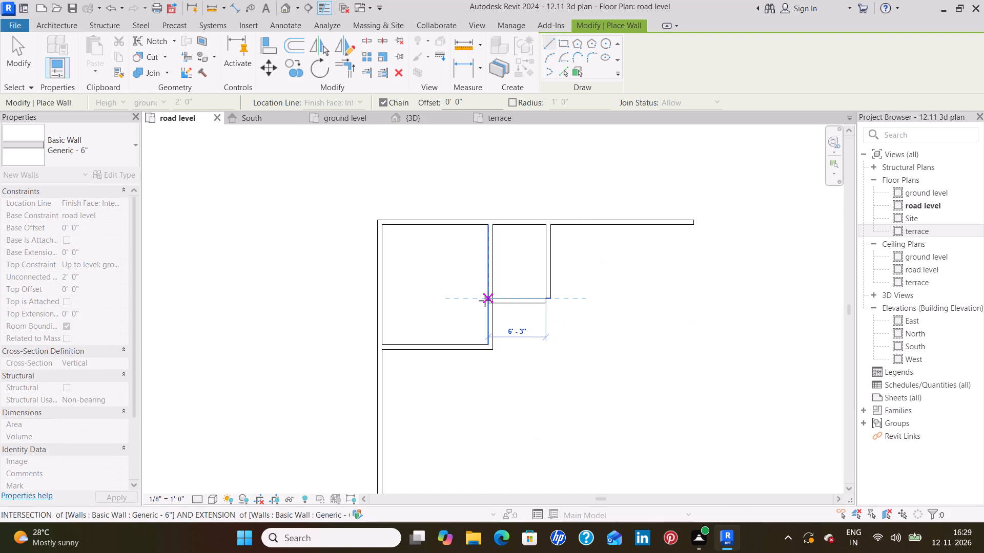
{"action": "left_click", "coordinate": [488, 301]}
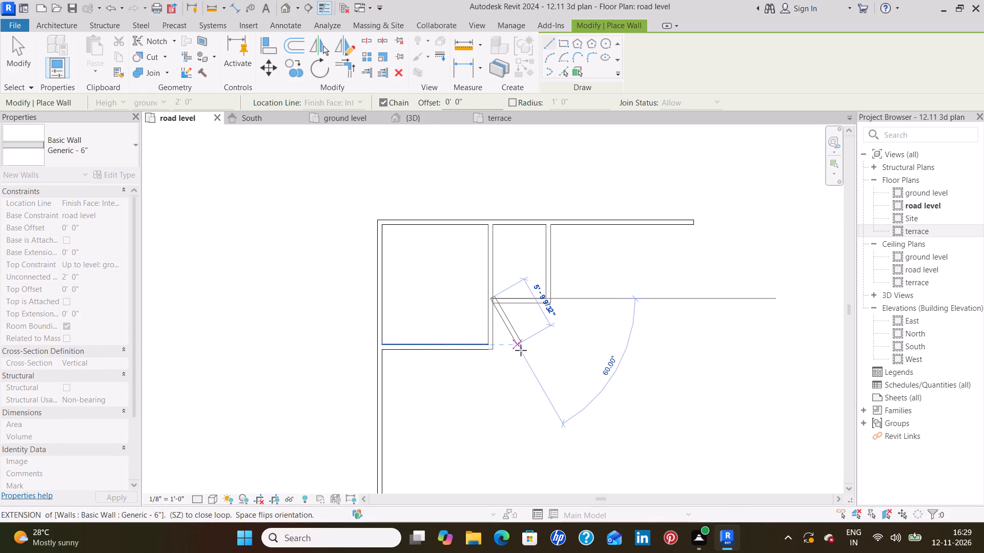
{"action": "key", "text": "Escape"}
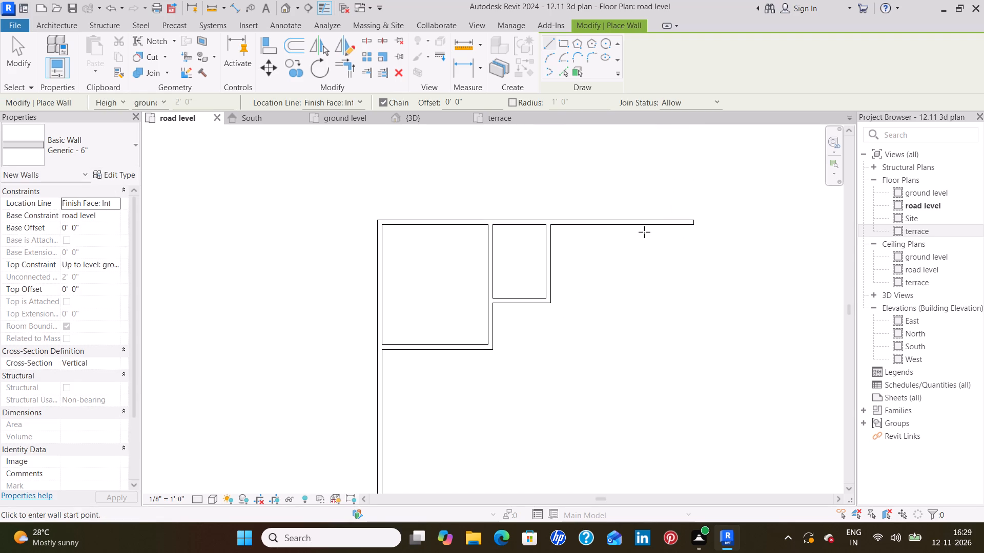
Enclose the east room with Generic - 6" walls southward level with the first room's bottom, 16' westward and 4' 6" northward to the small room's corner.
{"action": "left_click", "coordinate": [692, 223]}
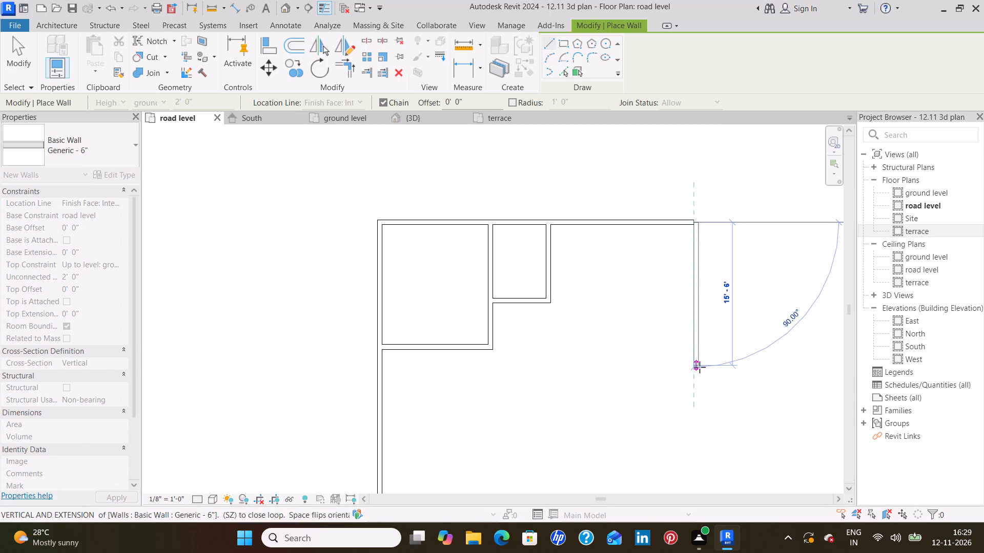
{"action": "left_click", "coordinate": [699, 347]}
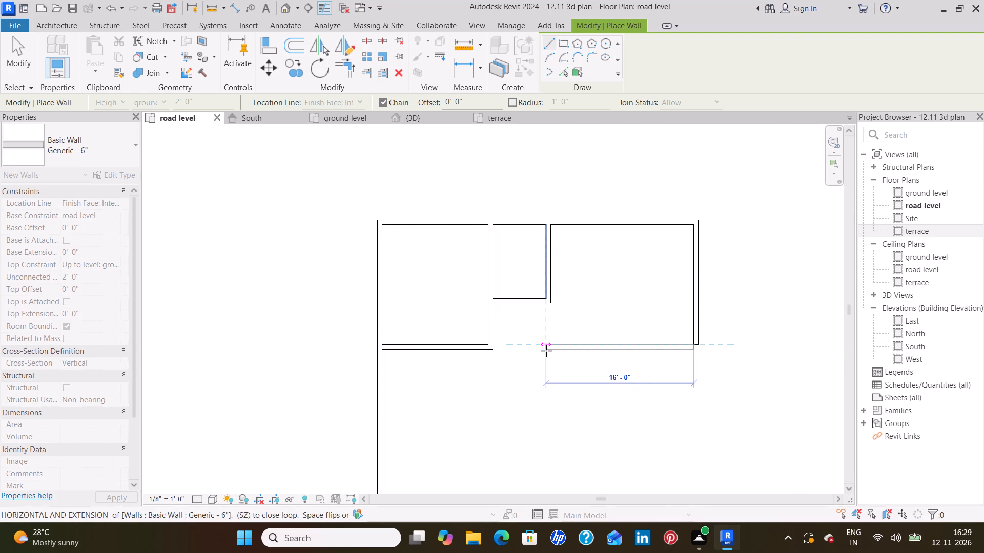
{"action": "left_click", "coordinate": [546, 351]}
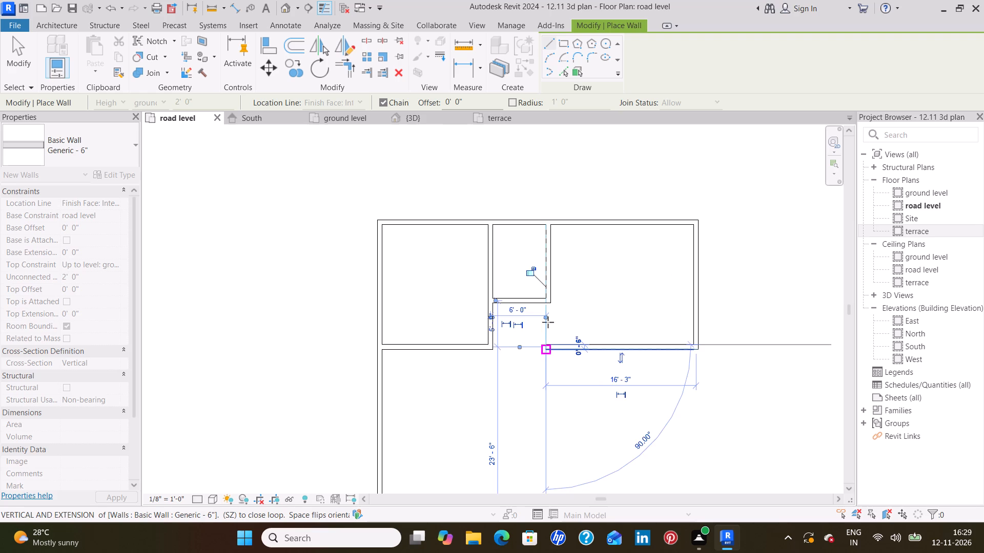
{"action": "key", "text": "space"}
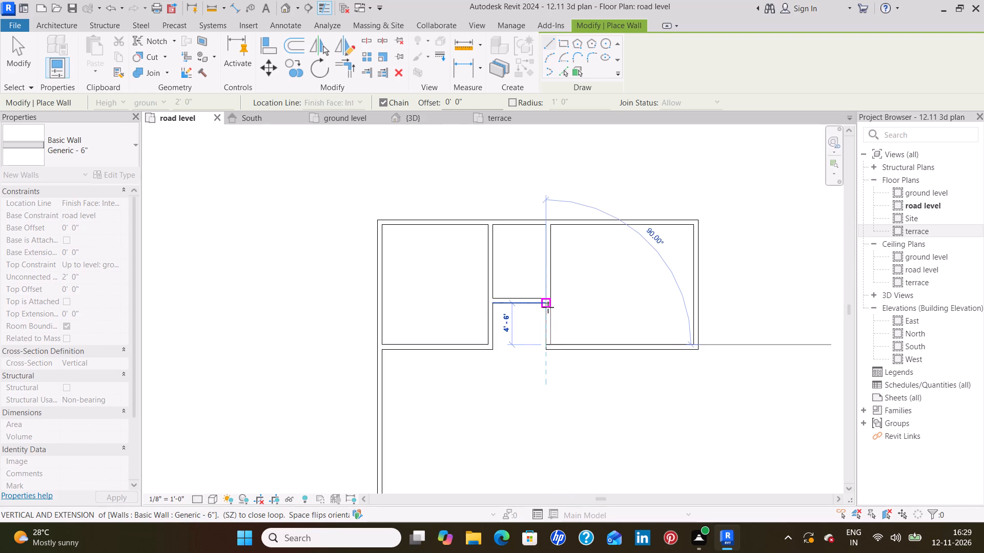
{"action": "left_click", "coordinate": [548, 307]}
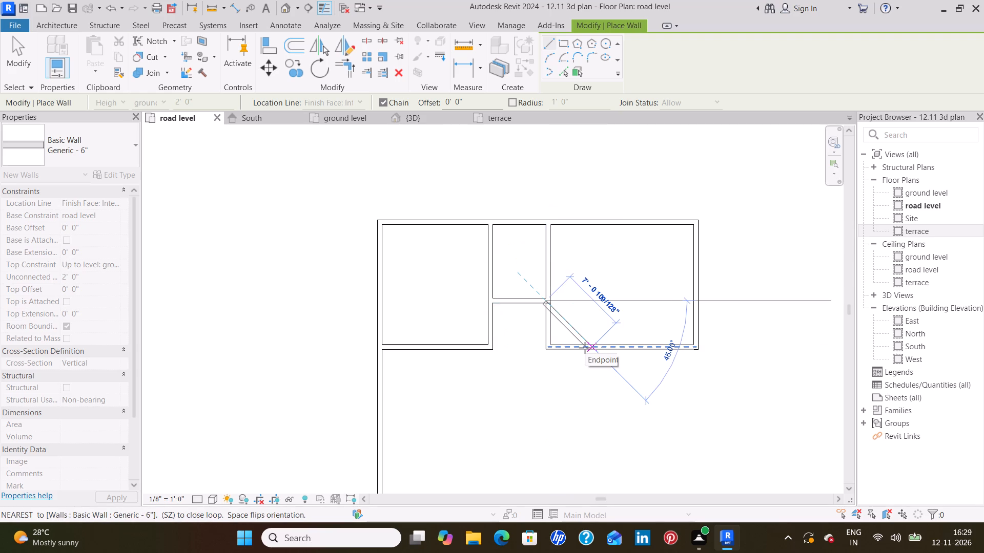
{"action": "key", "text": "Escape"}
{"action": "key", "text": "Escape"}
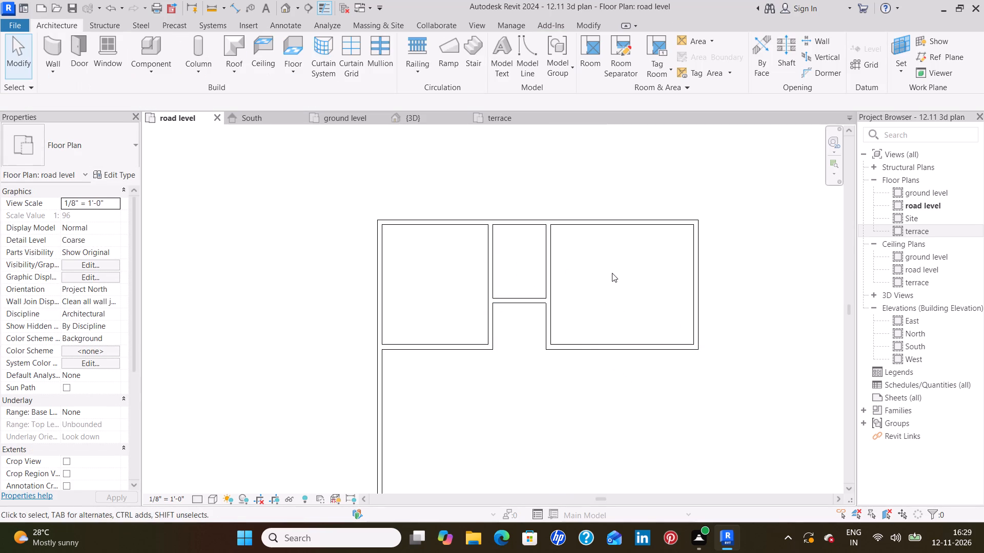
Place aligned-in-a-row linear dimensions above the top wall for the interior widths of the west, middle and east rooms.
{"action": "middle_click_drag", "start_coordinate": [612, 275], "coordinate": [631, 315]}
{"action": "scroll", "coordinate": [622, 321], "scroll_direction": "up", "scroll_amount": 2}
{"action": "middle_click_drag", "start_coordinate": [602, 339], "coordinate": [598, 308]}
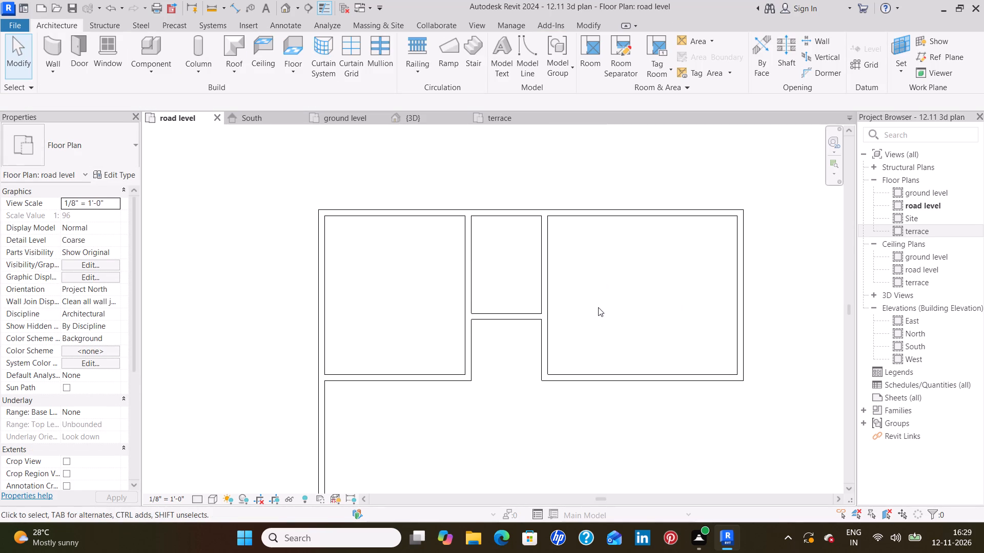
{"action": "left_click", "coordinate": [233, 7]}
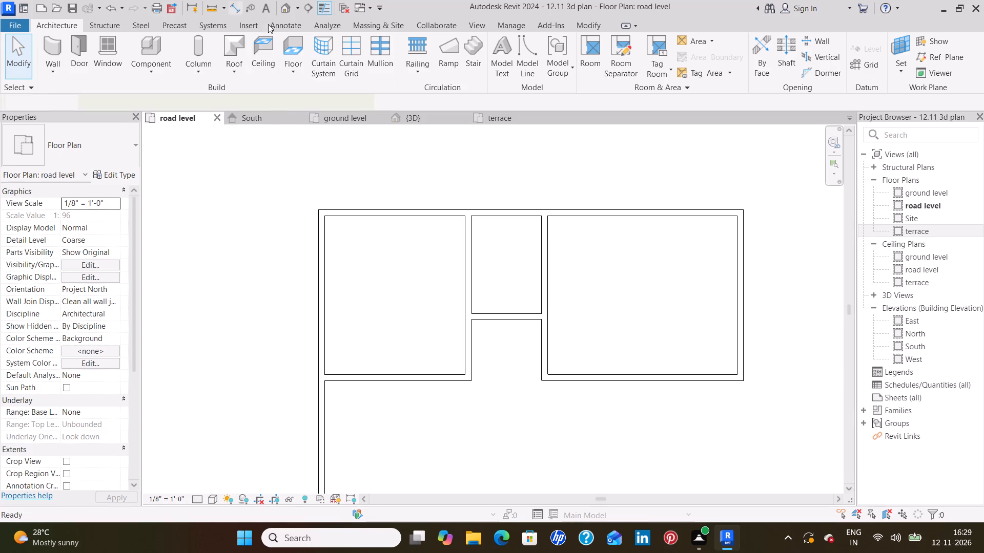
{"action": "left_click", "coordinate": [583, 58]}
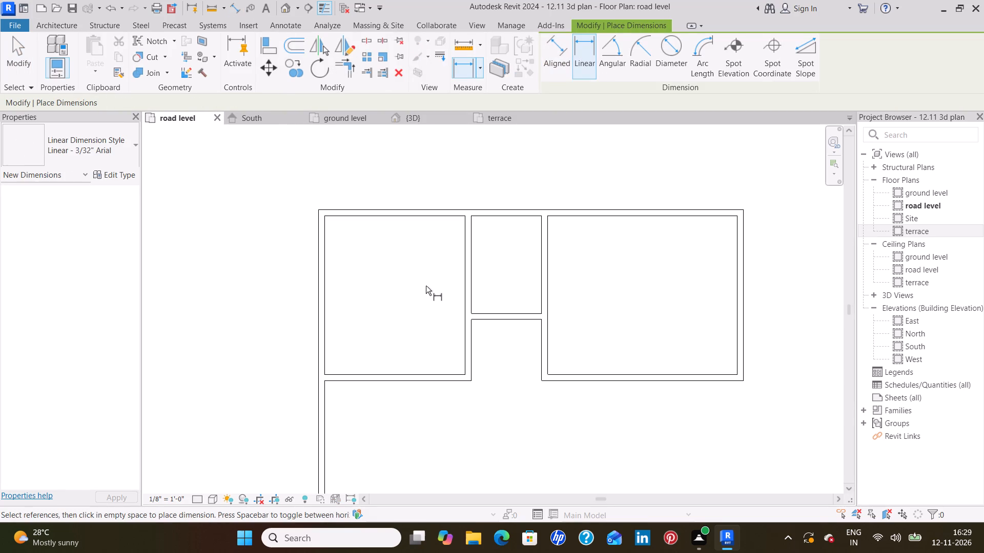
{"action": "left_click", "coordinate": [323, 215]}
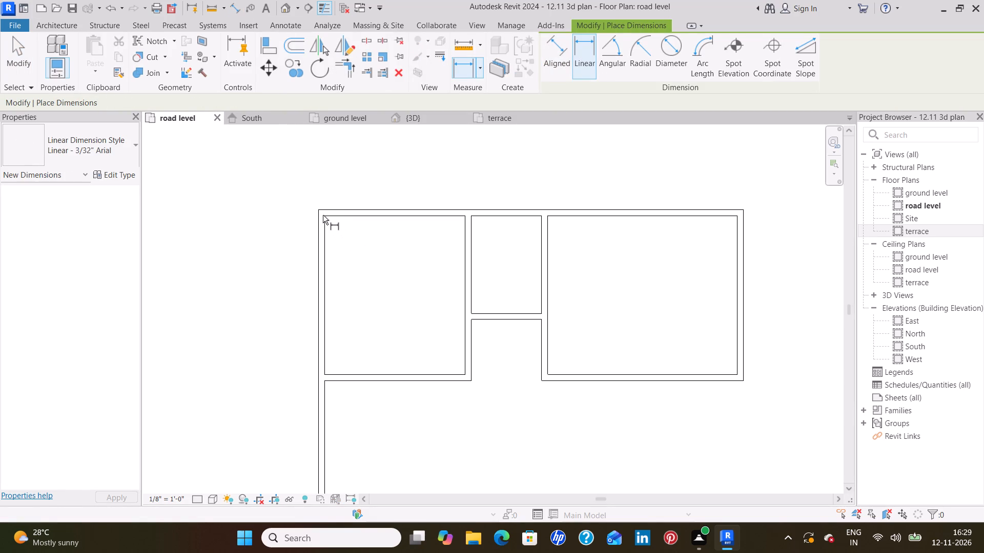
{"action": "left_click", "coordinate": [465, 216]}
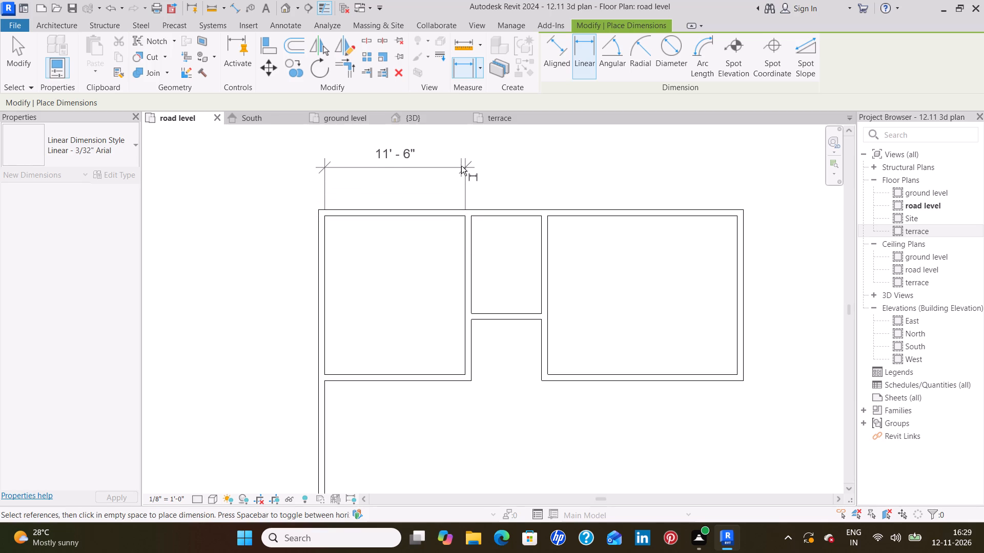
{"action": "left_click", "coordinate": [461, 166]}
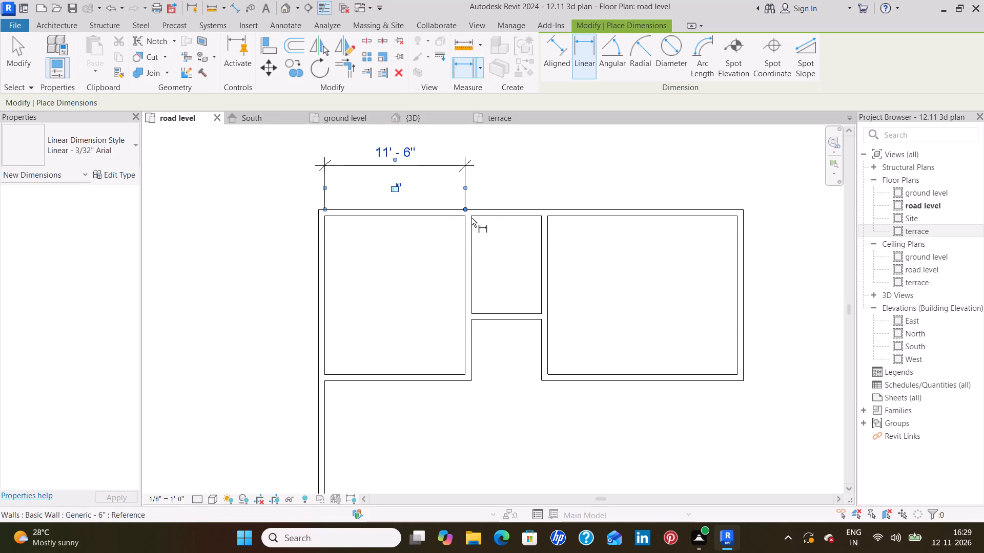
{"action": "left_click", "coordinate": [471, 218]}
{"action": "left_click", "coordinate": [541, 219]}
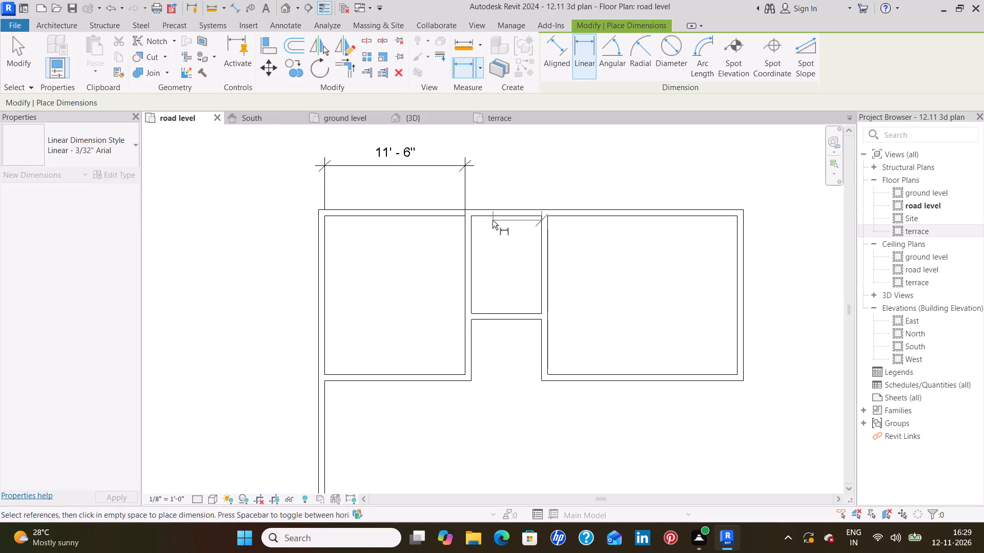
{"action": "left_click", "coordinate": [470, 216]}
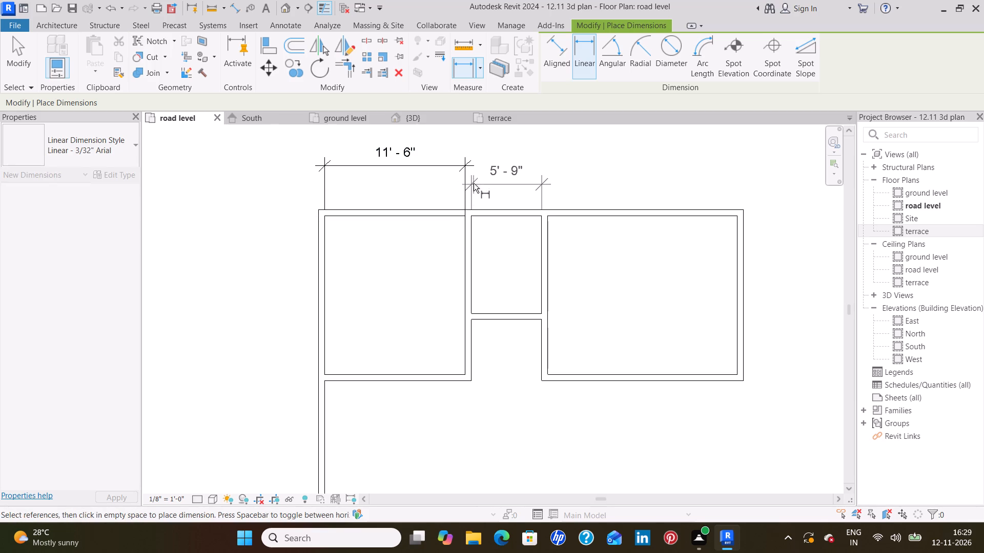
{"action": "left_click", "coordinate": [475, 168]}
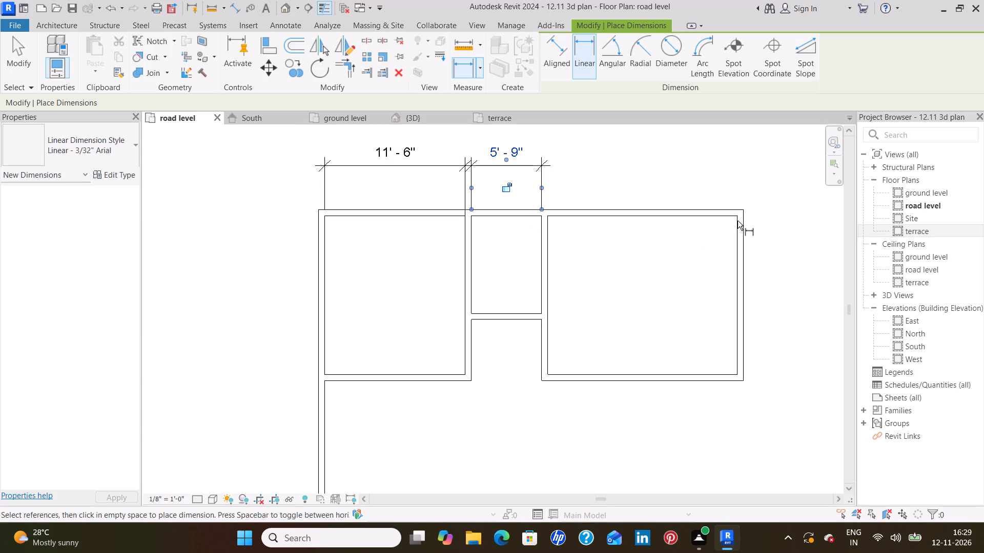
{"action": "left_click", "coordinate": [736, 219]}
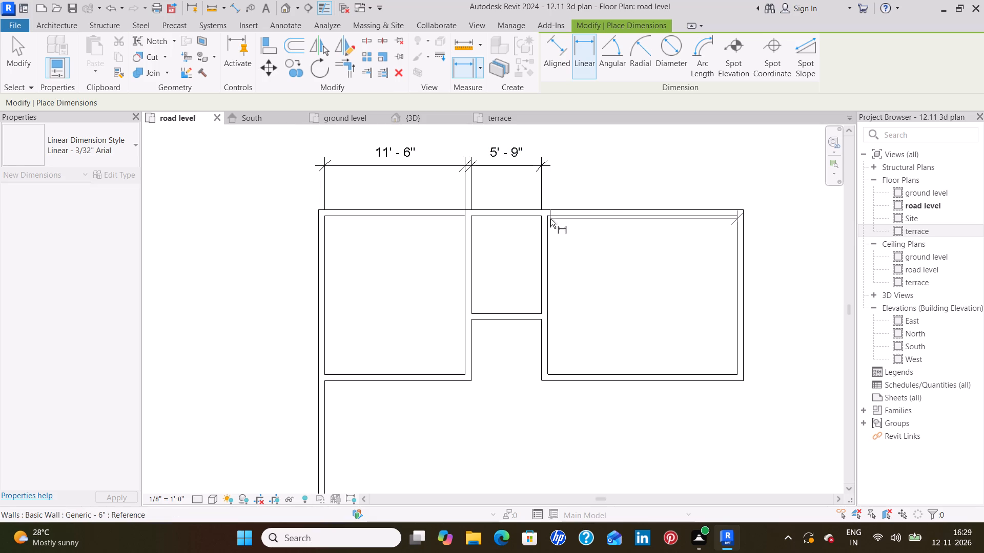
{"action": "left_click", "coordinate": [548, 219]}
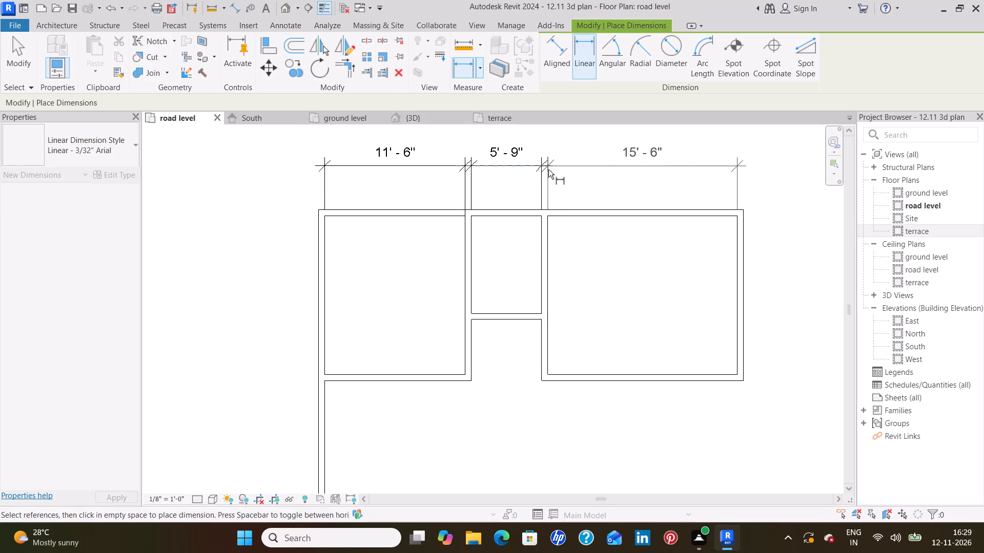
{"action": "left_click", "coordinate": [548, 166]}
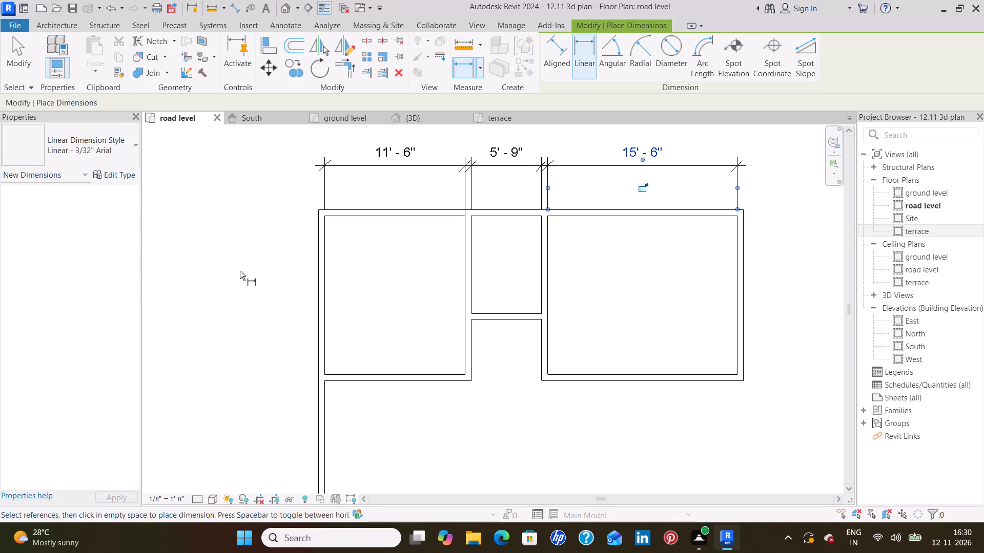
Add vertical linear dimensions for the west room's interior depth, outside its west wall, and the middle room's depth, outside the east wall.
{"action": "left_click", "coordinate": [325, 218]}
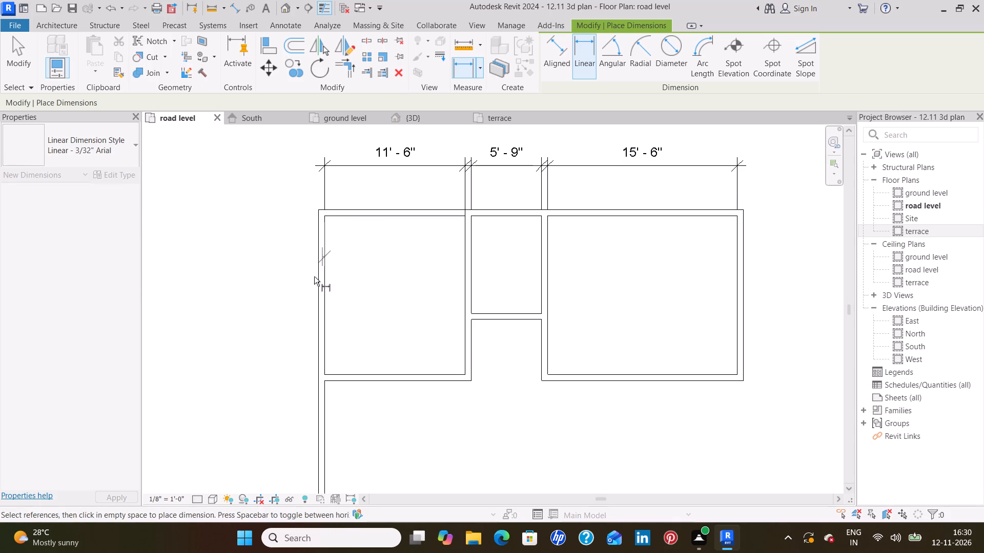
{"action": "left_click", "coordinate": [324, 375]}
{"action": "left_click", "coordinate": [267, 373]}
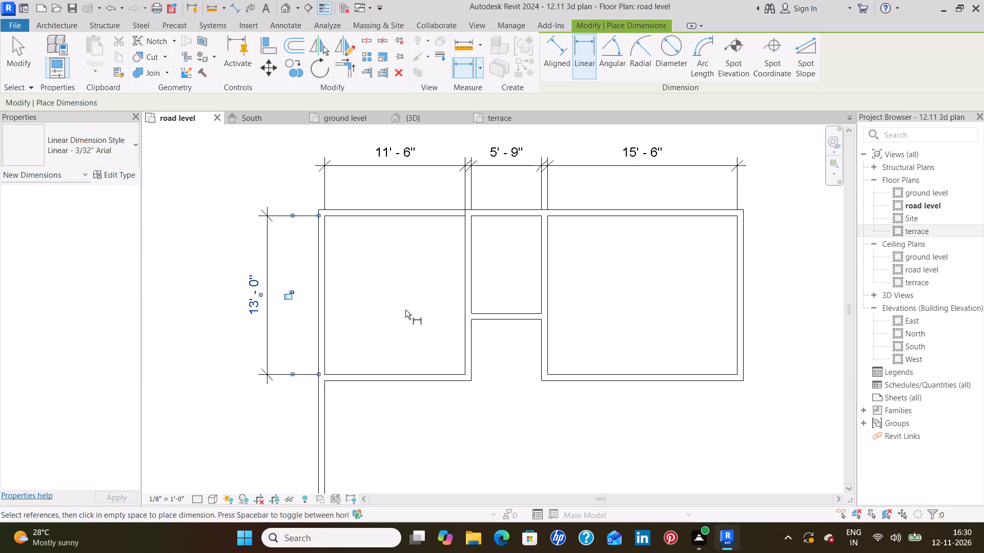
{"action": "left_click", "coordinate": [542, 217]}
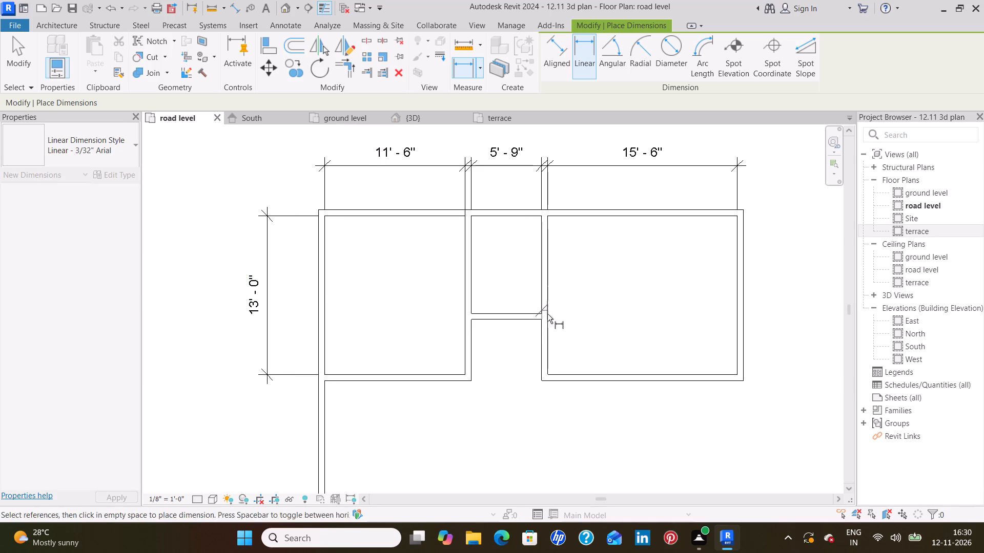
{"action": "left_click", "coordinate": [541, 312]}
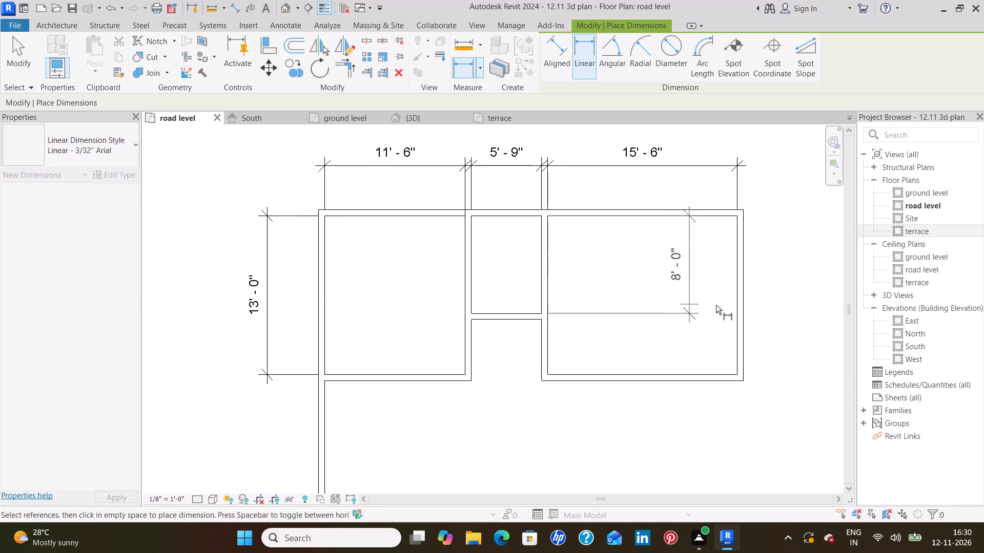
{"action": "left_click", "coordinate": [781, 308]}
{"action": "middle_click_drag", "start_coordinate": [689, 270], "coordinate": [668, 278]}
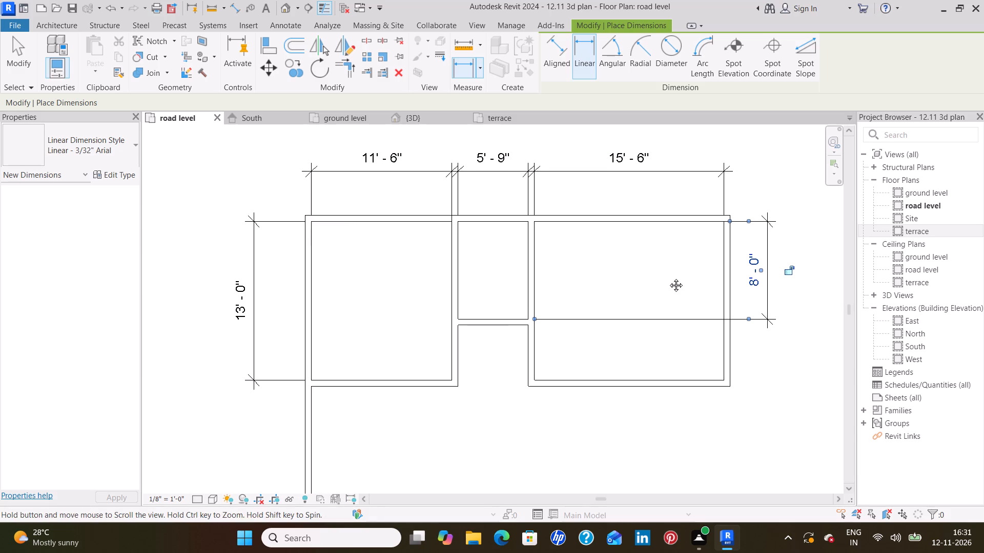
{"action": "middle_click_drag", "start_coordinate": [668, 278], "coordinate": [636, 286]}
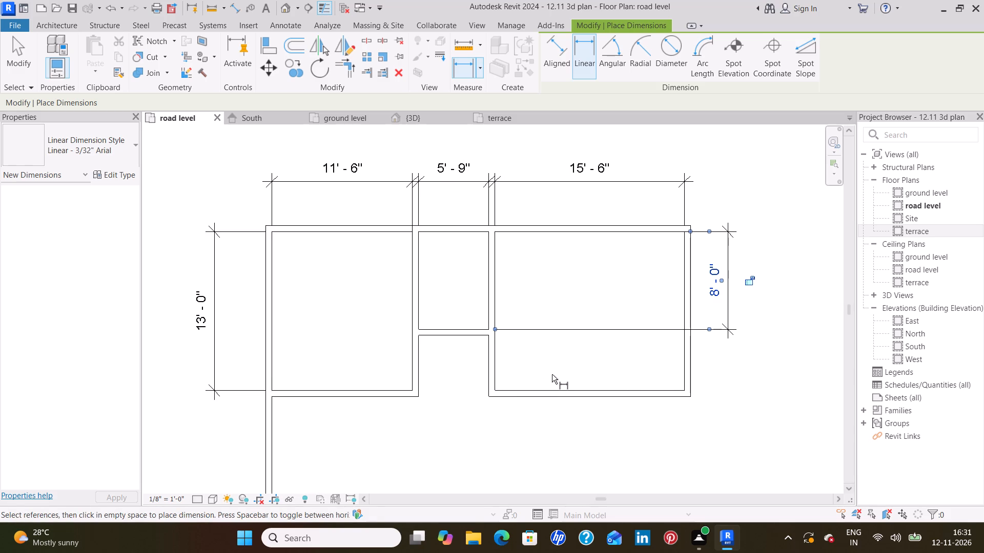
{"action": "key", "text": "Escape"}
{"action": "key", "text": "Escape"}
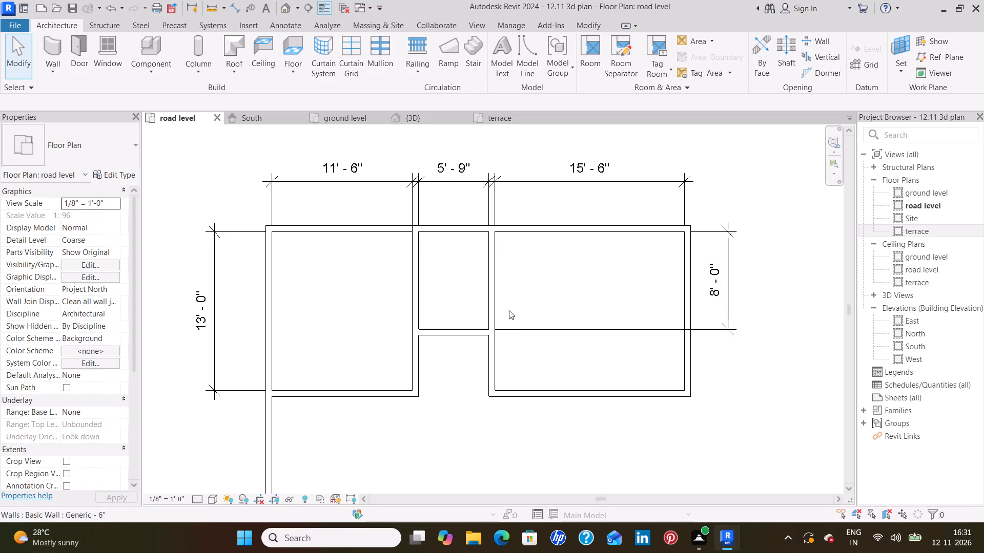
Set the west room's interior width to 12' by moving the wall between the west and middle rooms.
{"action": "left_click", "coordinate": [404, 278]}
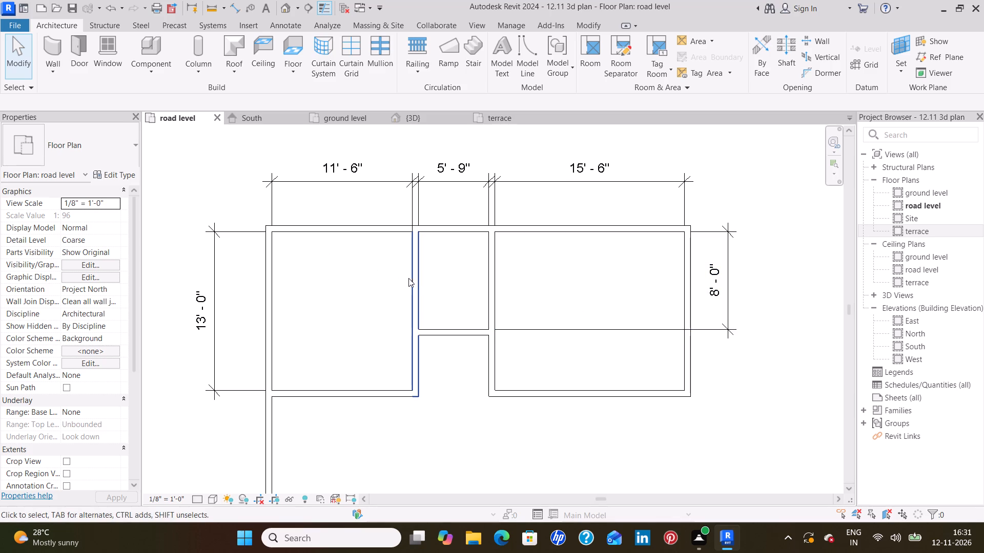
{"action": "left_click", "coordinate": [416, 278]}
{"action": "left_click", "coordinate": [351, 173]}
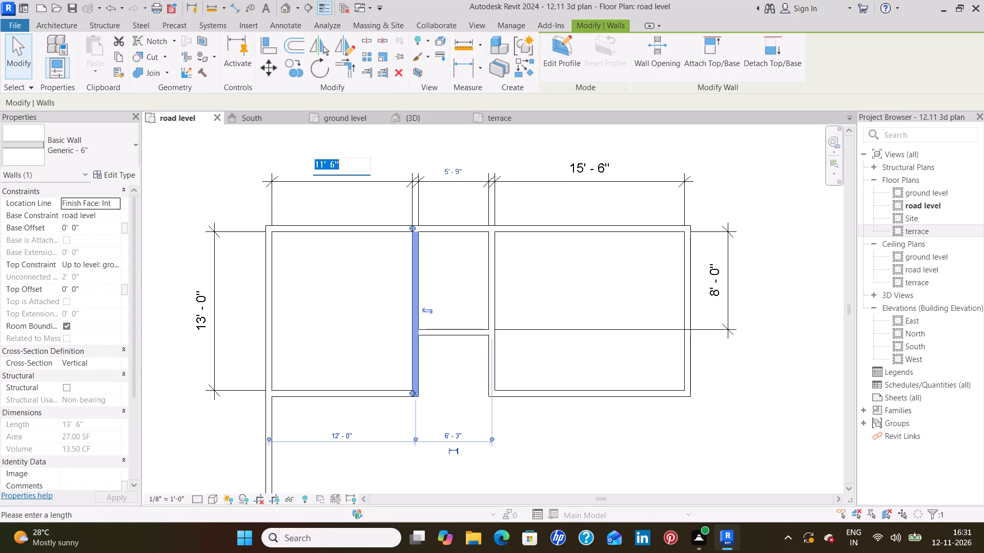
{"action": "key", "text": "BackSpace"}
{"action": "type", "text": "12'"}
{"action": "key", "text": "Return"}
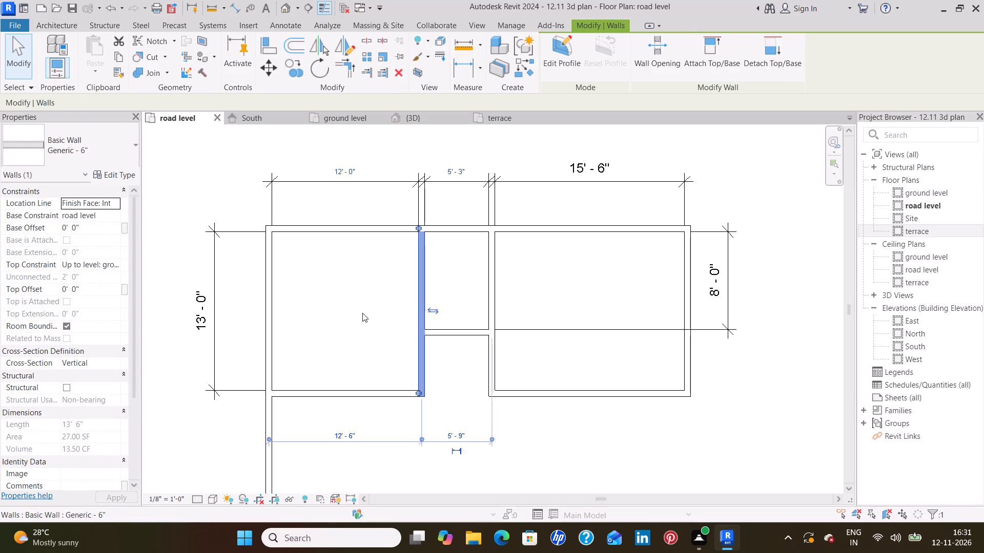
{"action": "left_click", "coordinate": [362, 313]}
Set the middle room's interior width to 6' by moving the wall between the middle and east rooms.
{"action": "left_click", "coordinate": [494, 278]}
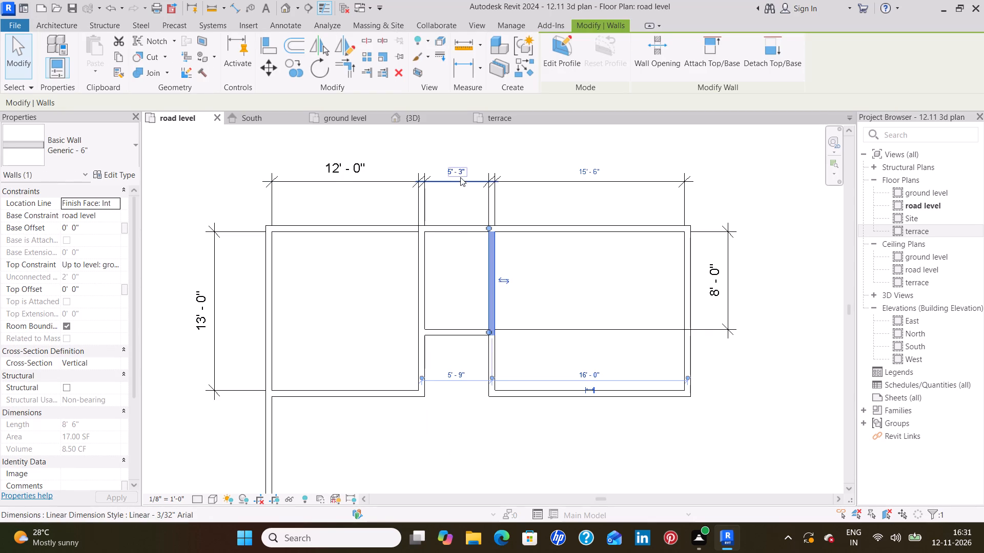
{"action": "left_click", "coordinate": [462, 175]}
{"action": "key", "text": "BackSpace"}
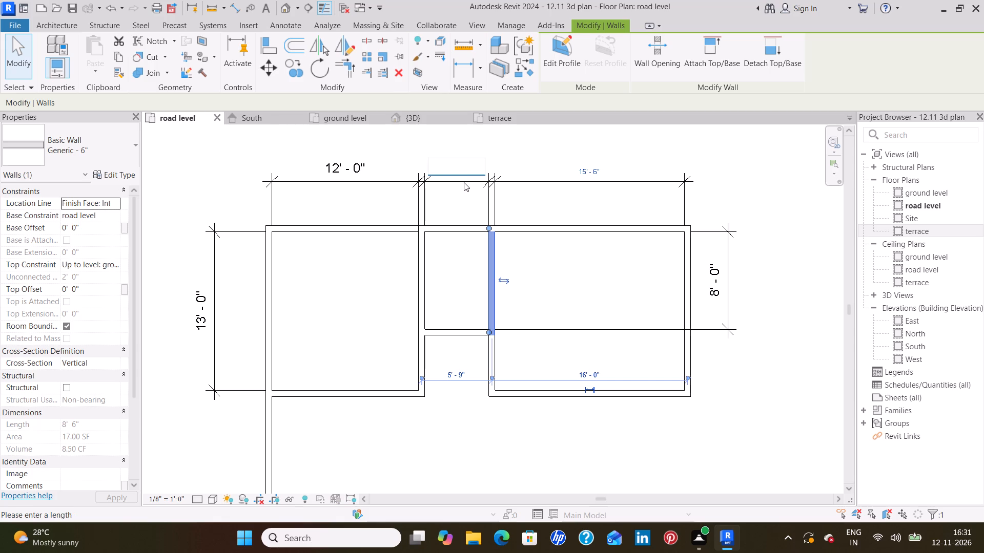
{"action": "key", "text": "6"}
{"action": "key", "text": "apostrophe"}
{"action": "key", "text": "Return"}
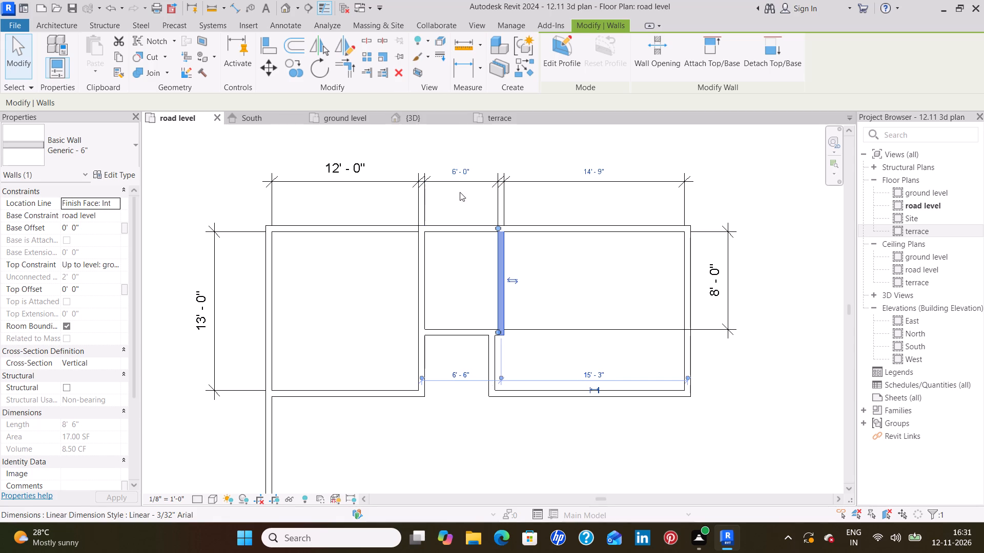
{"action": "left_click", "coordinate": [549, 276]}
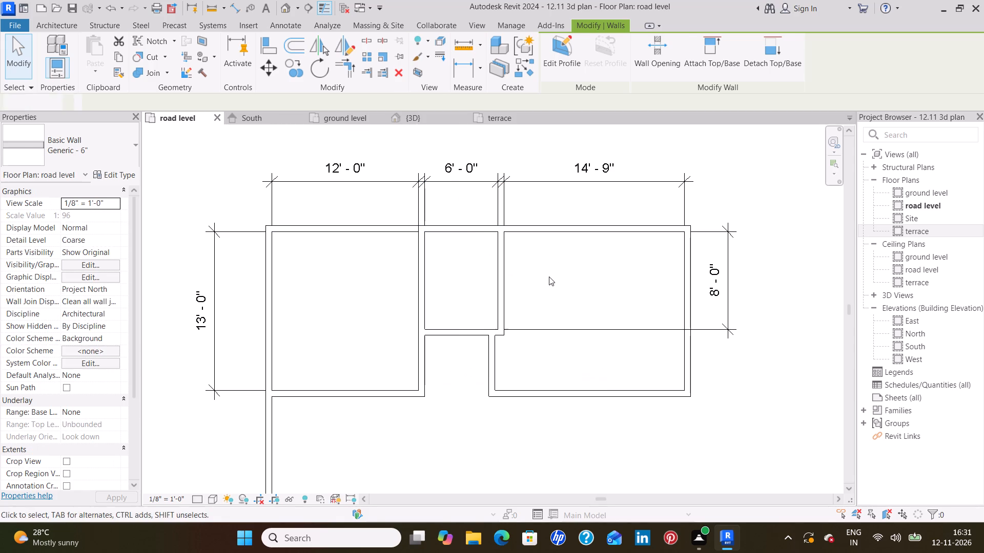
Set the east room's interior width to 16' by moving its east wall.
{"action": "left_click", "coordinate": [682, 281]}
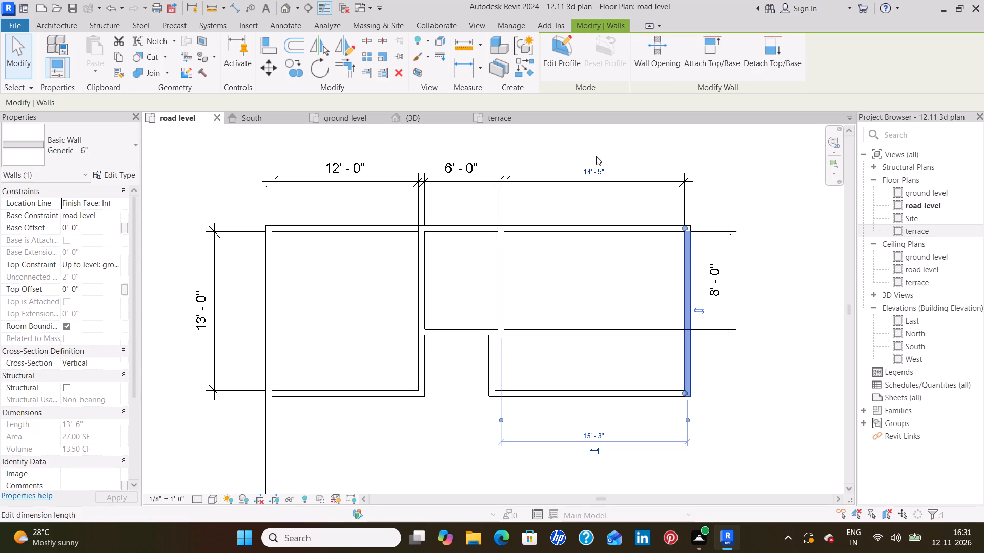
{"action": "left_click", "coordinate": [606, 170]}
{"action": "key", "text": "BackSpace"}
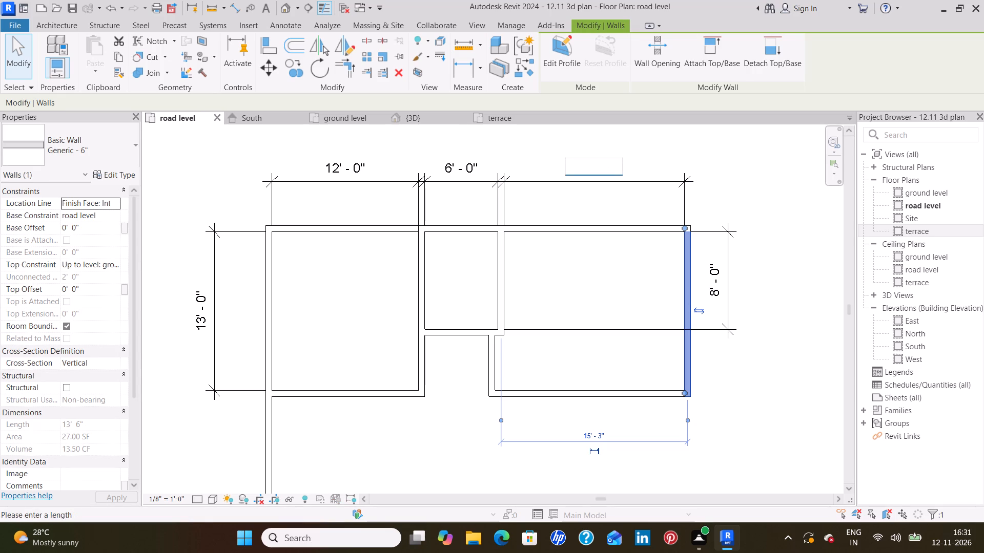
{"action": "type", "text": "15"}
{"action": "key", "text": "BackSpace"}
{"action": "key", "text": "6"}
{"action": "key", "text": "apostrophe"}
{"action": "key", "text": "Return"}
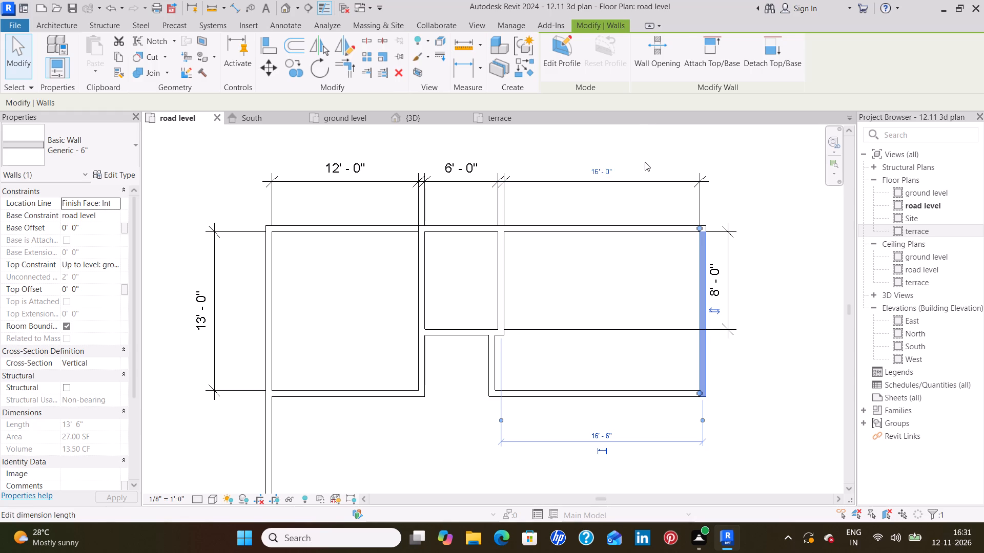
{"action": "left_click", "coordinate": [645, 162]}
Set the west room's interior depth to 14' by moving its bottom wall.
{"action": "middle_click_drag", "start_coordinate": [648, 290], "coordinate": [659, 224]}
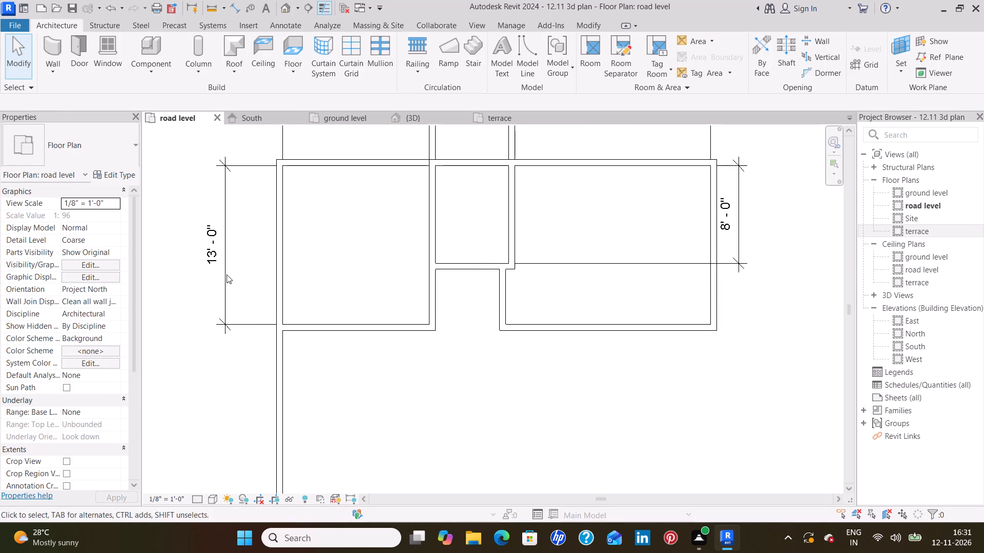
{"action": "middle_click_drag", "start_coordinate": [357, 260], "coordinate": [400, 324]}
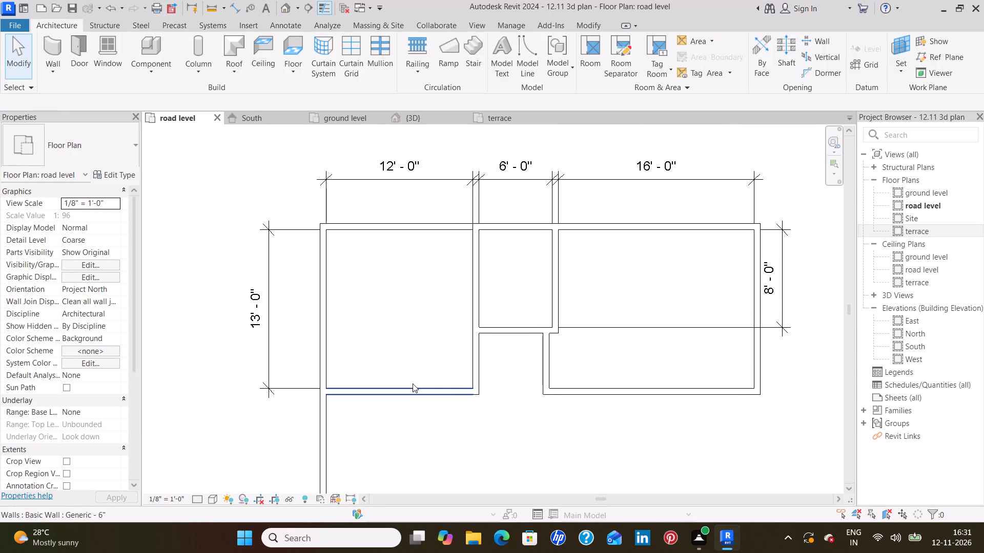
{"action": "left_click", "coordinate": [412, 385]}
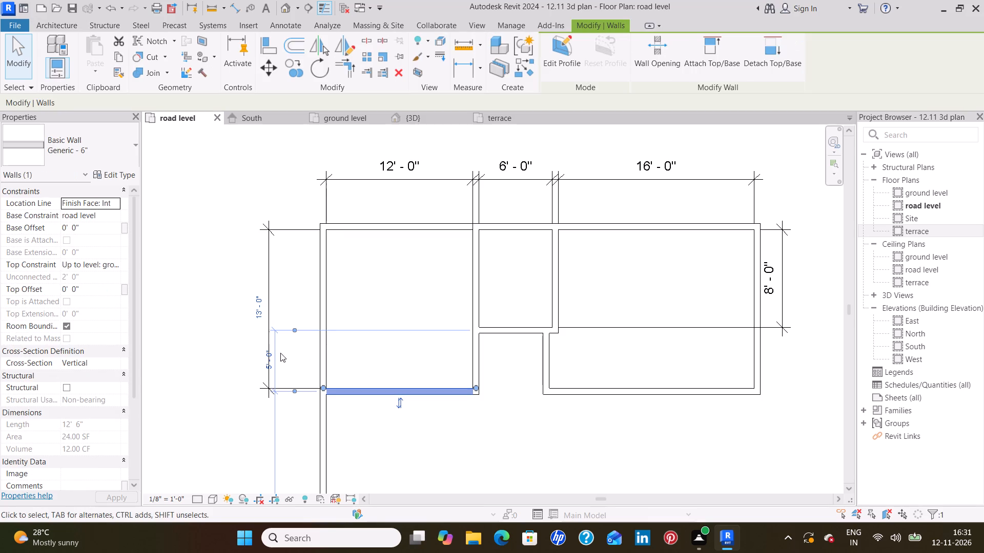
{"action": "left_click", "coordinate": [253, 317]}
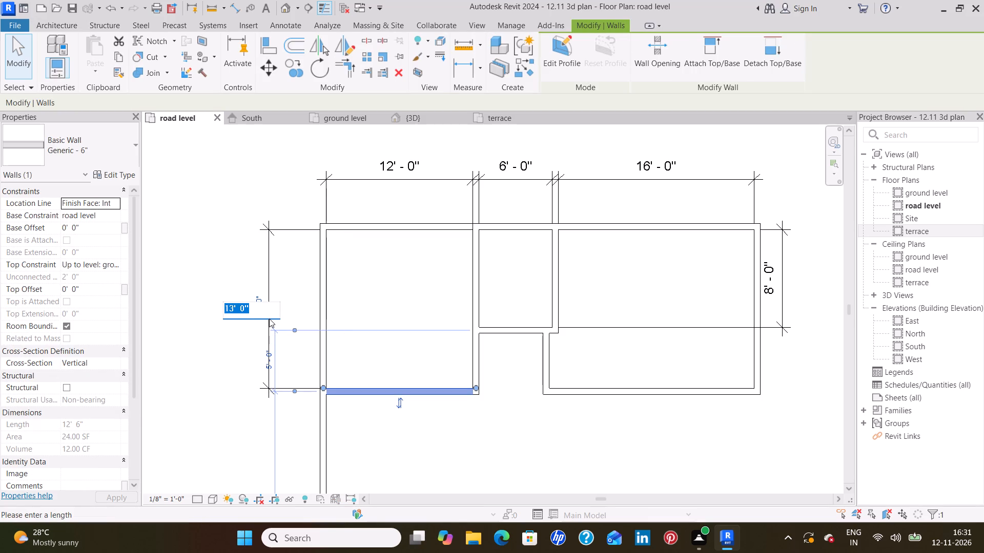
{"action": "key", "text": "BackSpace"}
{"action": "key", "text": "1"}
{"action": "key", "text": "4"}
{"action": "key", "text": "apostrophe"}
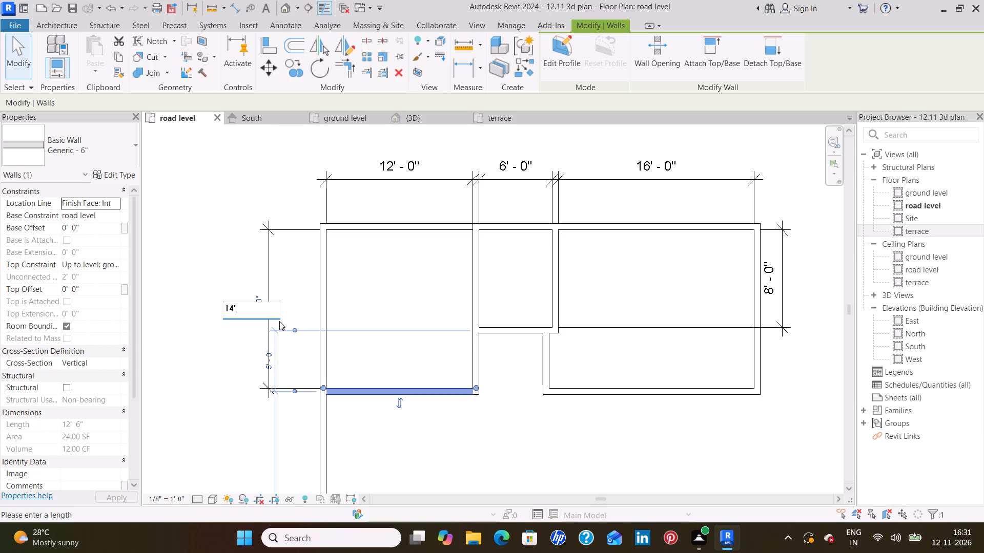
{"action": "key", "text": "Return"}
{"action": "left_click", "coordinate": [387, 304]}
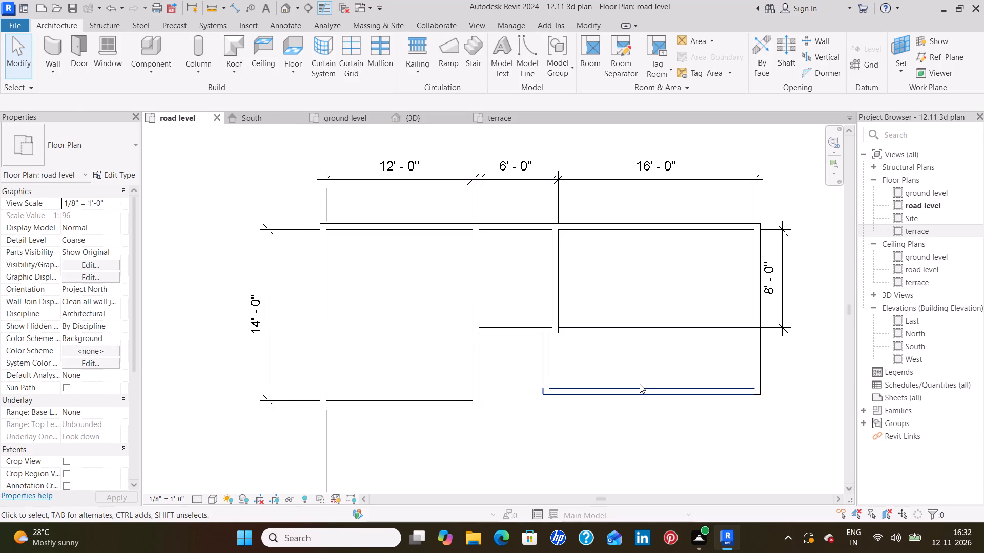
Delete the short misaligned wall on the east room's west side, below the middle room.
{"action": "middle_click_drag", "start_coordinate": [657, 323], "coordinate": [578, 330]}
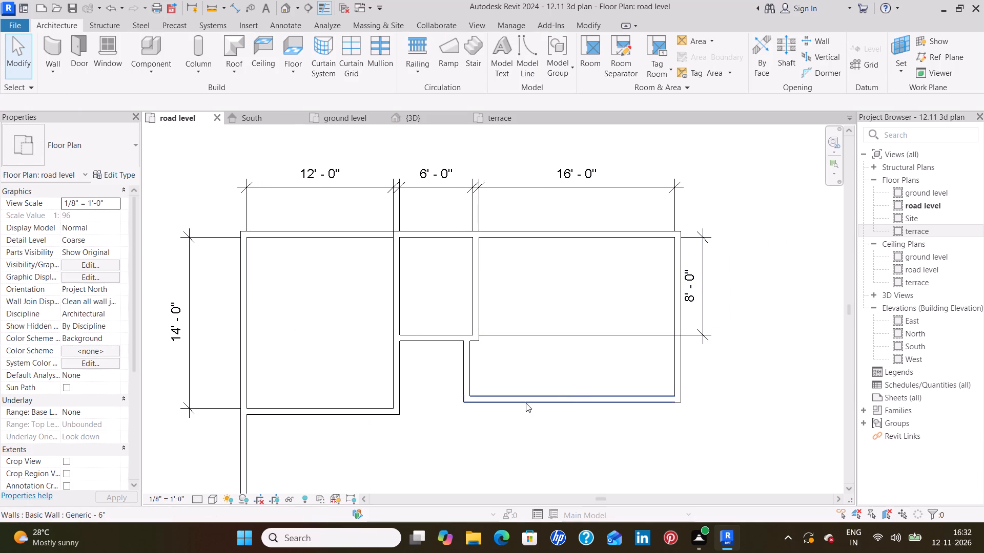
{"action": "left_click", "coordinate": [459, 383]}
{"action": "key", "text": "Delete"}
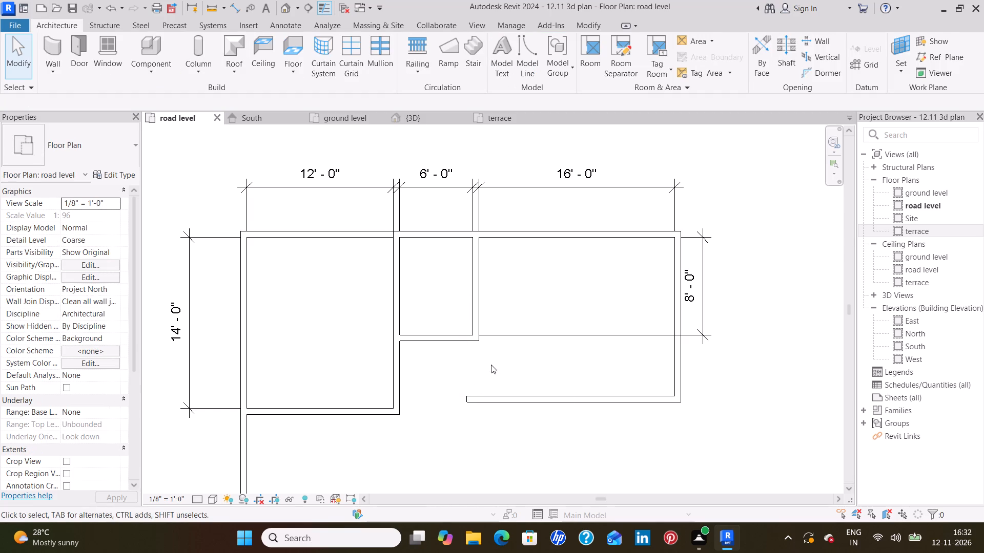
Draw a Generic - 6" wall about 4' 9" southward from the middle room's southeast corner to the east room's bottom wall, in line with the wall above.
{"action": "left_click", "coordinate": [40, 42]}
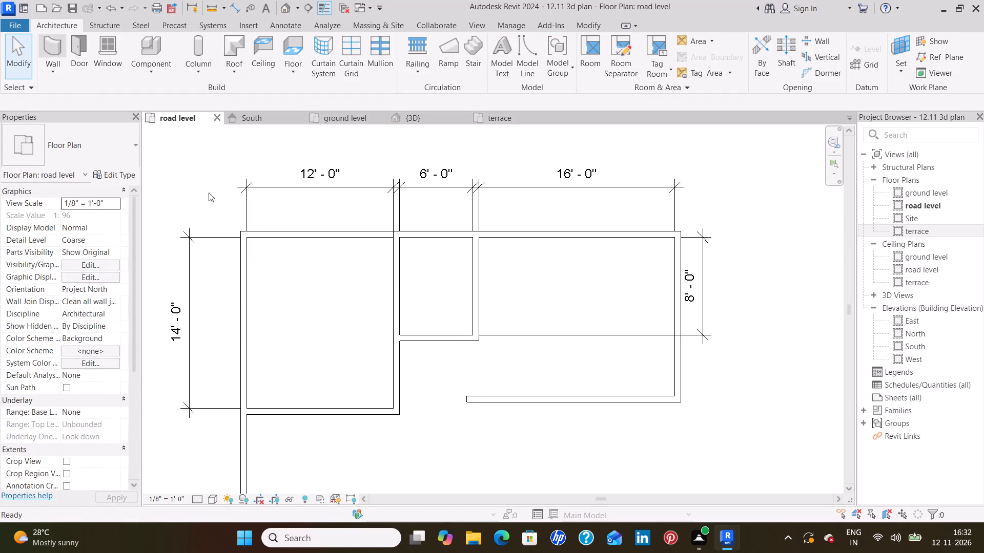
{"action": "left_click", "coordinate": [478, 343]}
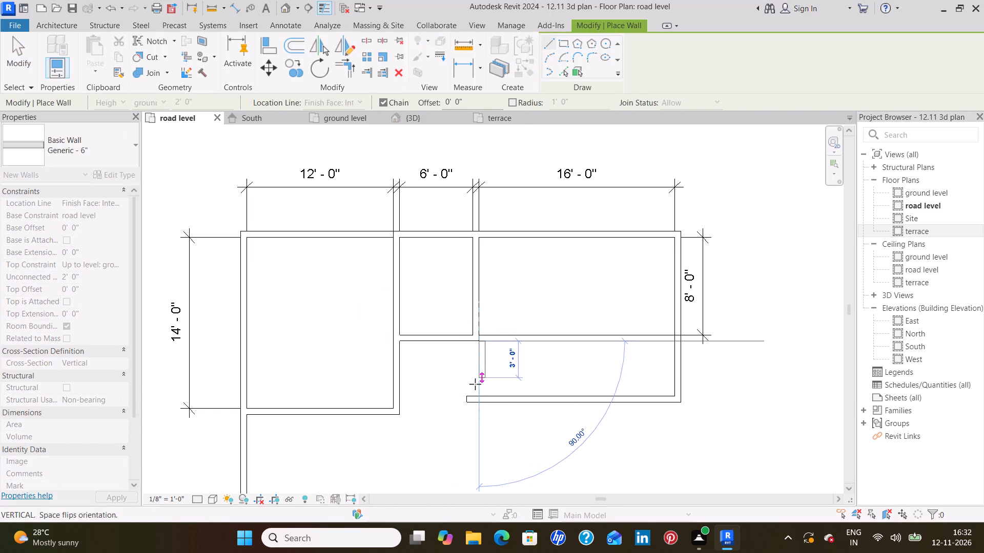
{"action": "key", "text": "space"}
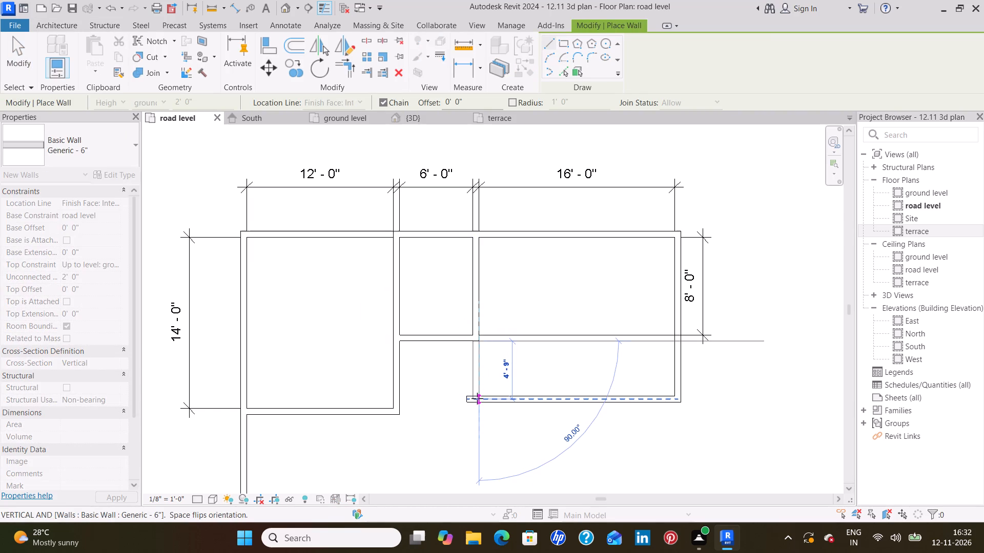
{"action": "left_click", "coordinate": [477, 399]}
{"action": "key", "text": "Escape"}
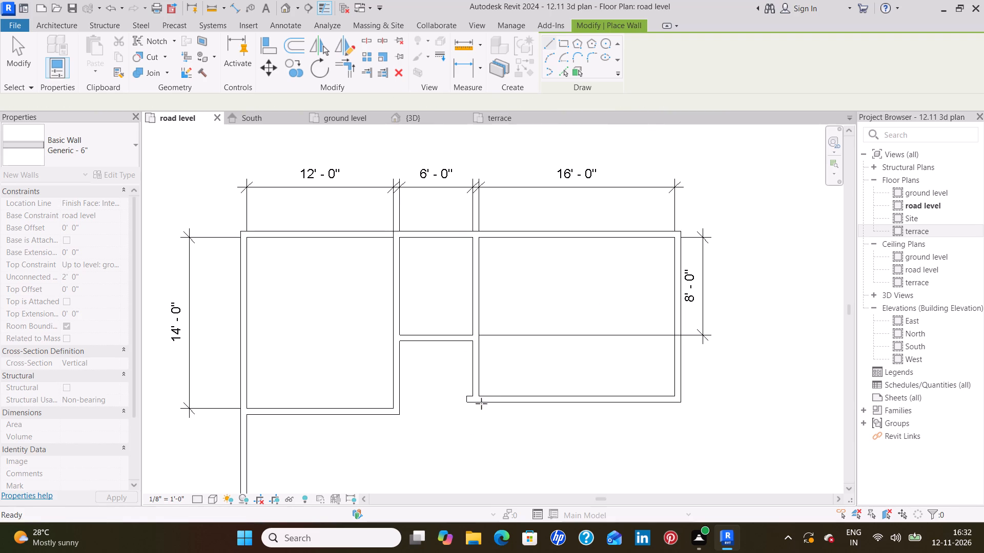
{"action": "key", "text": "Escape"}
Shorten the west end of the east room's bottom wall so it meets the new vertical wall without overhang.
{"action": "left_click", "coordinate": [467, 403]}
{"action": "scroll", "coordinate": [475, 396], "scroll_direction": "up", "scroll_amount": 12}
{"action": "left_click_drag", "start_coordinate": [450, 396], "coordinate": [486, 389]}
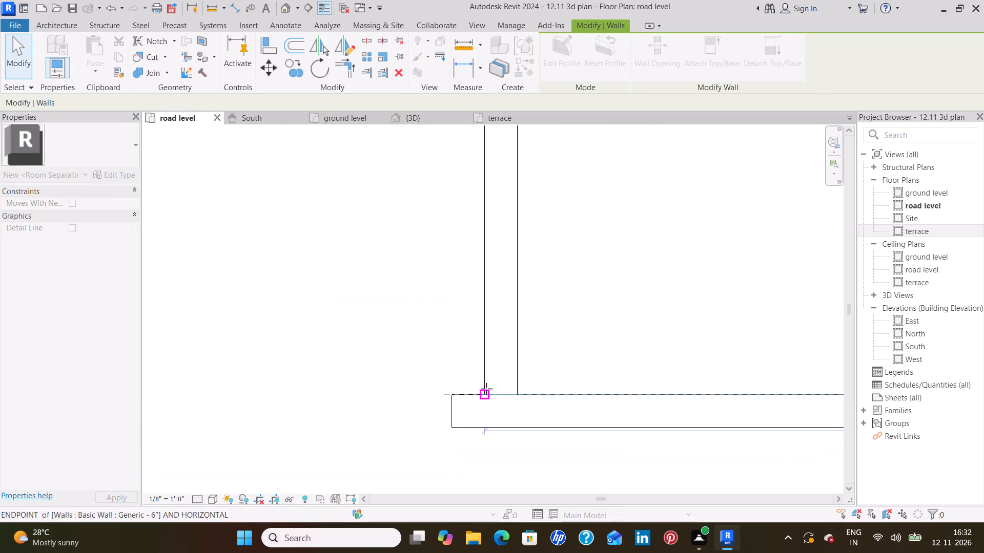
{"action": "left_click_drag", "start_coordinate": [486, 389], "coordinate": [488, 391]}
{"action": "left_click", "coordinate": [581, 341]}
Move the east room's bottom wall 1' southward, level with the west room's bottom wall.
{"action": "scroll", "coordinate": [583, 336], "scroll_direction": "down", "scroll_amount": 6}
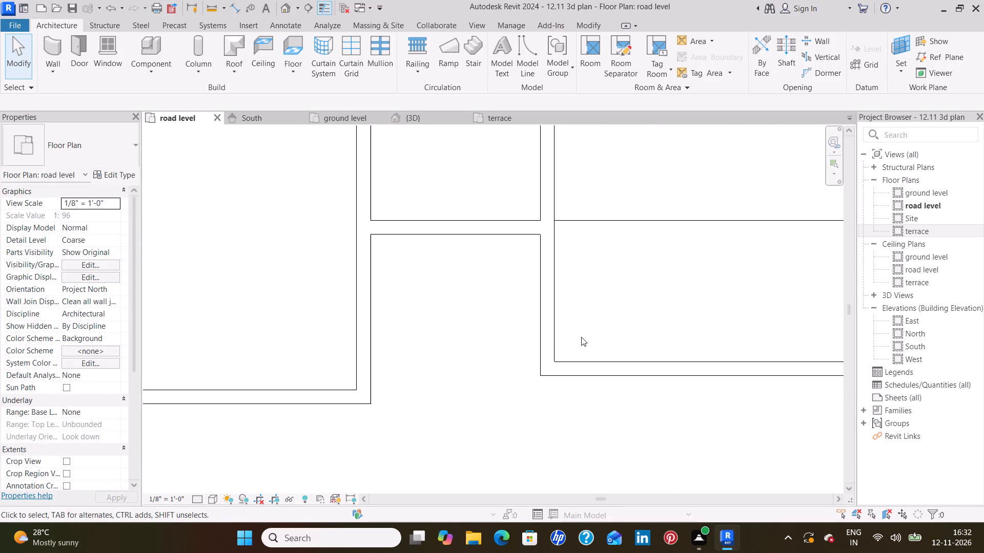
{"action": "scroll", "coordinate": [581, 337], "scroll_direction": "down", "scroll_amount": 3}
{"action": "middle_click", "coordinate": [655, 348]}
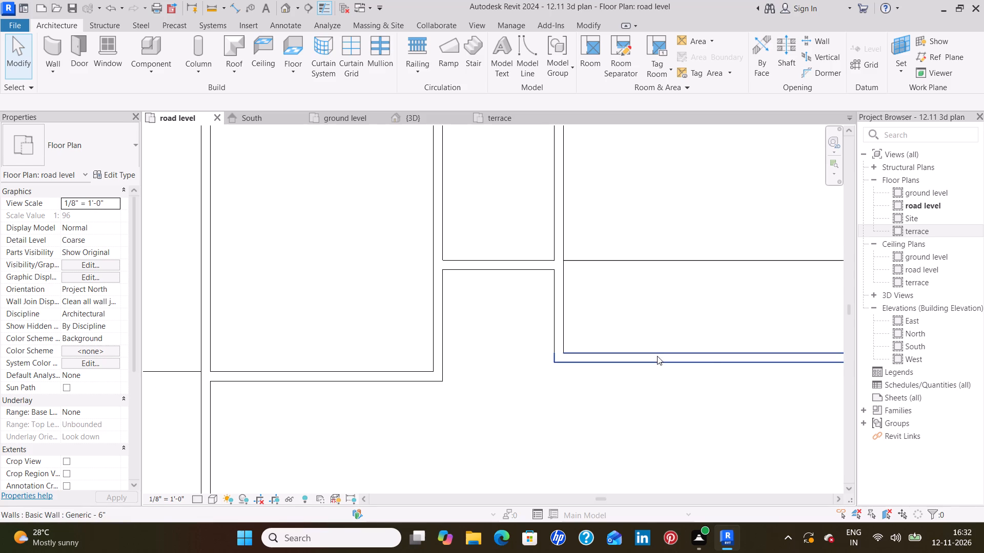
{"action": "left_click", "coordinate": [657, 356]}
{"action": "middle_click_drag", "start_coordinate": [642, 328], "coordinate": [551, 303]}
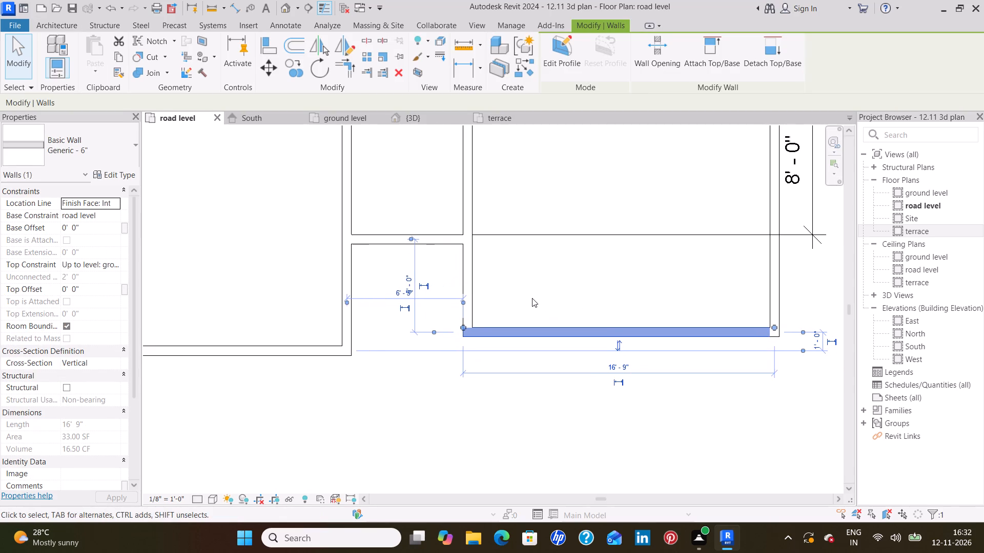
{"action": "key", "text": "Down"}
{"action": "key", "text": "Down"}
{"action": "key", "text": "Down"}
{"action": "key", "text": "Down"}
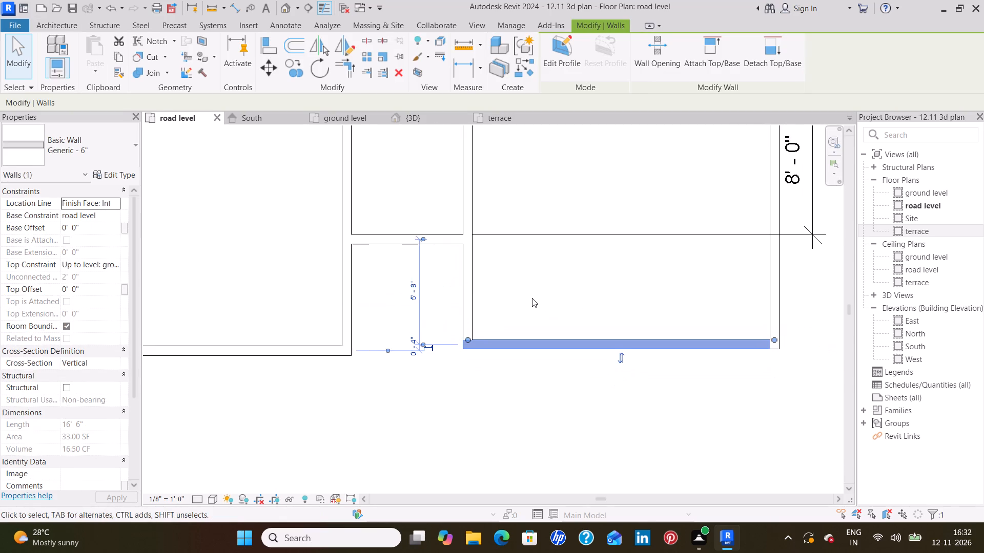
{"action": "key", "text": "Down"}
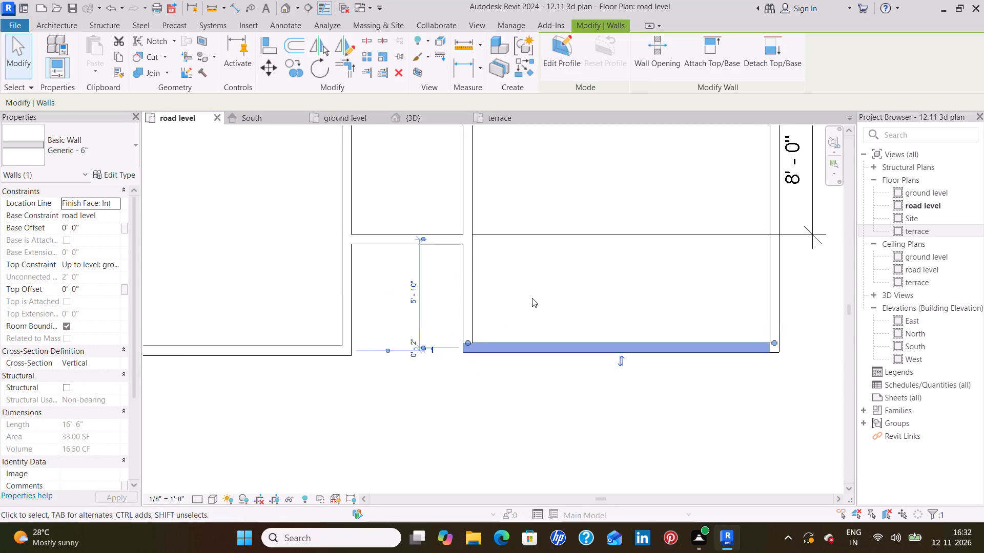
{"action": "key", "text": "Down"}
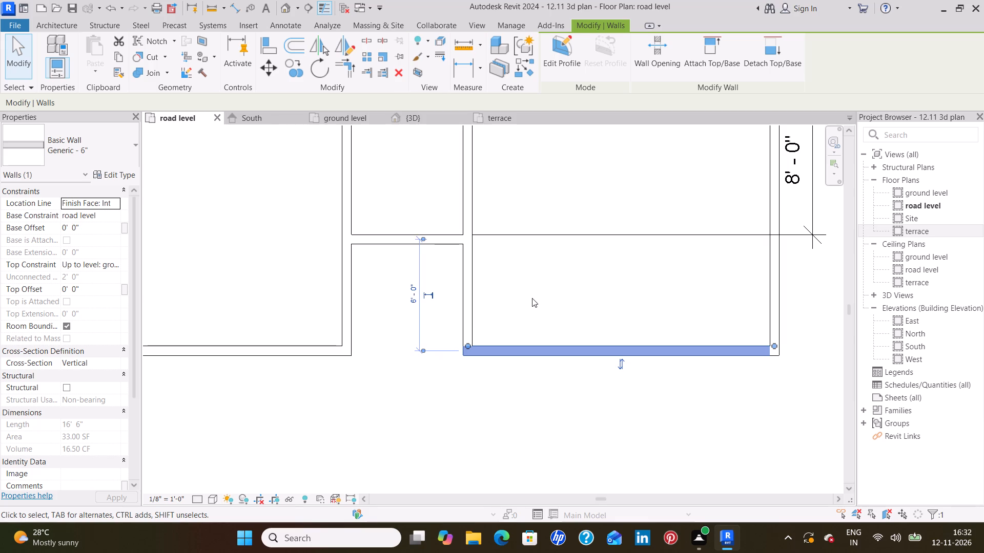
{"action": "left_click", "coordinate": [535, 300]}
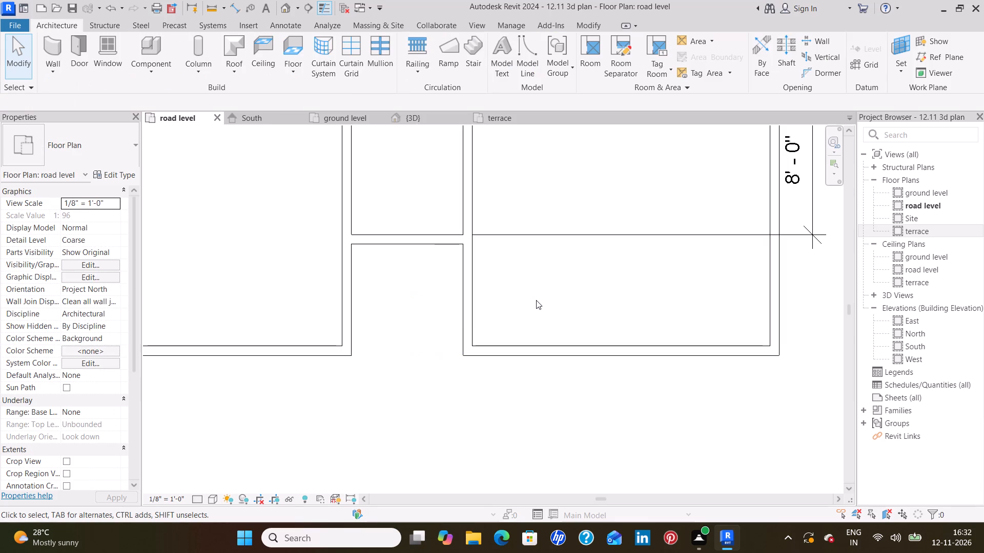
{"action": "scroll", "coordinate": [536, 300], "scroll_direction": "down", "scroll_amount": 4}
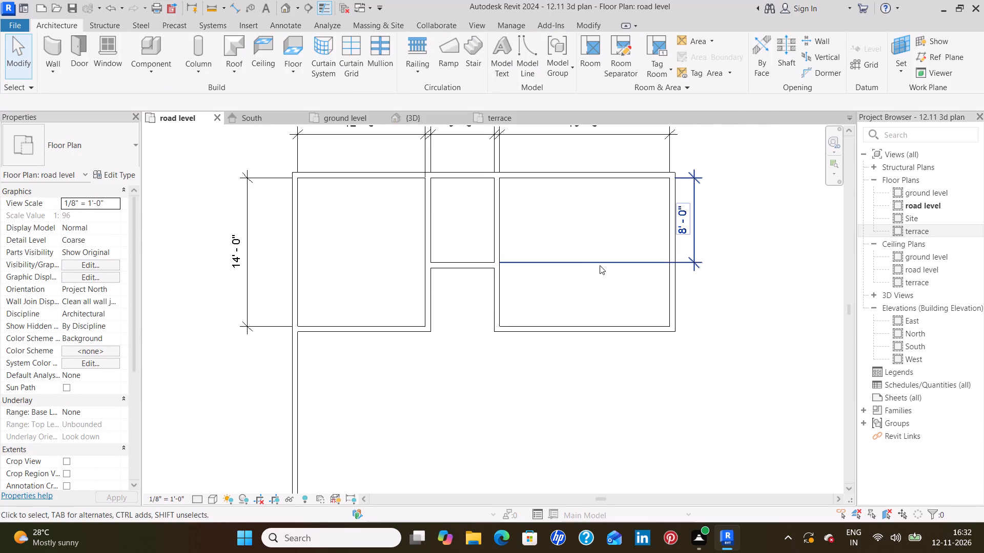
{"action": "middle_click_drag", "start_coordinate": [608, 301], "coordinate": [576, 314]}
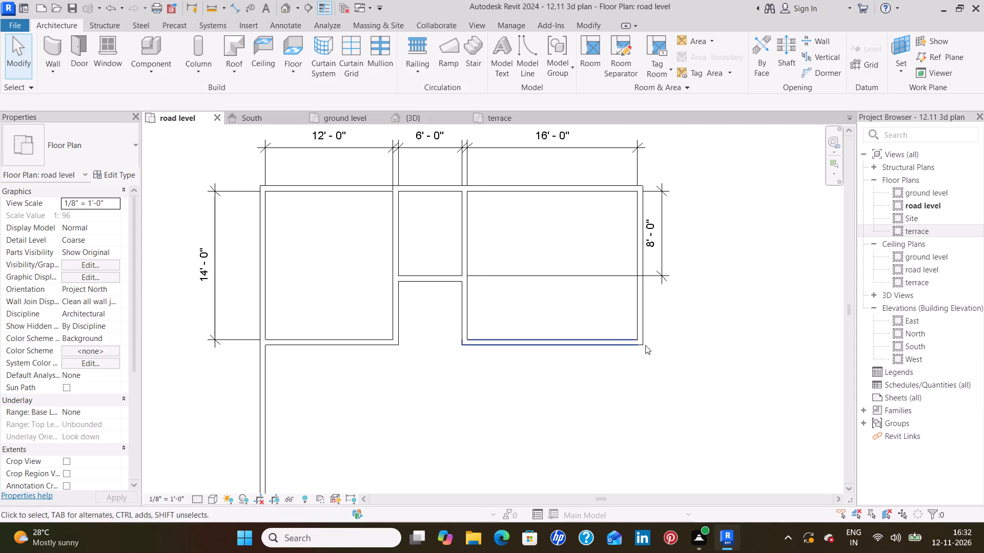
Draw Generic - 6" walls enclosing a small room below the west room, against the long west wall, about 5' 9" north-south.
{"action": "middle_click_drag", "start_coordinate": [644, 347], "coordinate": [649, 238]}
{"action": "middle_click_drag", "start_coordinate": [560, 348], "coordinate": [560, 323]}
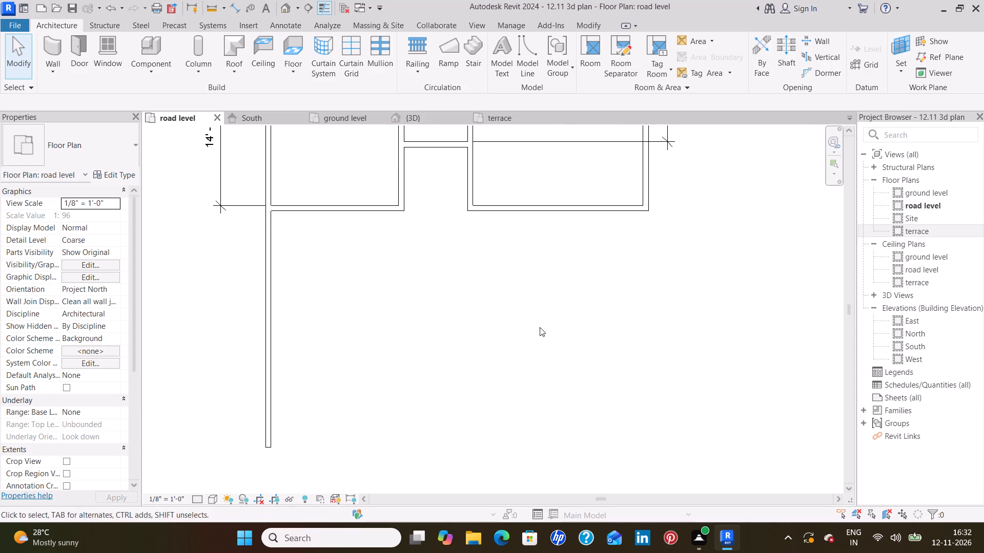
{"action": "middle_click_drag", "start_coordinate": [422, 287], "coordinate": [426, 294]}
{"action": "left_click", "coordinate": [51, 52]}
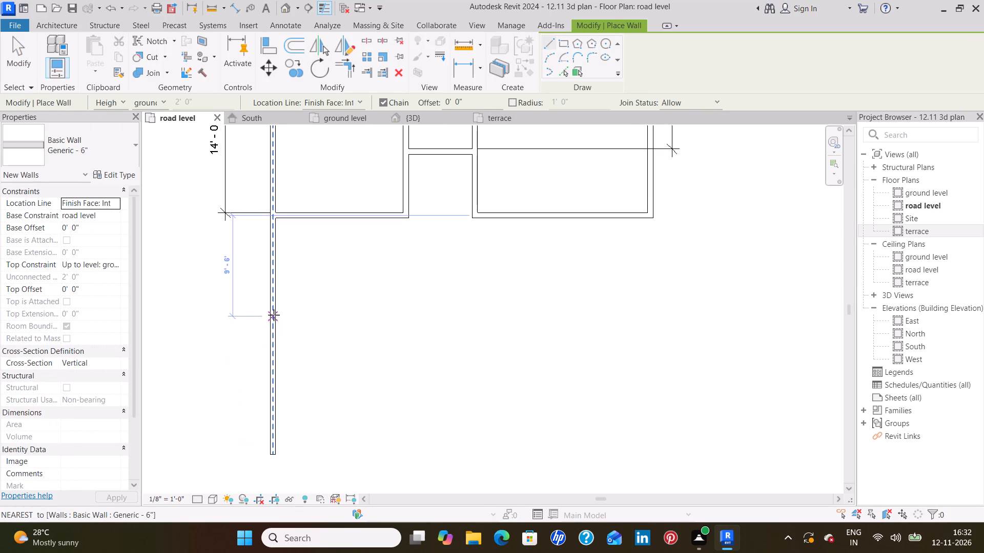
{"action": "left_click", "coordinate": [270, 281]}
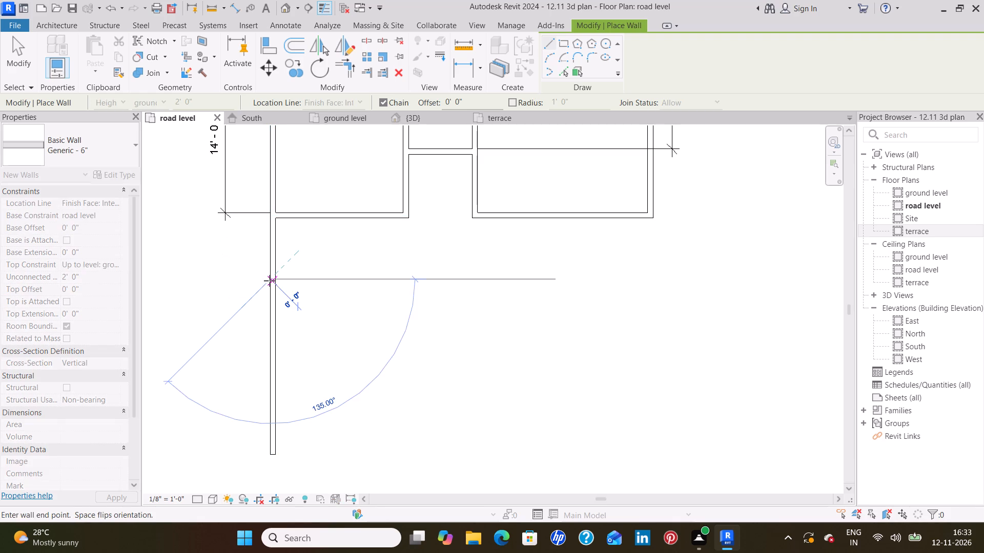
{"action": "key", "text": "space"}
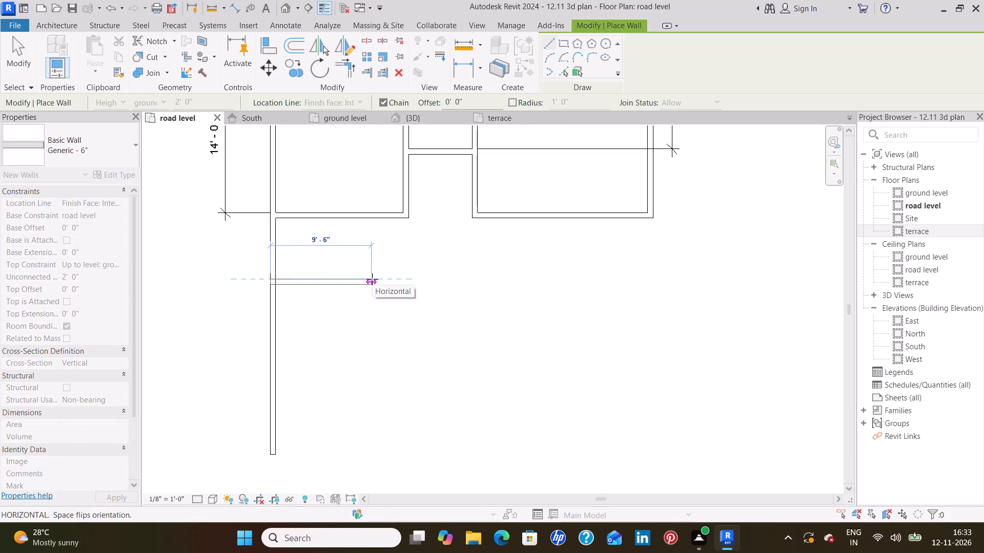
{"action": "left_click", "coordinate": [359, 279]}
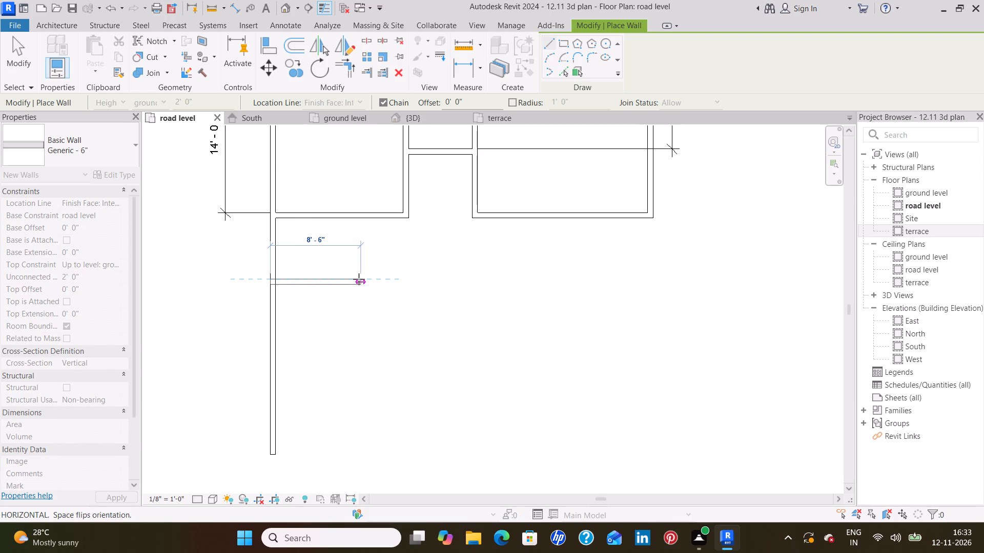
{"action": "left_click", "coordinate": [363, 220]}
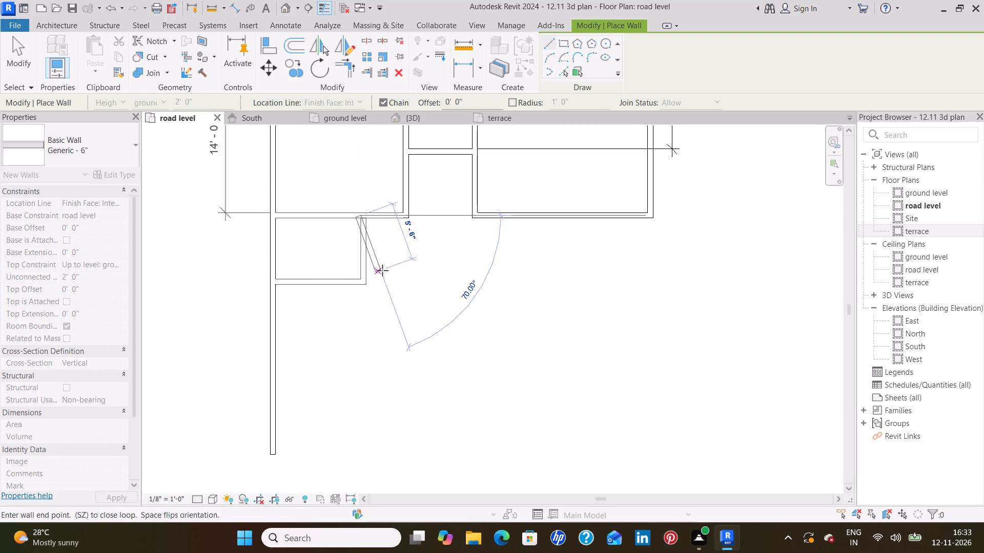
{"action": "key", "text": "Escape"}
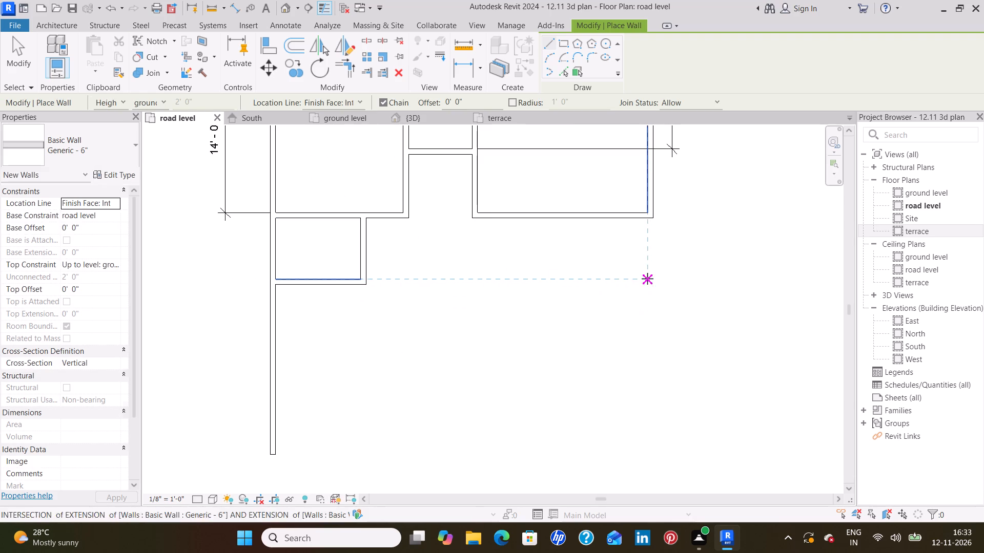
{"action": "key", "text": "Escape"}
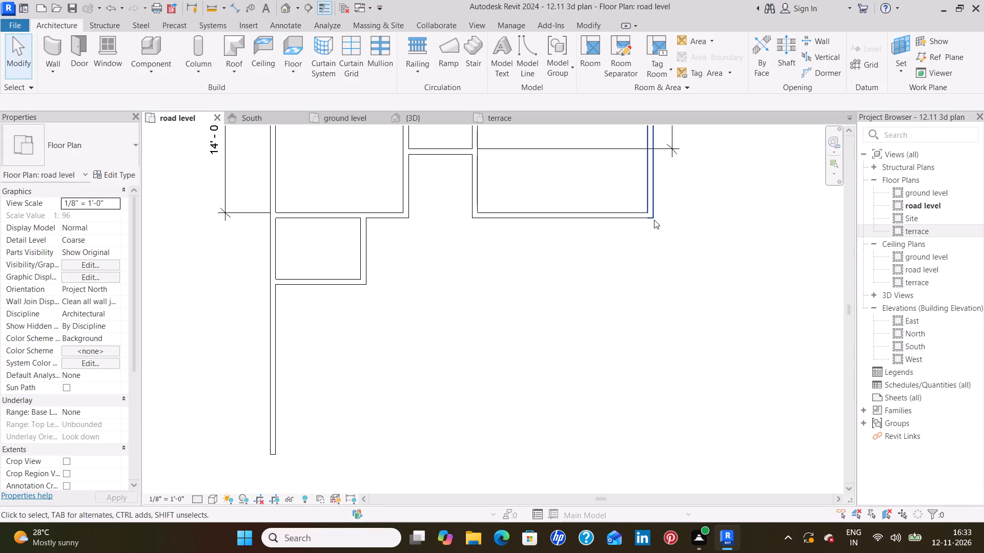
Extend the east room's east wall southward past its bottom wall to an overall length of about 38'.
{"action": "left_click", "coordinate": [654, 220]}
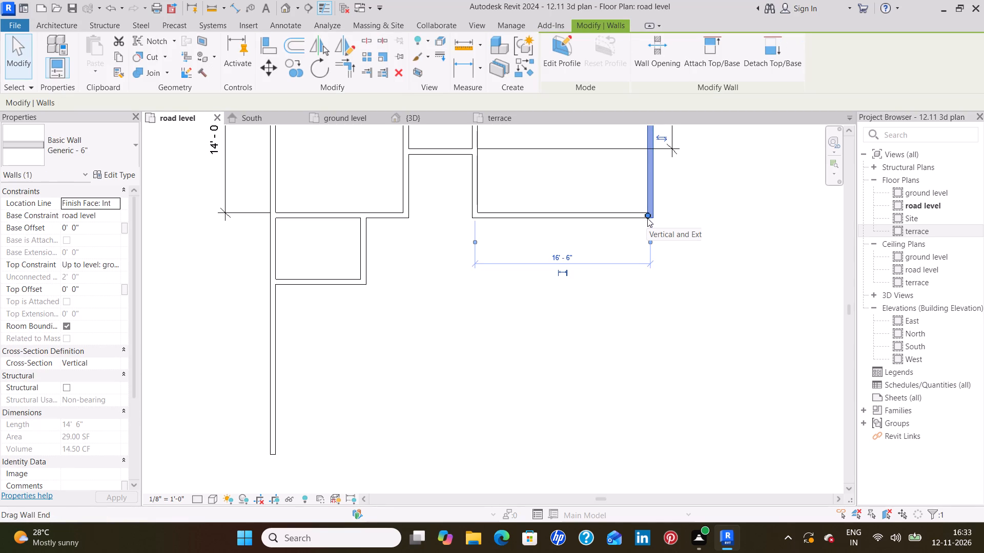
{"action": "left_click_drag", "start_coordinate": [647, 215], "coordinate": [660, 430]}
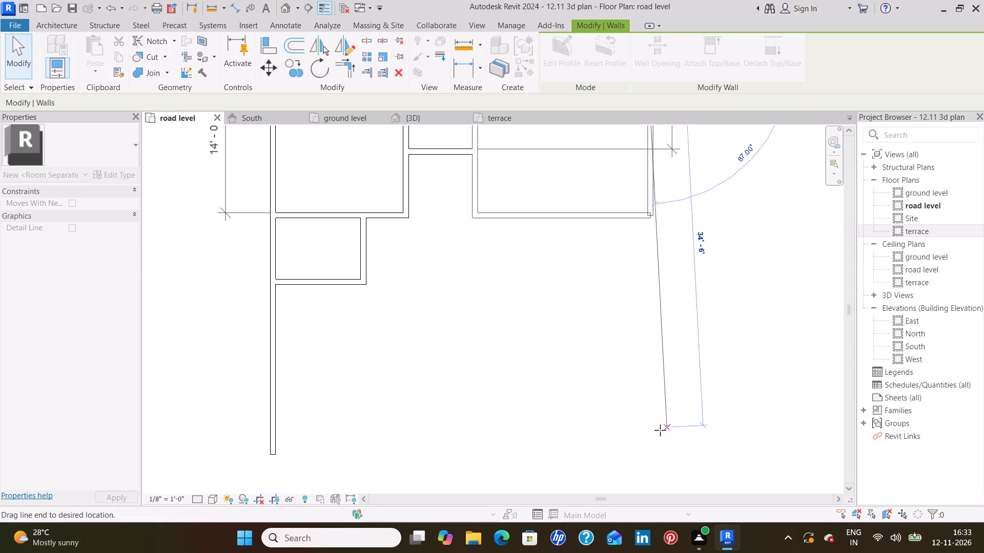
{"action": "left_click_drag", "start_coordinate": [660, 430], "coordinate": [646, 465]}
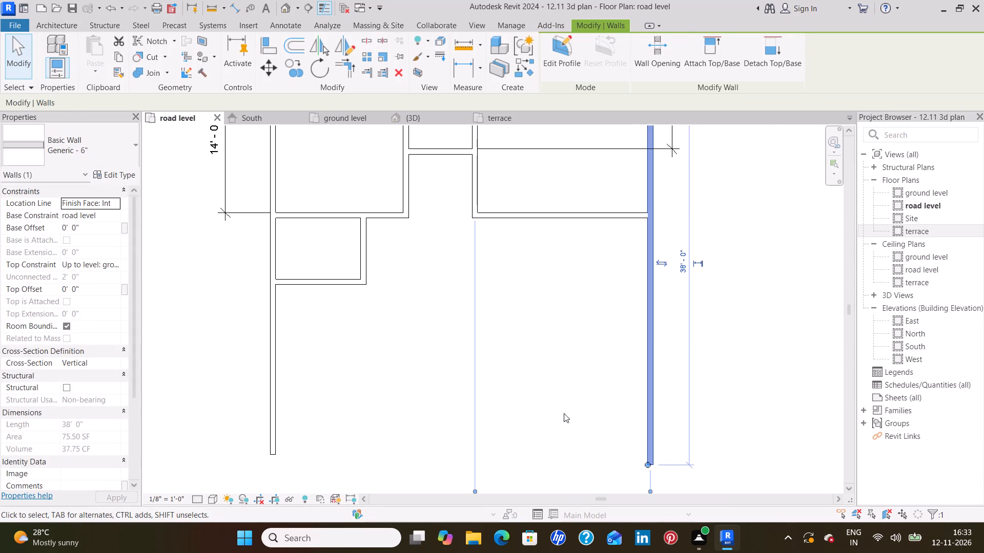
{"action": "left_click", "coordinate": [556, 409]}
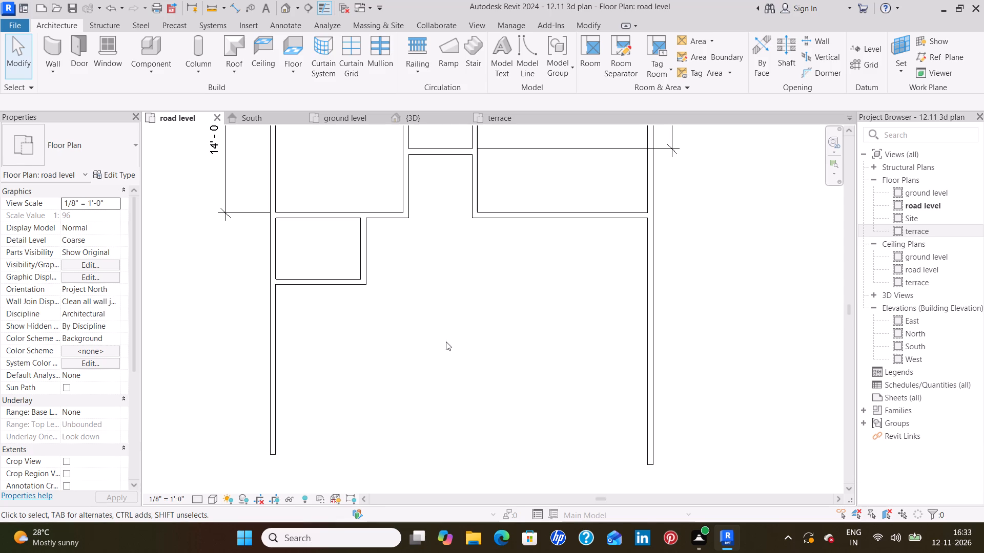
Extend the long west wall southward to about 47' overall, and lengthen the east wall so its south end is level with it.
{"action": "middle_click_drag", "start_coordinate": [391, 392], "coordinate": [435, 265]}
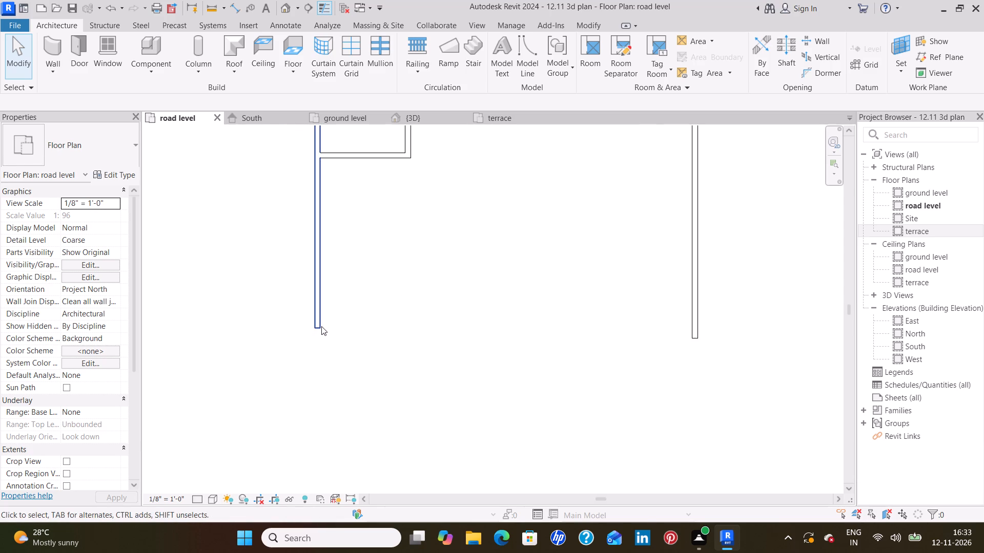
{"action": "left_click", "coordinate": [319, 326]}
{"action": "left_click_drag", "start_coordinate": [319, 326], "coordinate": [326, 433]}
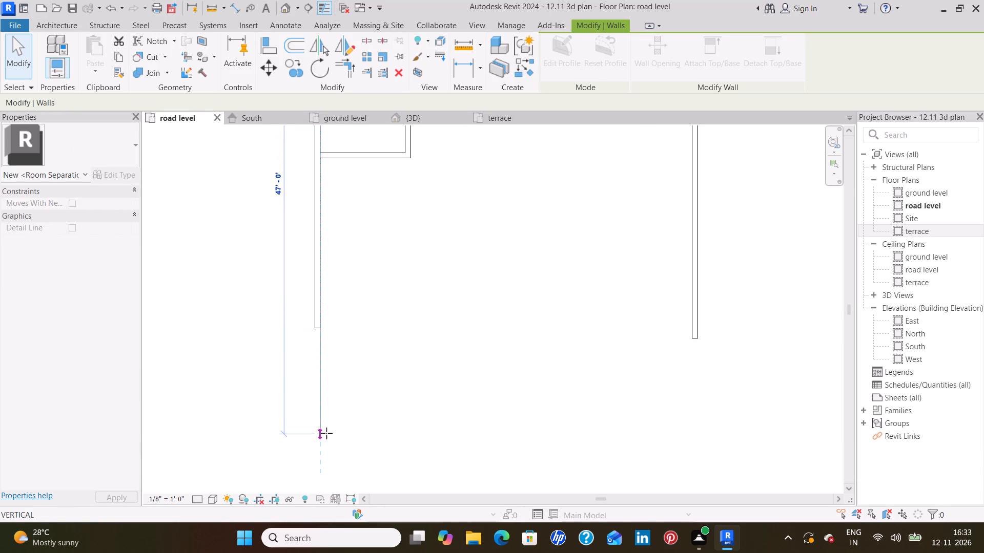
{"action": "left_click_drag", "start_coordinate": [326, 433], "coordinate": [326, 435]}
{"action": "left_click", "coordinate": [693, 336]}
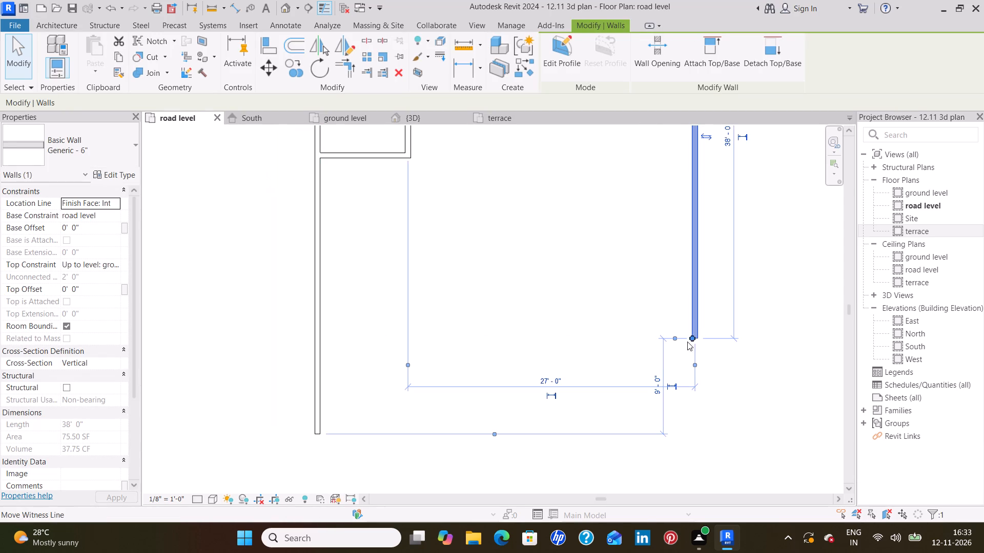
{"action": "left_click_drag", "start_coordinate": [692, 338], "coordinate": [687, 421]}
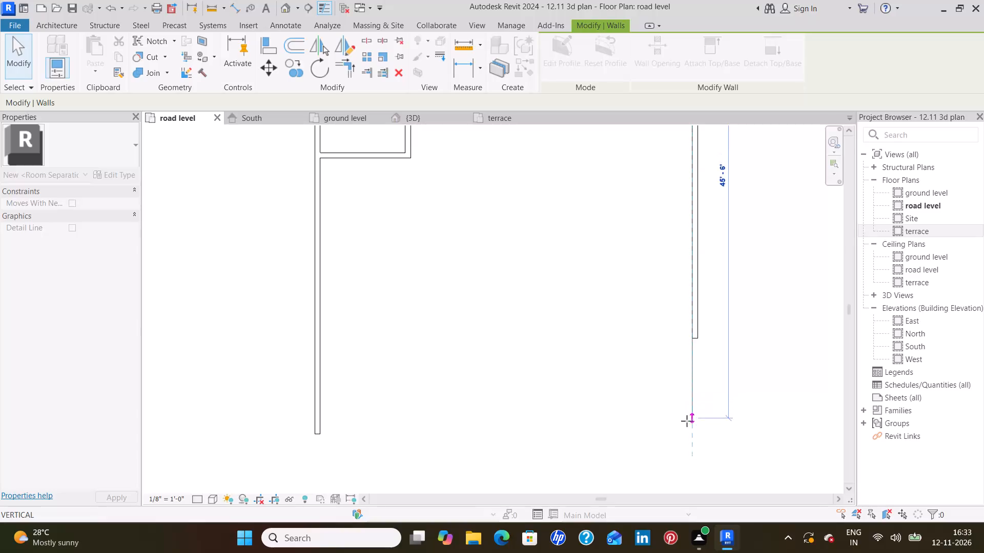
{"action": "left_click_drag", "start_coordinate": [687, 421], "coordinate": [686, 434]}
{"action": "left_click", "coordinate": [585, 385]}
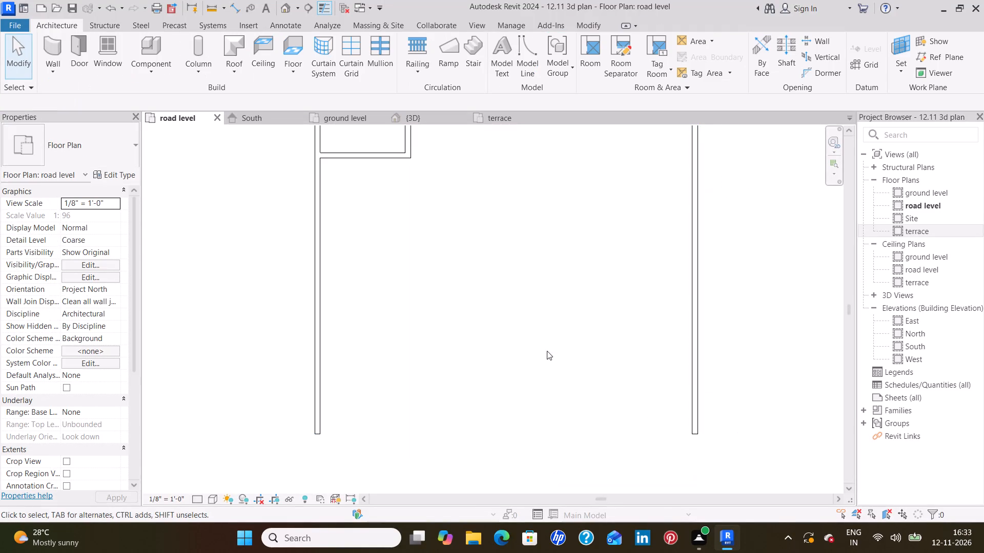
Draw Generic - 6" walls from the lower west wall's midpoint: 13' east, 13' north, and 5' west to the small room's southeast corner.
{"action": "middle_click_drag", "start_coordinate": [504, 250], "coordinate": [518, 364]}
{"action": "middle_click_drag", "start_coordinate": [502, 373], "coordinate": [517, 274]}
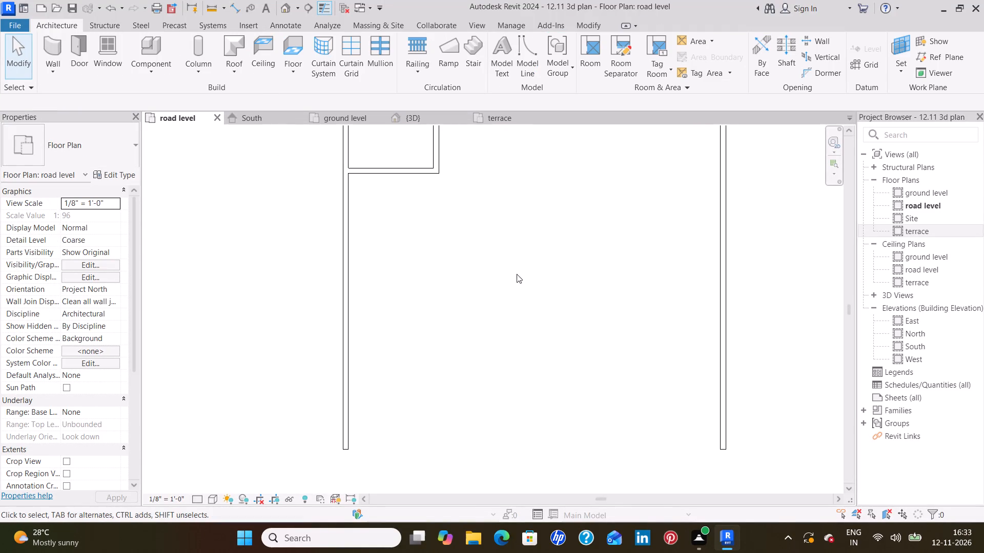
{"action": "left_click", "coordinate": [53, 44]}
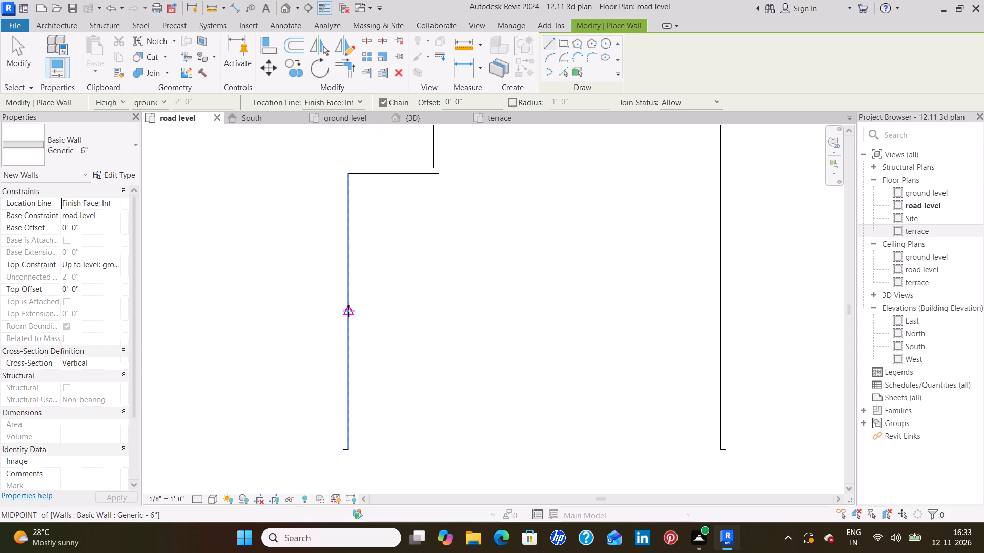
{"action": "left_click", "coordinate": [348, 311]}
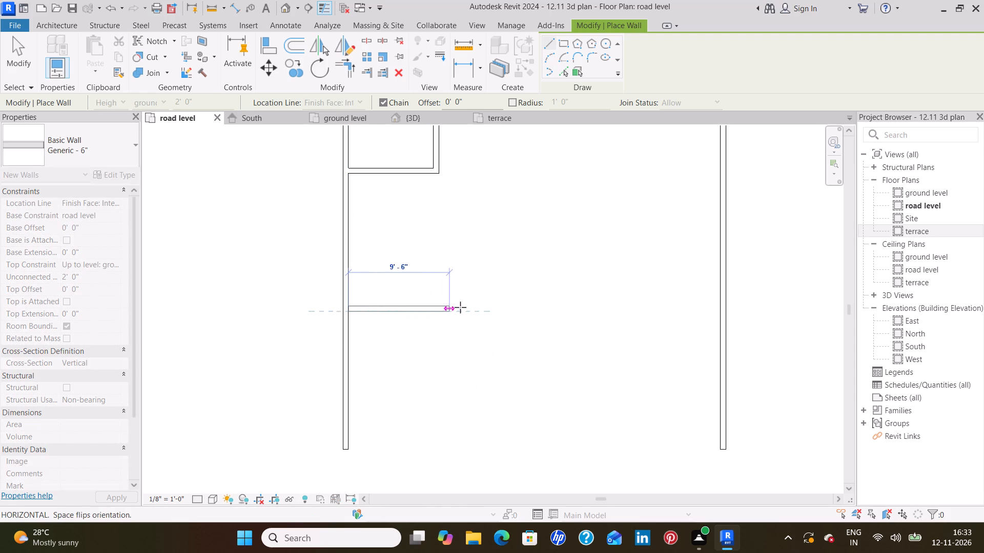
{"action": "key", "text": "space"}
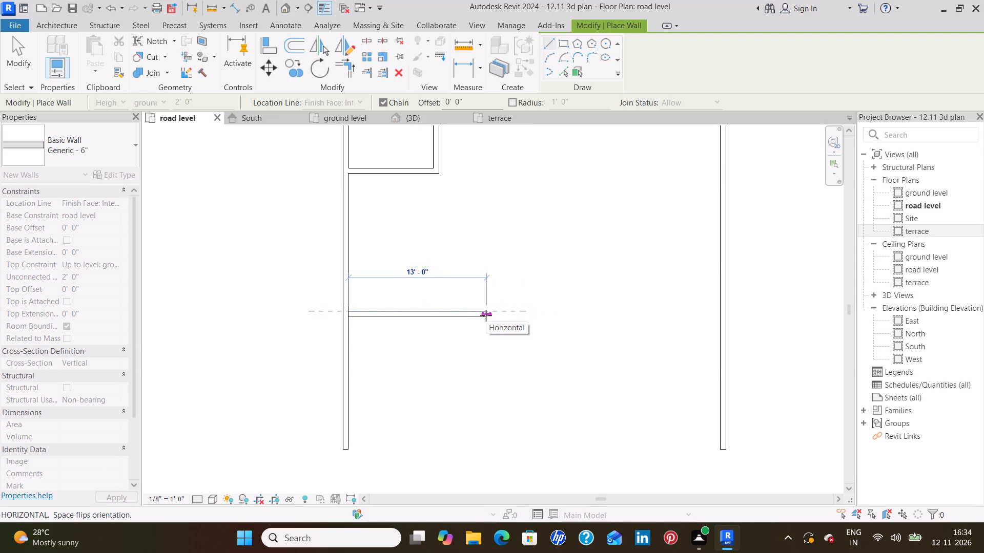
{"action": "left_click", "coordinate": [486, 315]}
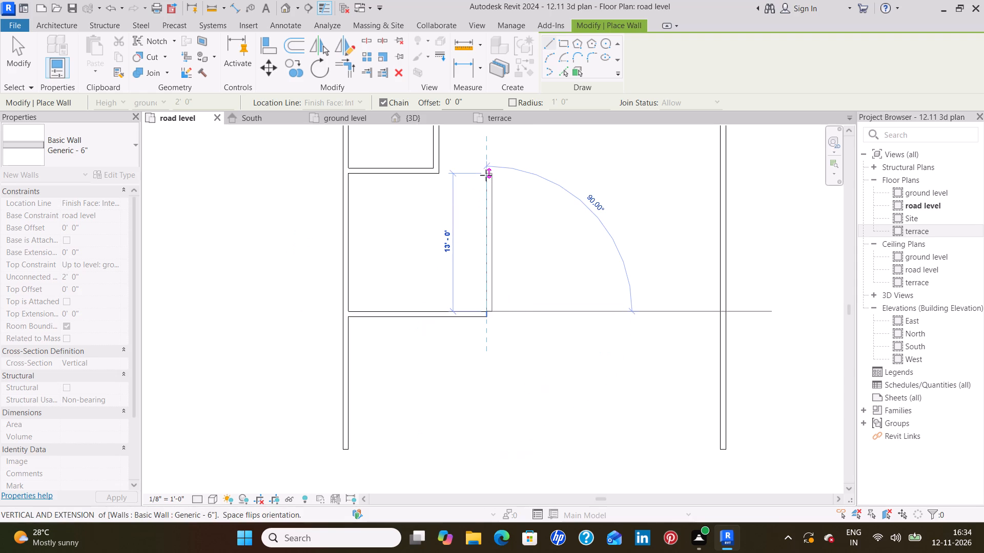
{"action": "left_click", "coordinate": [486, 175]}
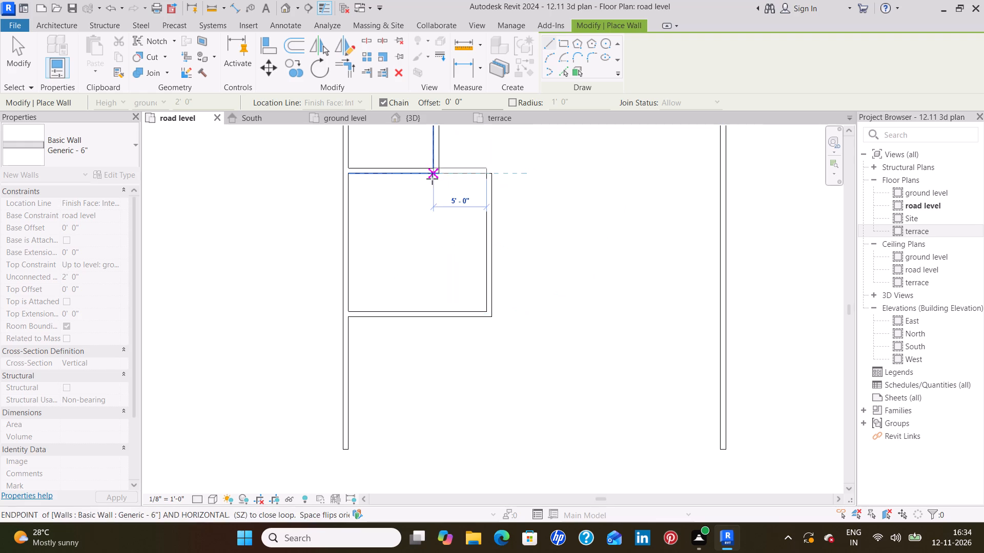
{"action": "left_click", "coordinate": [434, 178]}
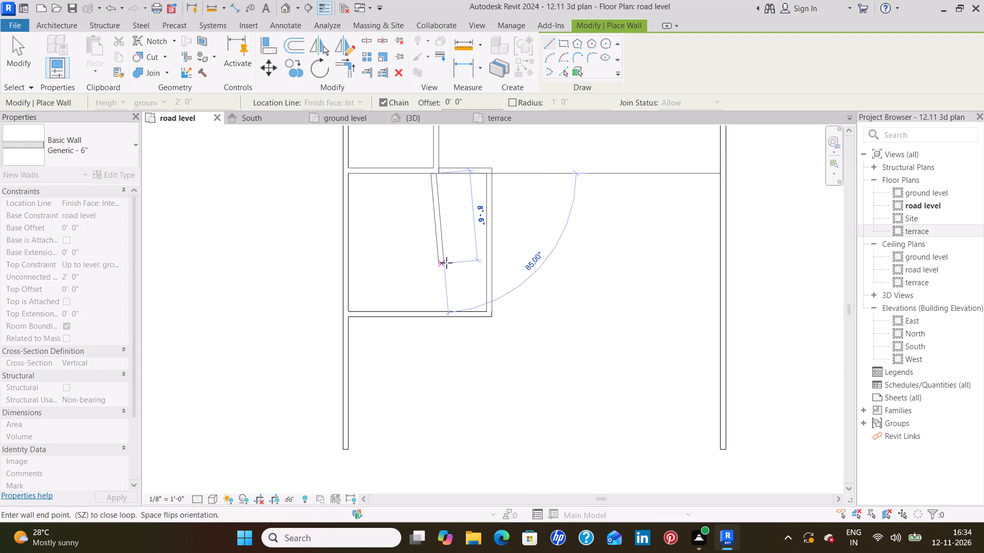
{"action": "key", "text": "Escape"}
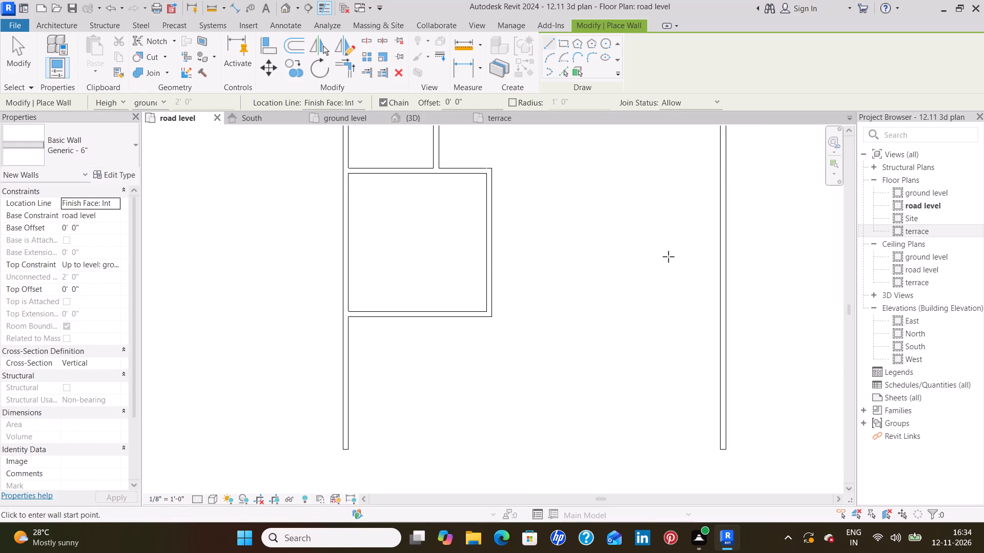
{"action": "middle_click_drag", "start_coordinate": [668, 257], "coordinate": [653, 311]}
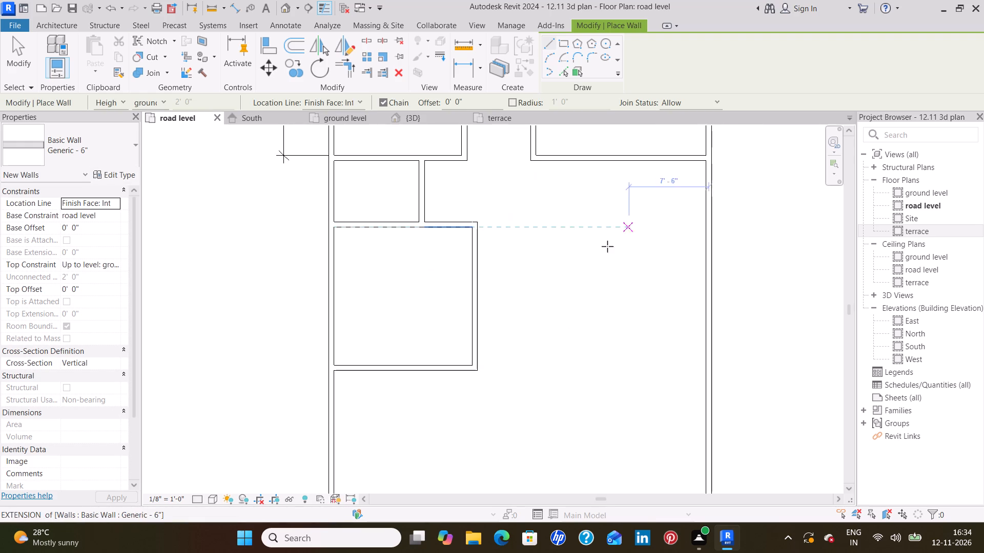
{"action": "middle_click_drag", "start_coordinate": [577, 342], "coordinate": [578, 261]}
{"action": "key", "text": "Escape"}
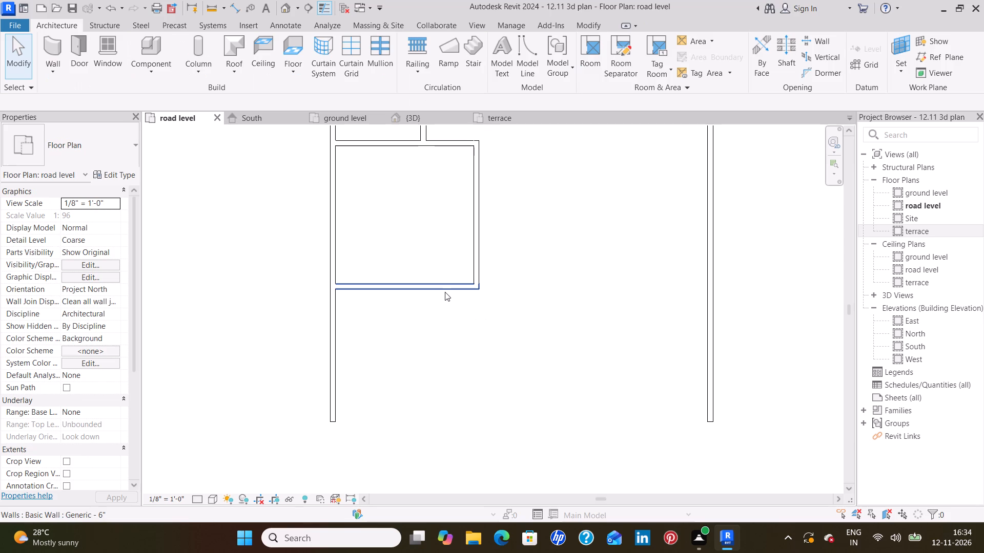
{"action": "left_click", "coordinate": [445, 292]}
{"action": "left_click", "coordinate": [434, 342]}
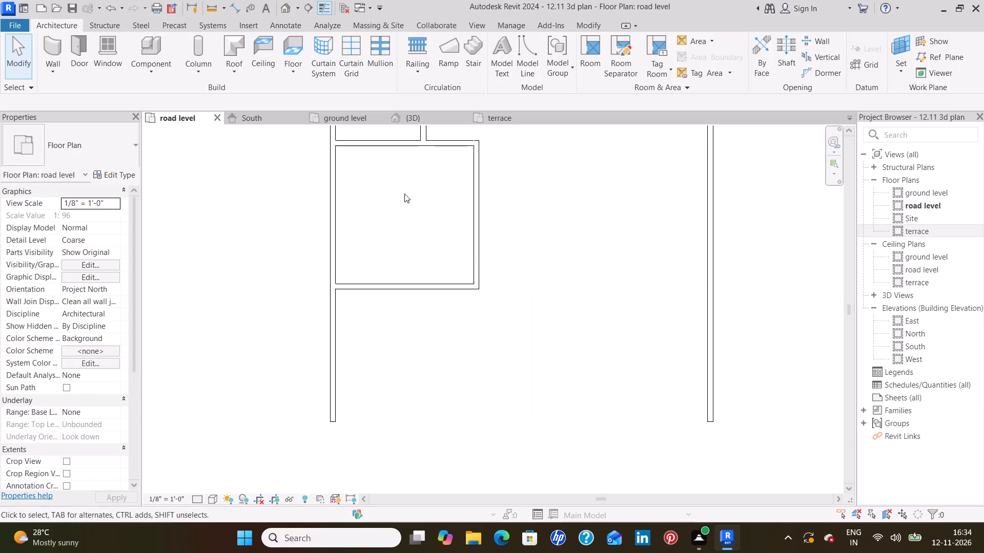
Place a Linear dimension for the small room's north-south inside length, west of the long west wall.
{"action": "middle_click_drag", "start_coordinate": [379, 198], "coordinate": [396, 262]}
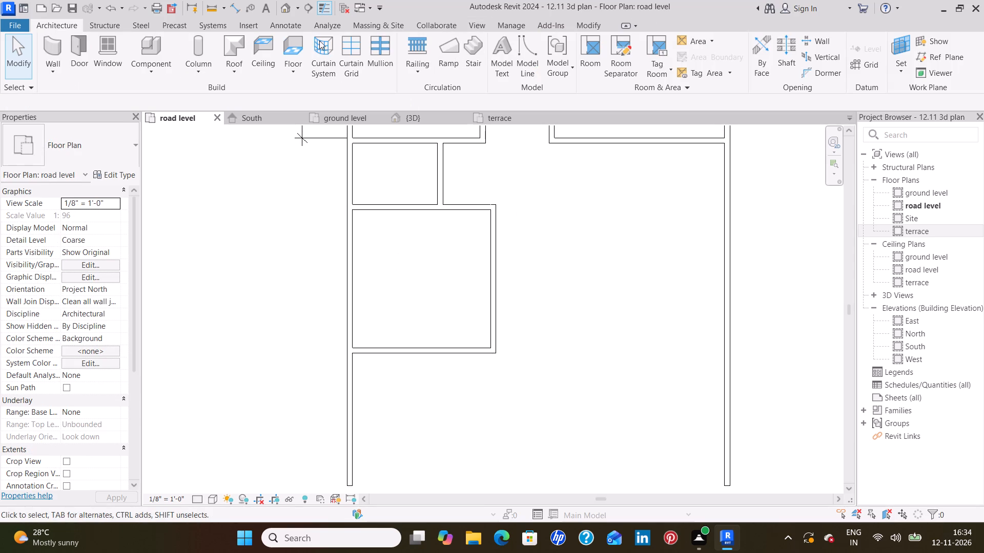
{"action": "left_click", "coordinate": [231, 6]}
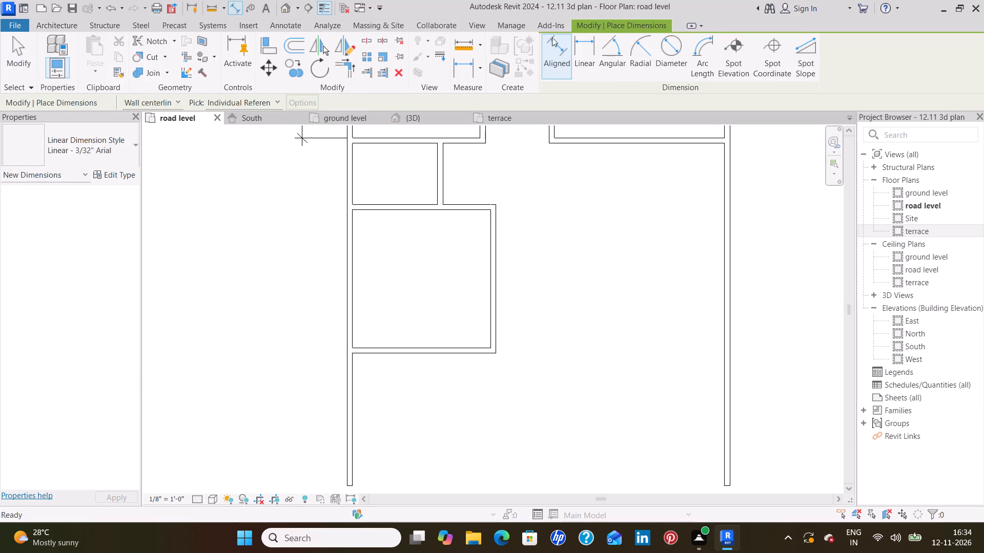
{"action": "left_click", "coordinate": [585, 53]}
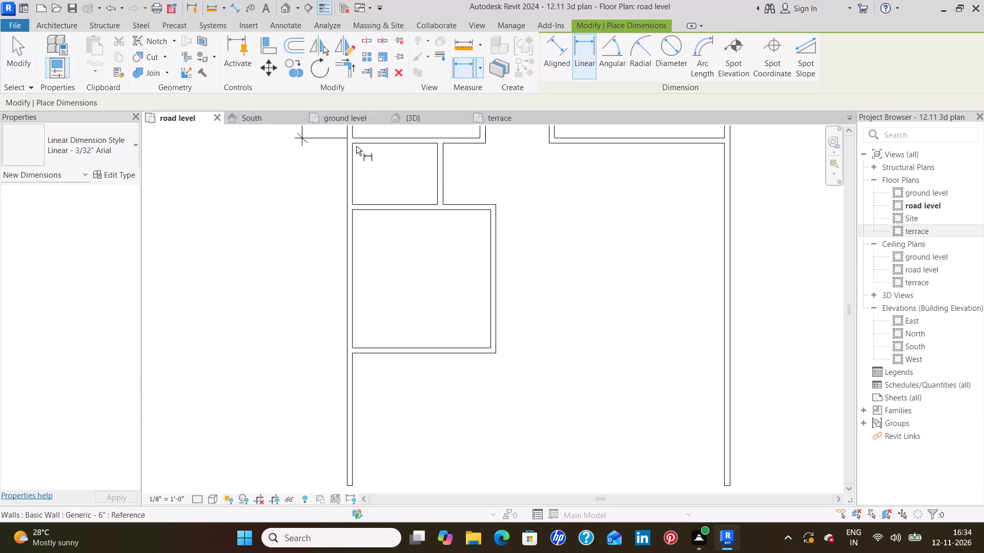
{"action": "left_click", "coordinate": [356, 146]}
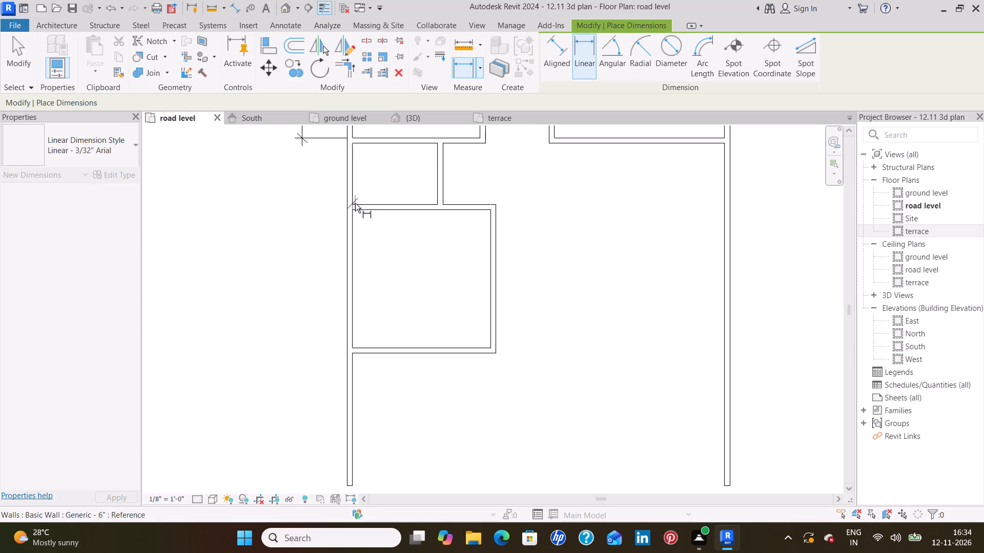
{"action": "left_click", "coordinate": [354, 204]}
{"action": "left_click", "coordinate": [305, 201]}
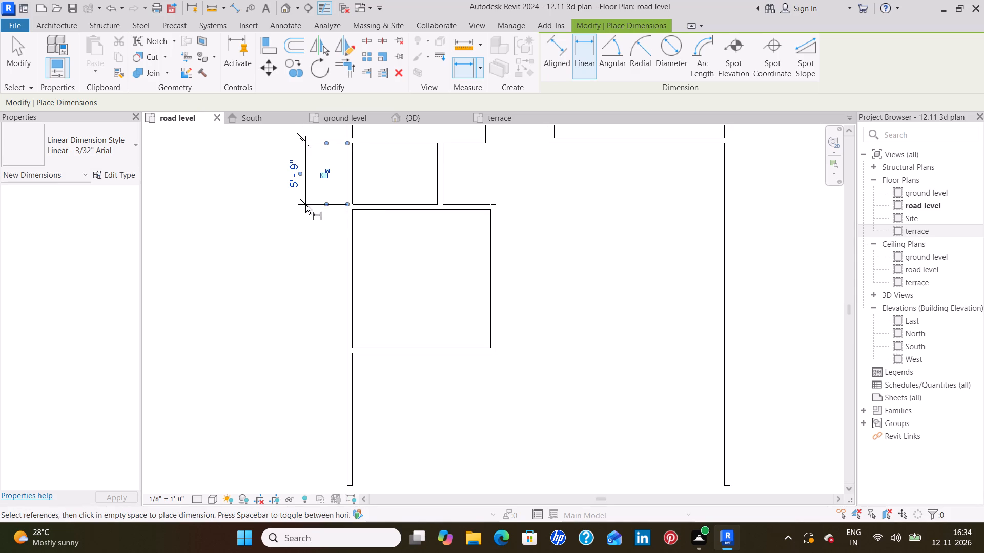
Place Linear dimensions for the southwest room's inside north-south length, west of the long west wall, and its inside width, south of the room.
{"action": "left_click", "coordinate": [355, 210]}
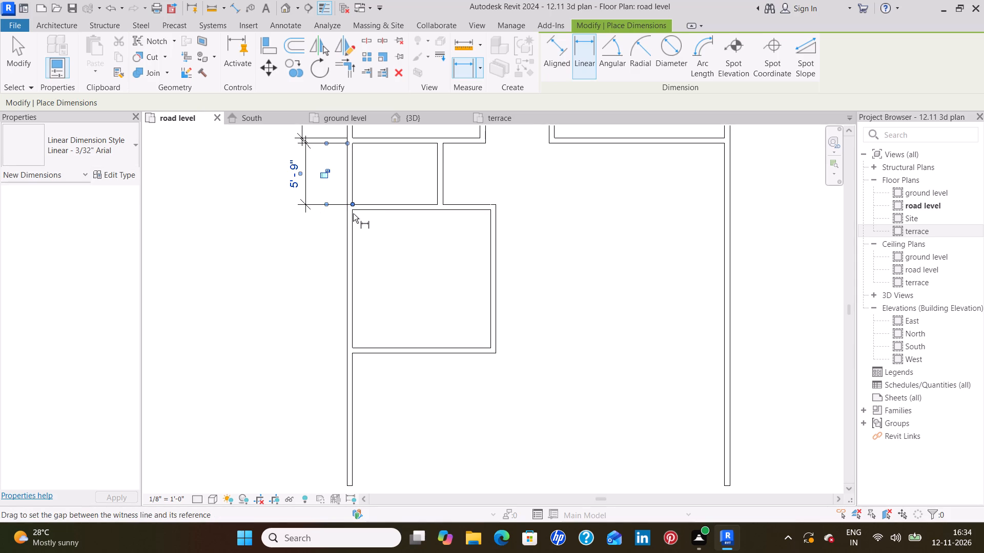
{"action": "left_click", "coordinate": [353, 345]}
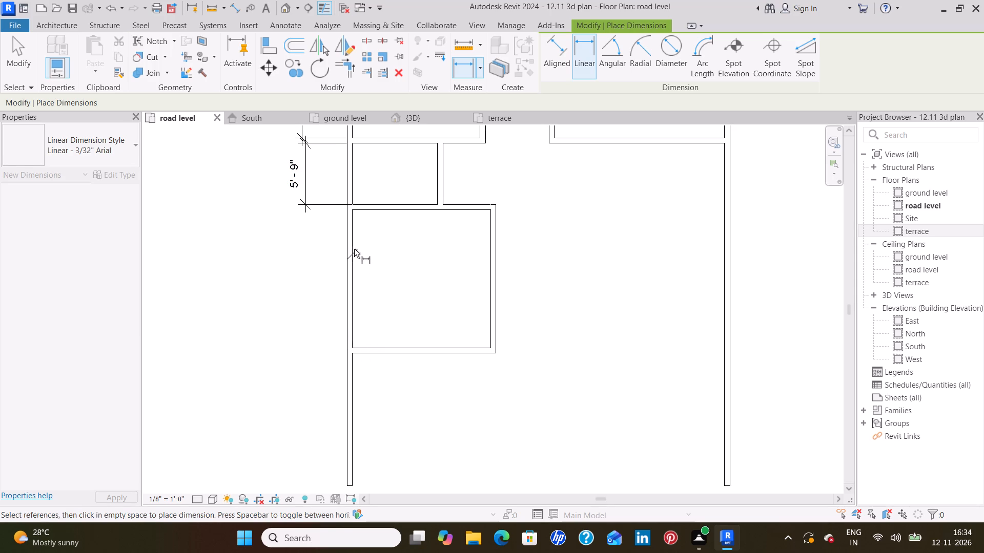
{"action": "left_click", "coordinate": [353, 211]}
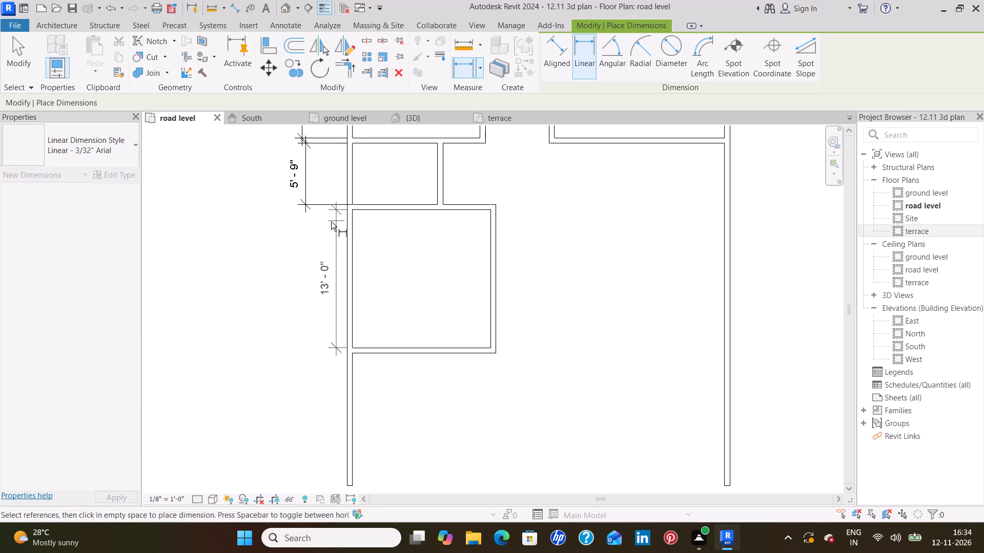
{"action": "left_click", "coordinate": [306, 223]}
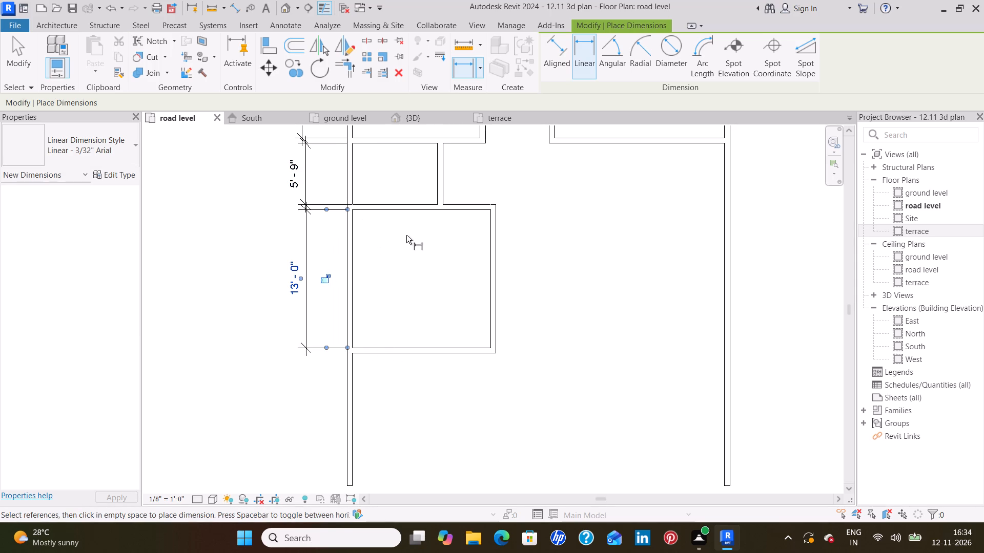
{"action": "left_click", "coordinate": [488, 213]}
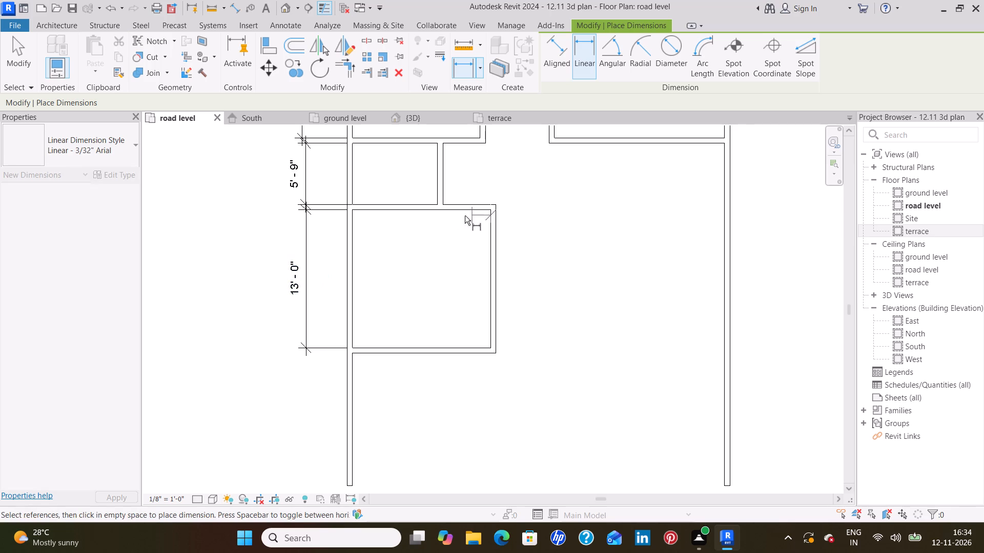
{"action": "left_click", "coordinate": [353, 215]}
{"action": "left_click", "coordinate": [382, 388]}
{"action": "key", "text": "Escape"}
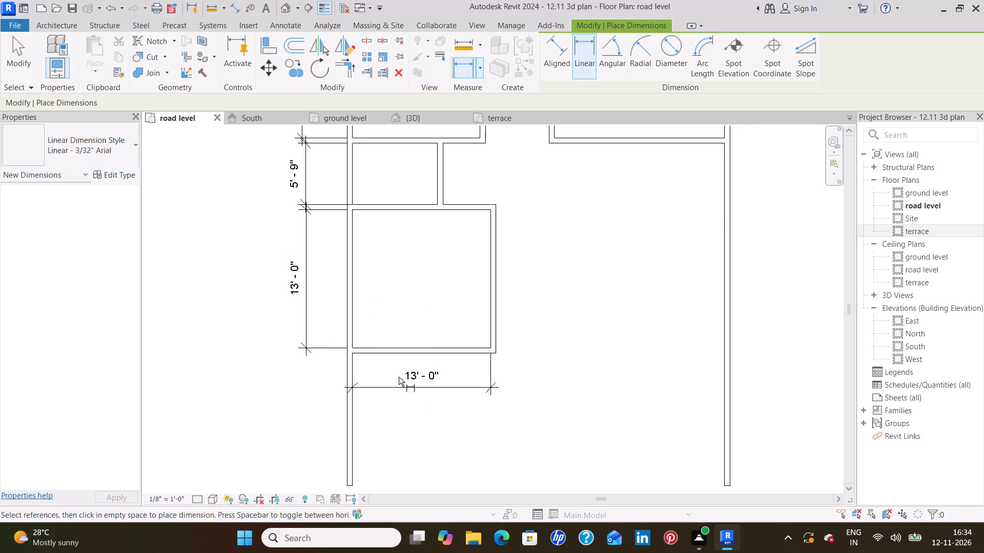
{"action": "key", "text": "Escape"}
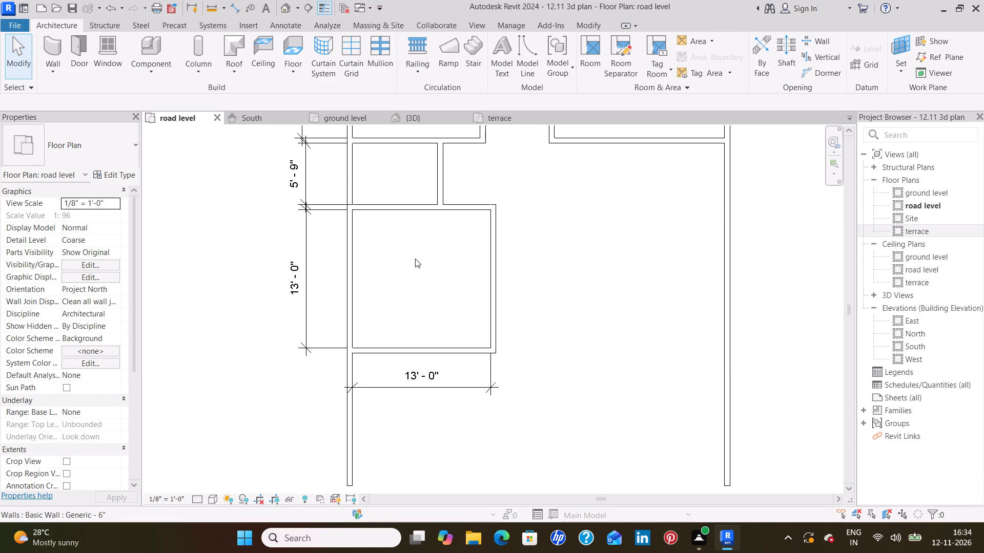
Set the small room's north-south inside dimension to 6' by moving its south wall.
{"action": "middle_click_drag", "start_coordinate": [415, 259], "coordinate": [450, 263]}
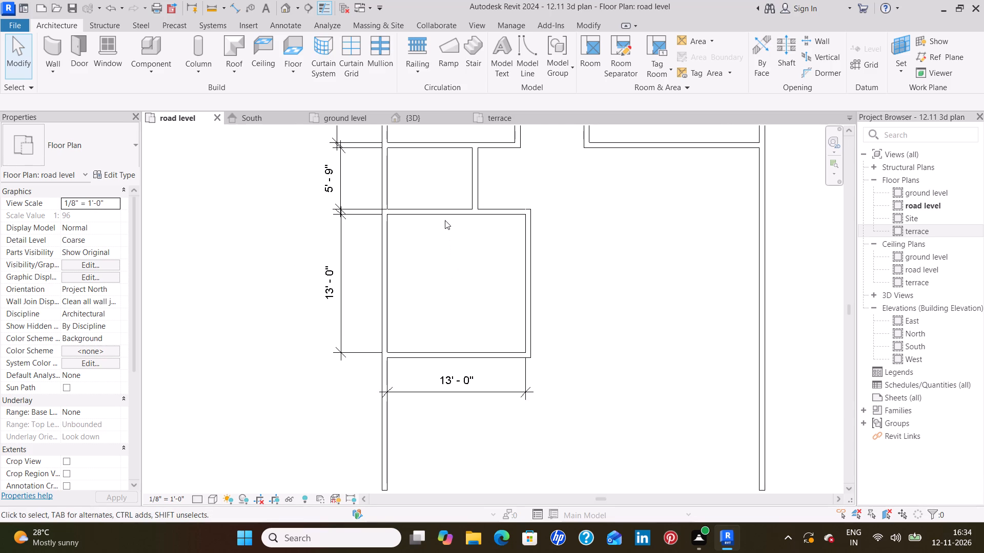
{"action": "left_click", "coordinate": [443, 217]}
{"action": "left_click", "coordinate": [328, 187]}
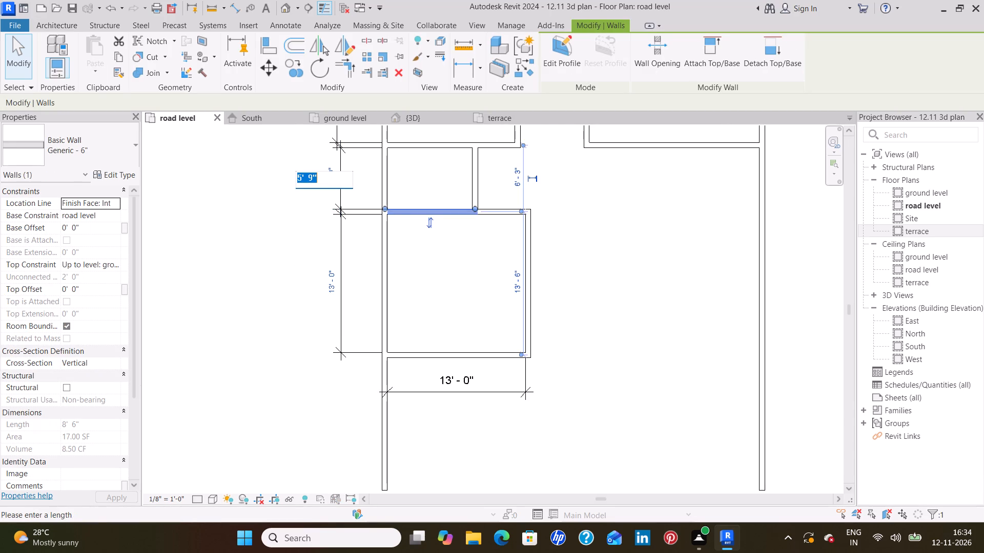
{"action": "key", "text": "BackSpace"}
{"action": "key", "text": "6"}
{"action": "key", "text": "apostrophe"}
{"action": "key", "text": "Return"}
{"action": "left_click", "coordinate": [423, 286]}
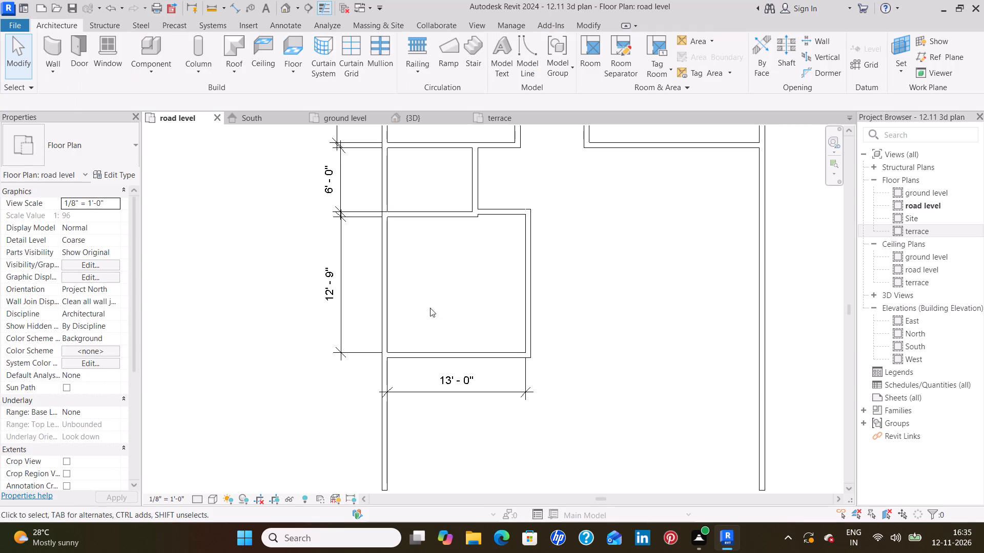
Set the southwest room's north-south inside dimension to 12' by moving its south wall.
{"action": "left_click", "coordinate": [453, 358]}
{"action": "left_click", "coordinate": [329, 290]}
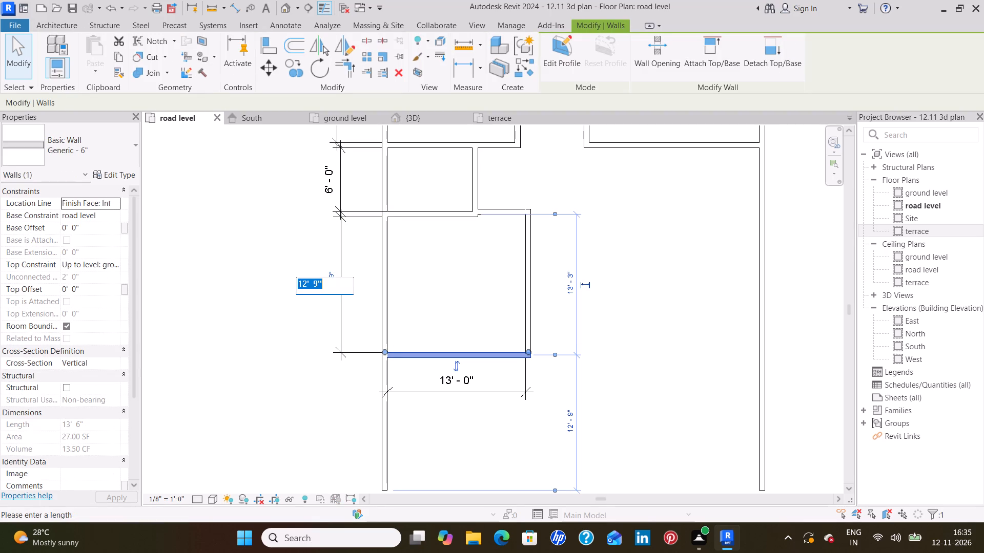
{"action": "key", "text": "BackSpace"}
{"action": "key", "text": "1"}
{"action": "key", "text": "2"}
{"action": "key", "text": "apostrophe"}
{"action": "key", "text": "Return"}
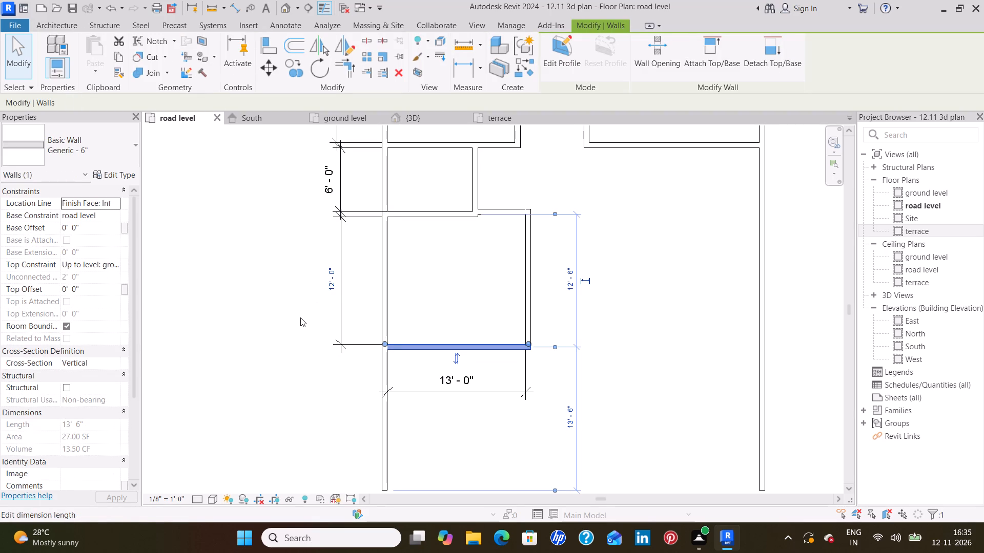
{"action": "left_click", "coordinate": [300, 317]}
Replace the misaligned short wall east of the small room's southeast corner with a Generic - 6" wall in line with the small room's south wall.
{"action": "middle_click_drag", "start_coordinate": [454, 294], "coordinate": [417, 345]}
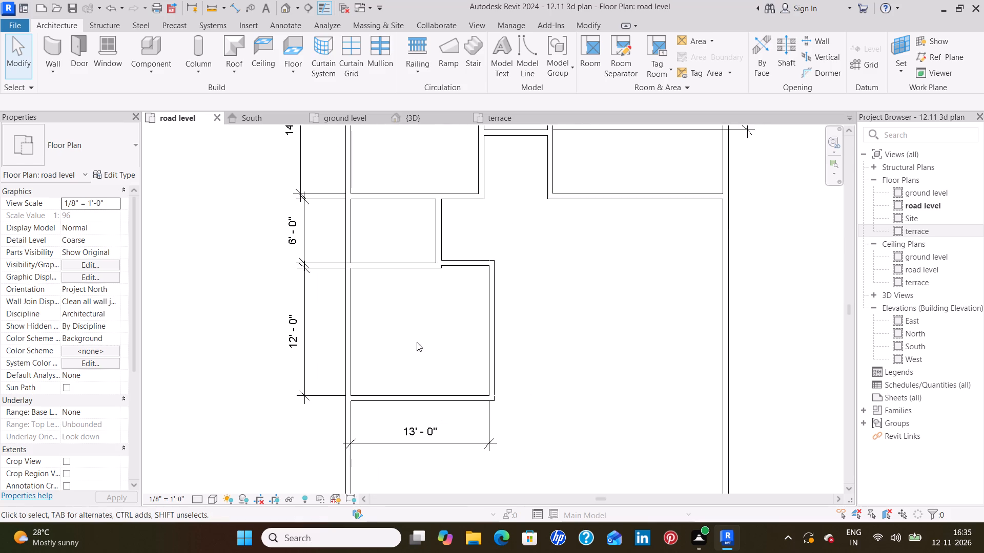
{"action": "left_click", "coordinate": [458, 264]}
{"action": "key", "text": "Delete"}
{"action": "middle_click_drag", "start_coordinate": [454, 277], "coordinate": [433, 313]}
{"action": "scroll", "coordinate": [429, 315], "scroll_direction": "up", "scroll_amount": 3}
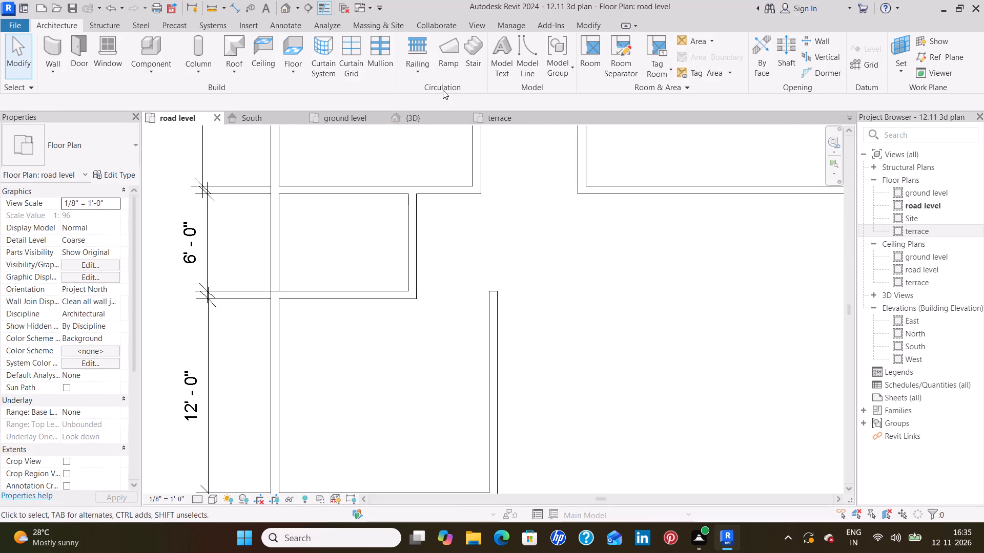
{"action": "left_click", "coordinate": [52, 49]}
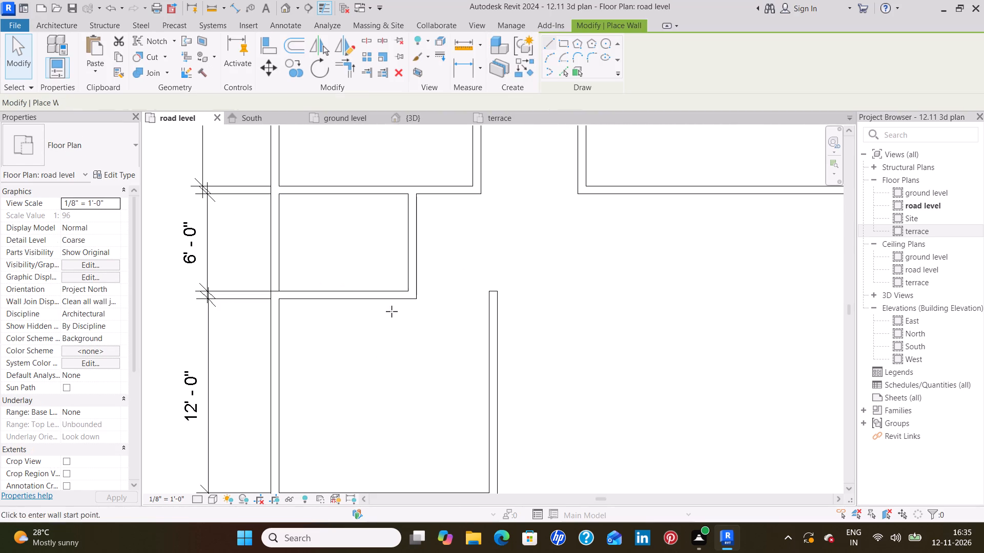
{"action": "left_click", "coordinate": [415, 298]}
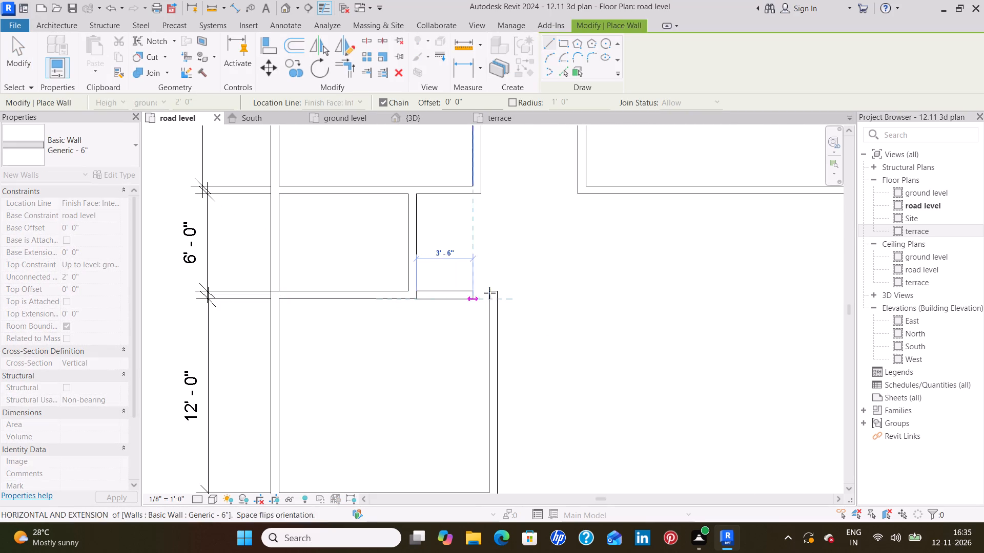
{"action": "left_click", "coordinate": [491, 293]}
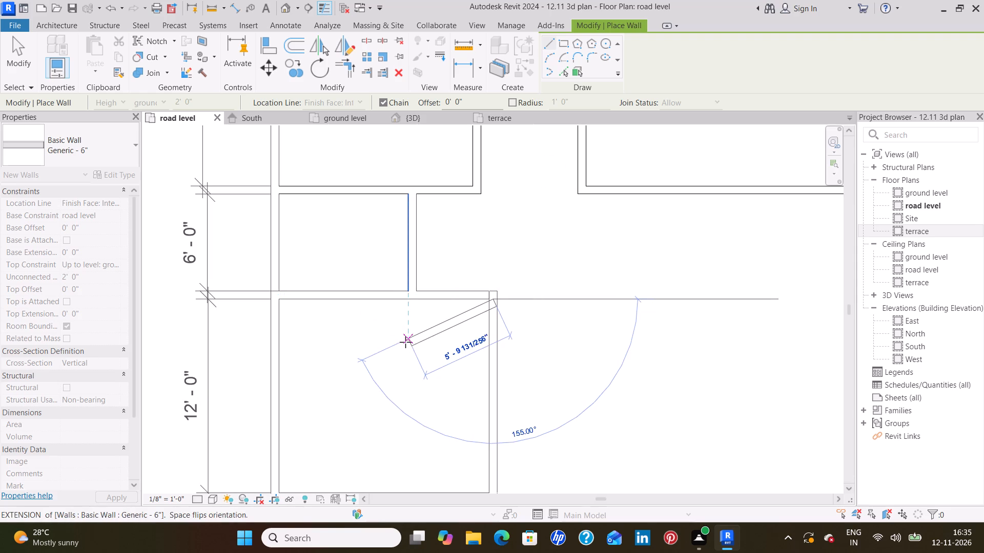
{"action": "key", "text": "Escape"}
{"action": "key", "text": "Escape"}
Extend the southwest room's south wall eastward to meet the long east wall.
{"action": "scroll", "coordinate": [412, 348], "scroll_direction": "down", "scroll_amount": 3}
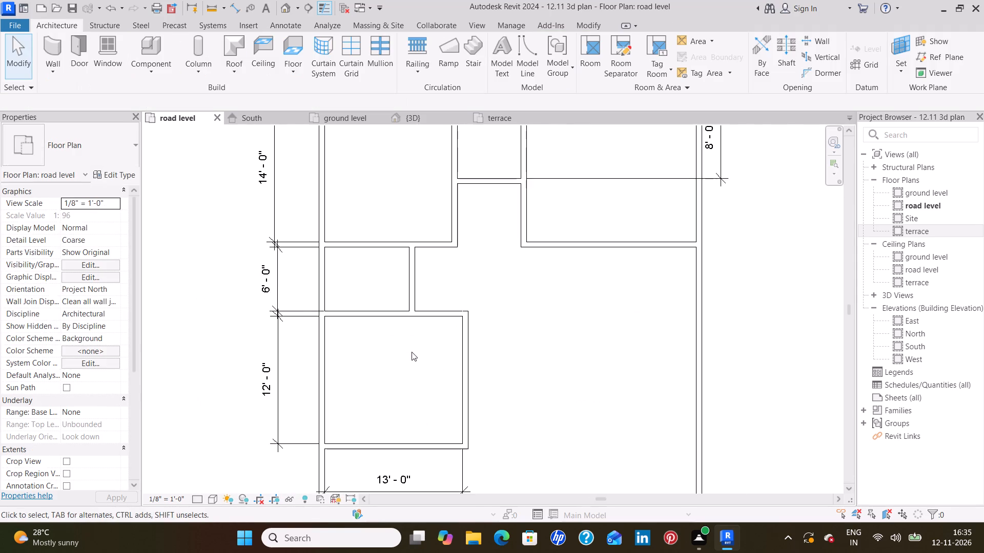
{"action": "middle_click_drag", "start_coordinate": [400, 369], "coordinate": [399, 240]}
{"action": "left_click", "coordinate": [429, 324]}
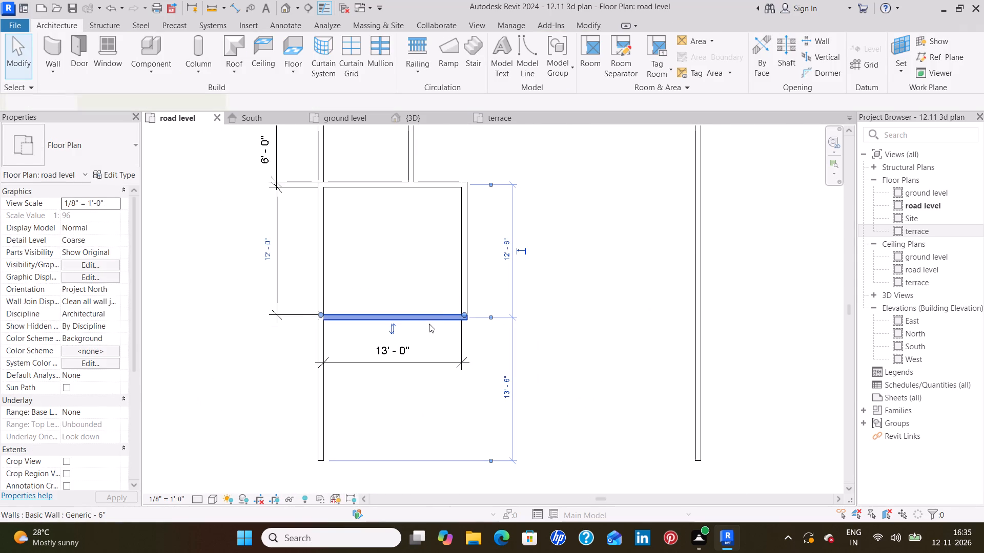
{"action": "left_click_drag", "start_coordinate": [466, 314], "coordinate": [504, 316]}
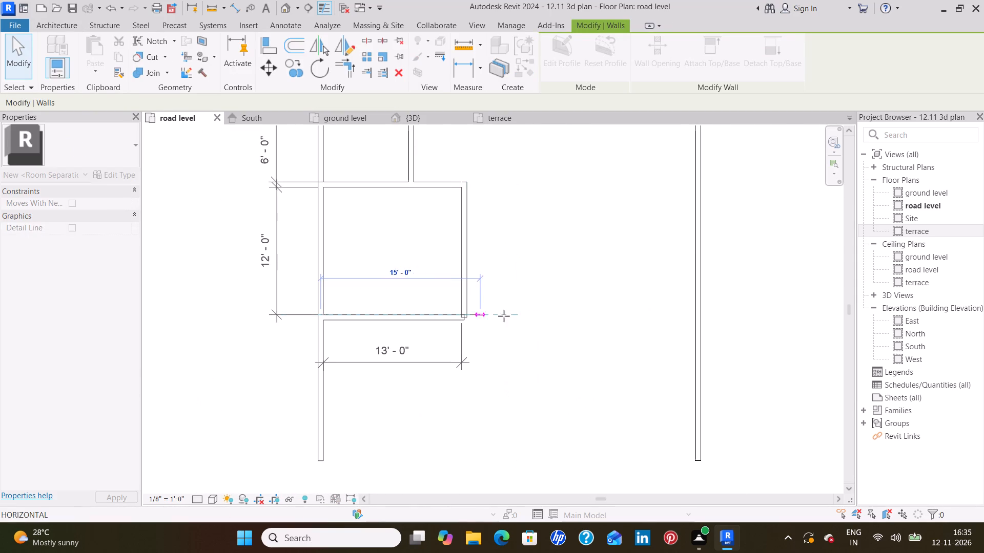
{"action": "left_click_drag", "start_coordinate": [504, 316], "coordinate": [689, 312]}
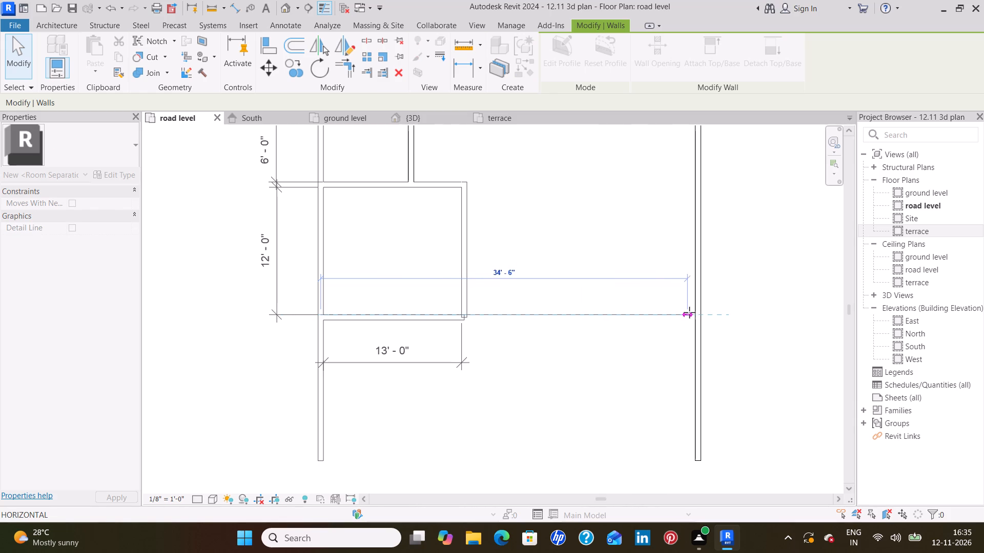
{"action": "left_click_drag", "start_coordinate": [689, 312], "coordinate": [694, 312]}
{"action": "left_click", "coordinate": [586, 369]}
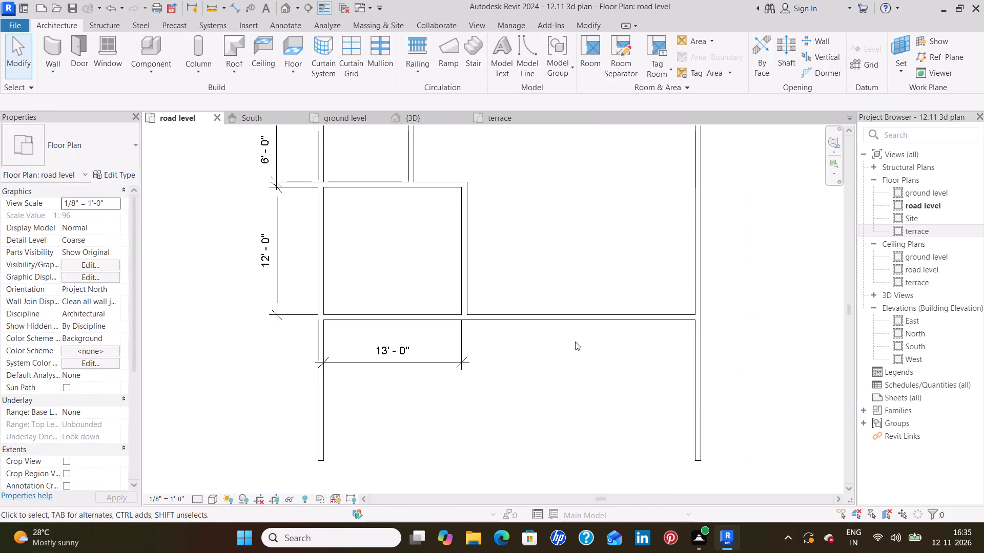
Place Linear dimensions for the large east room's inside north-south length, east of the long east wall, and its inside width, along its south wall.
{"action": "middle_click_drag", "start_coordinate": [549, 222], "coordinate": [541, 334]}
{"action": "middle_click_drag", "start_coordinate": [529, 341], "coordinate": [527, 295]}
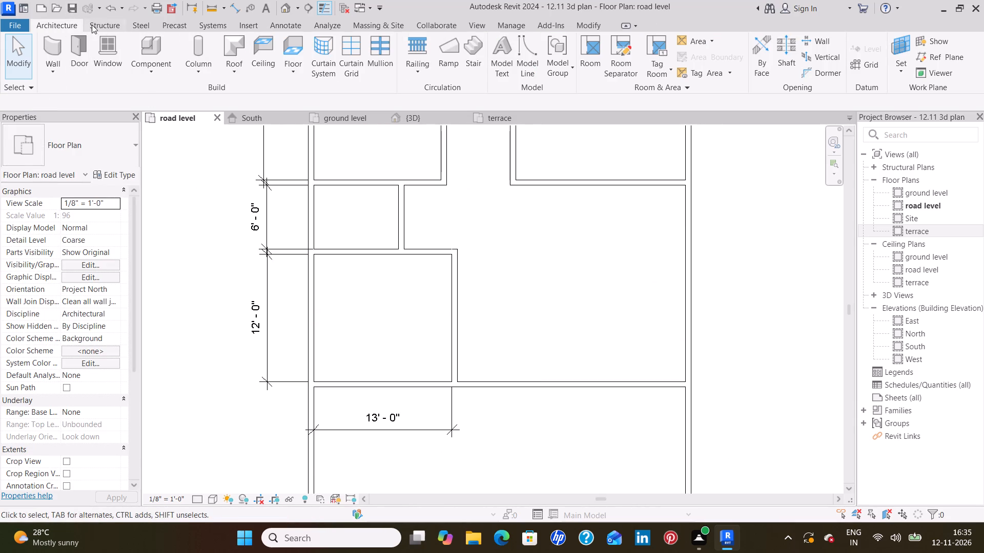
{"action": "left_click", "coordinate": [239, 8]}
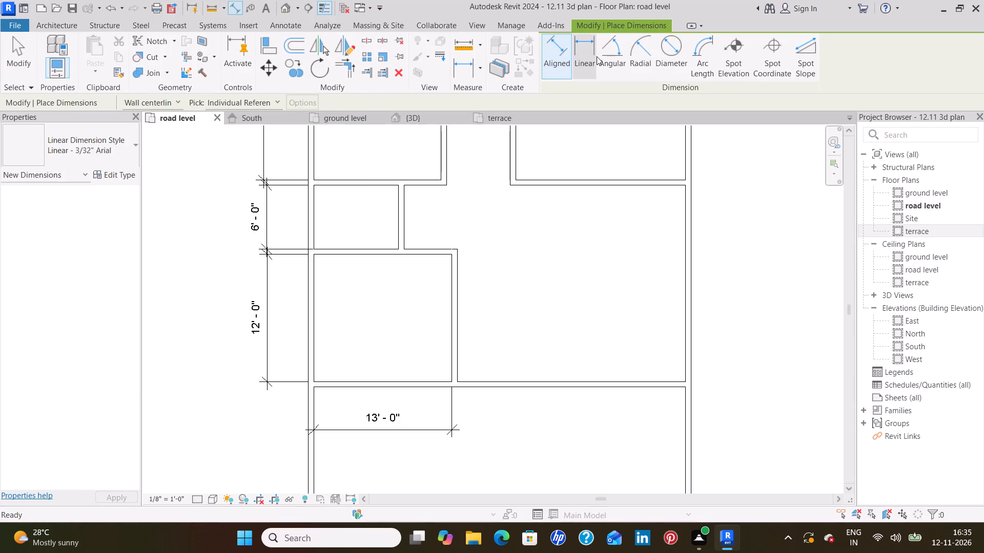
{"action": "left_click", "coordinate": [589, 60]}
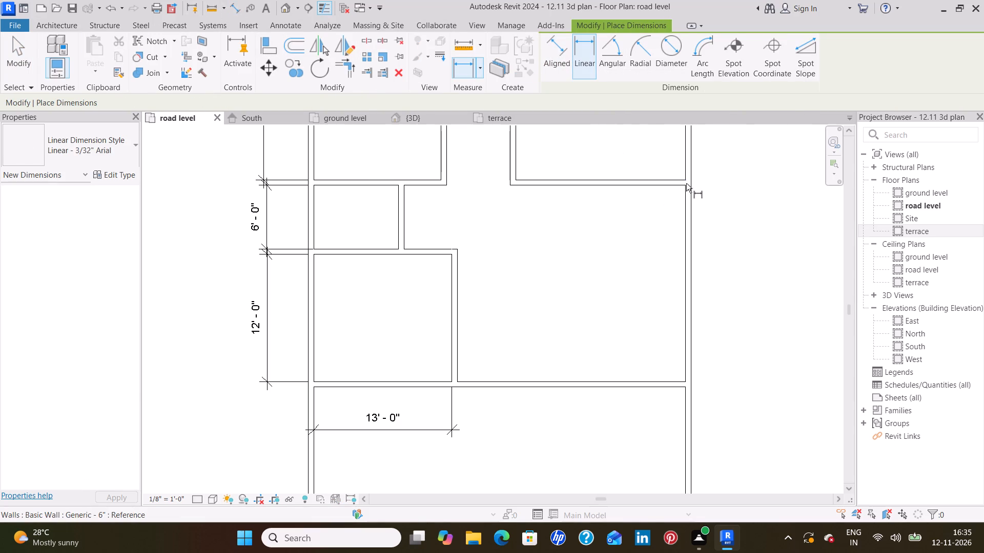
{"action": "left_click", "coordinate": [684, 187]}
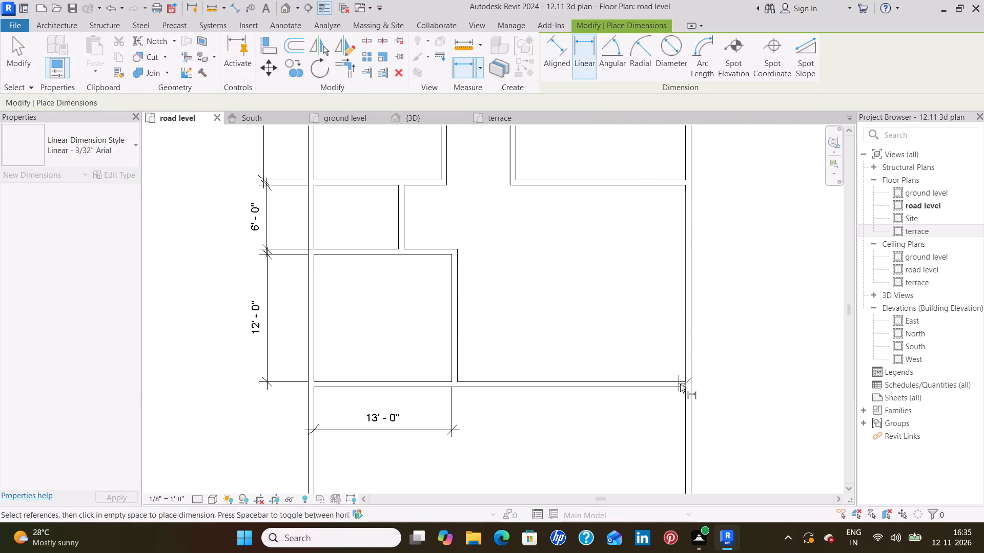
{"action": "left_click", "coordinate": [683, 381]}
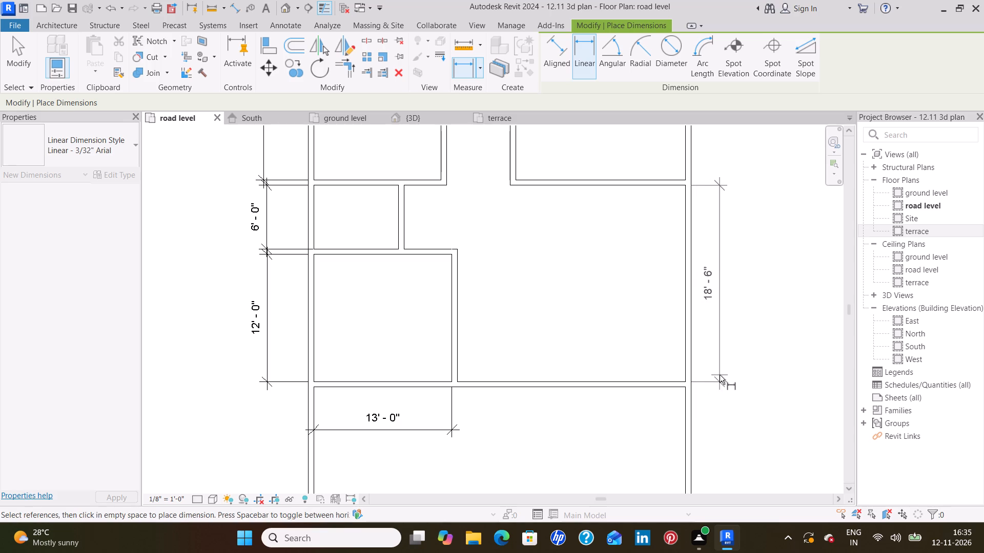
{"action": "left_click", "coordinate": [726, 374]}
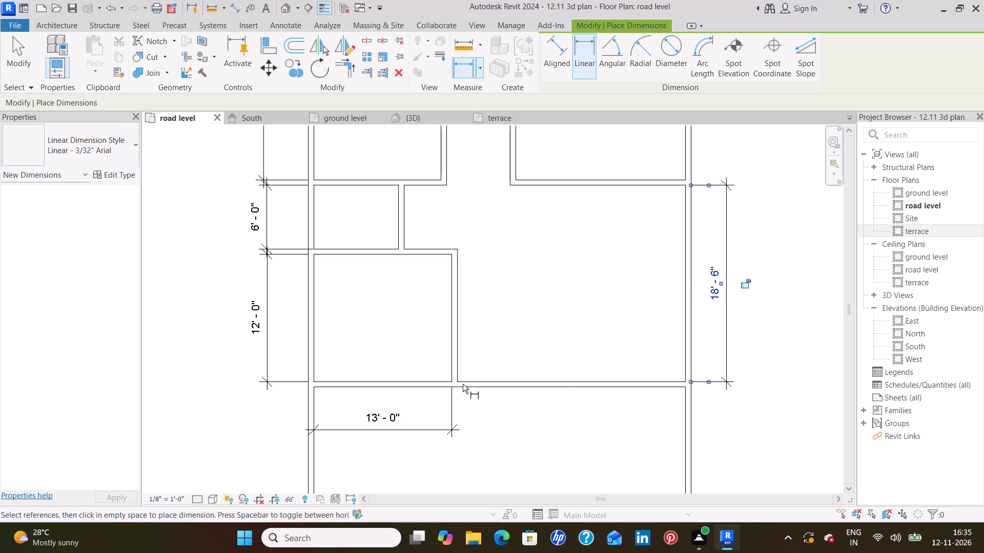
{"action": "left_click", "coordinate": [458, 384]}
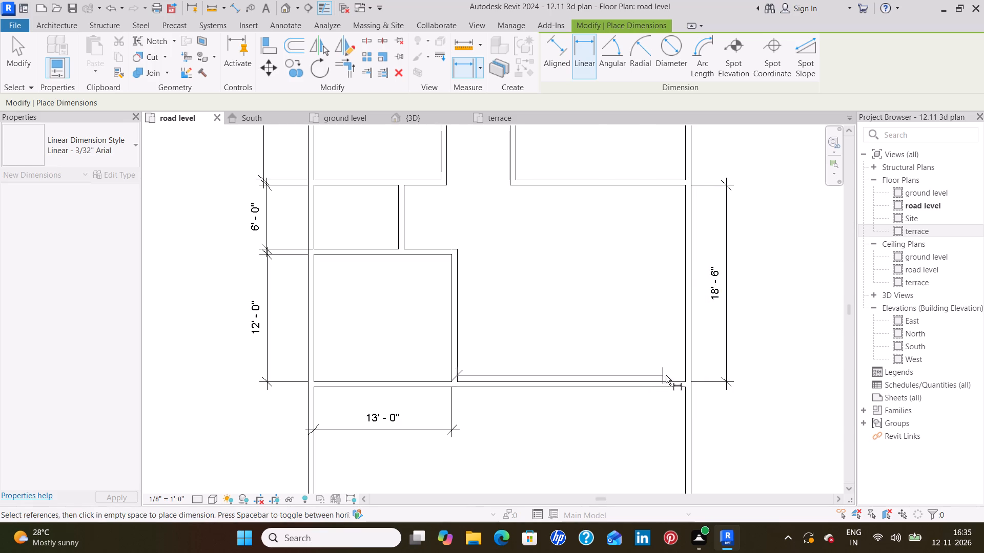
{"action": "left_click", "coordinate": [686, 381]}
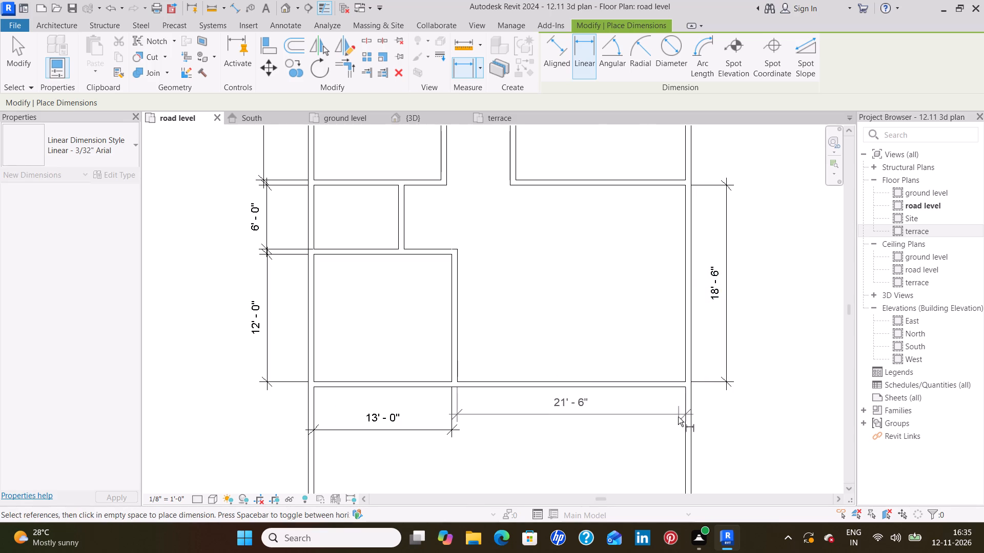
{"action": "left_click", "coordinate": [674, 431]}
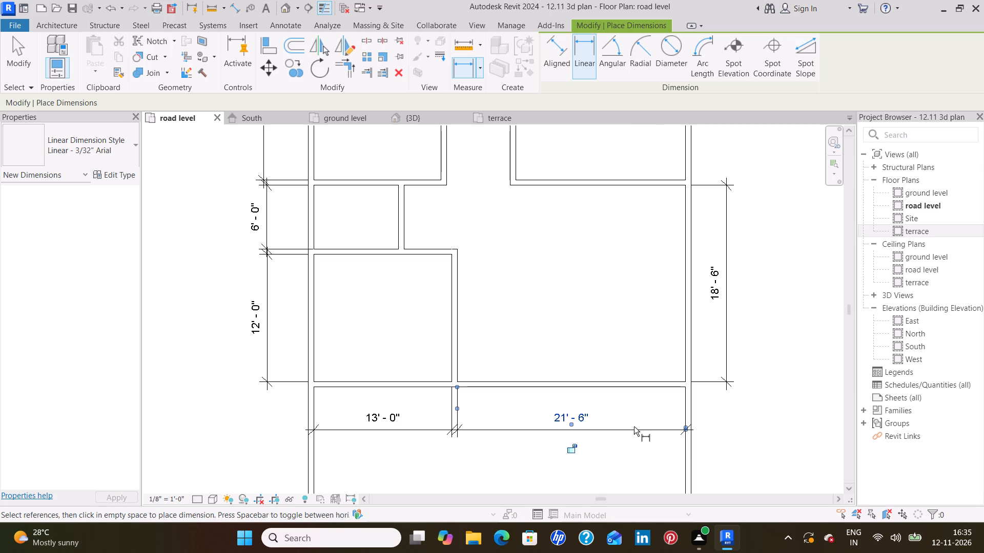
{"action": "key", "text": "Escape"}
{"action": "key", "text": "Escape"}
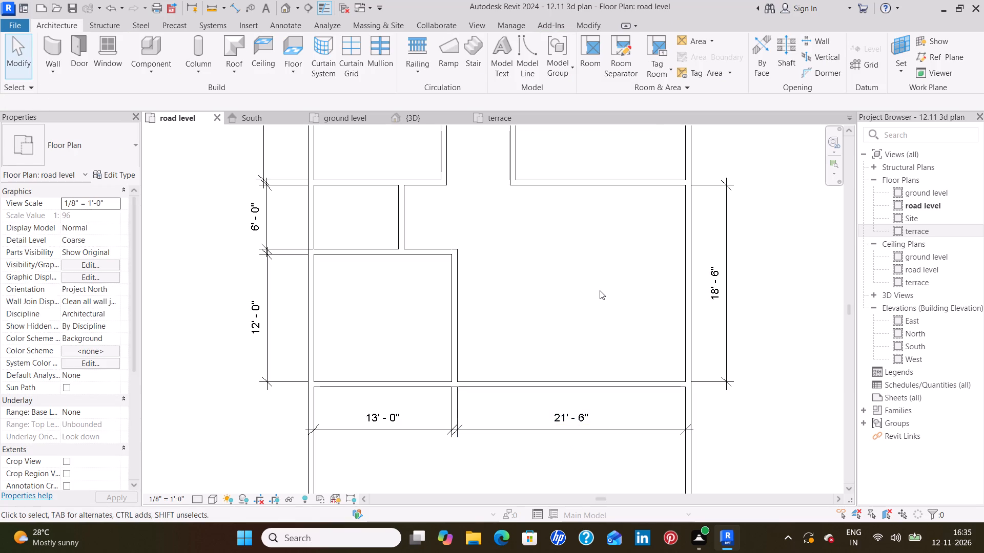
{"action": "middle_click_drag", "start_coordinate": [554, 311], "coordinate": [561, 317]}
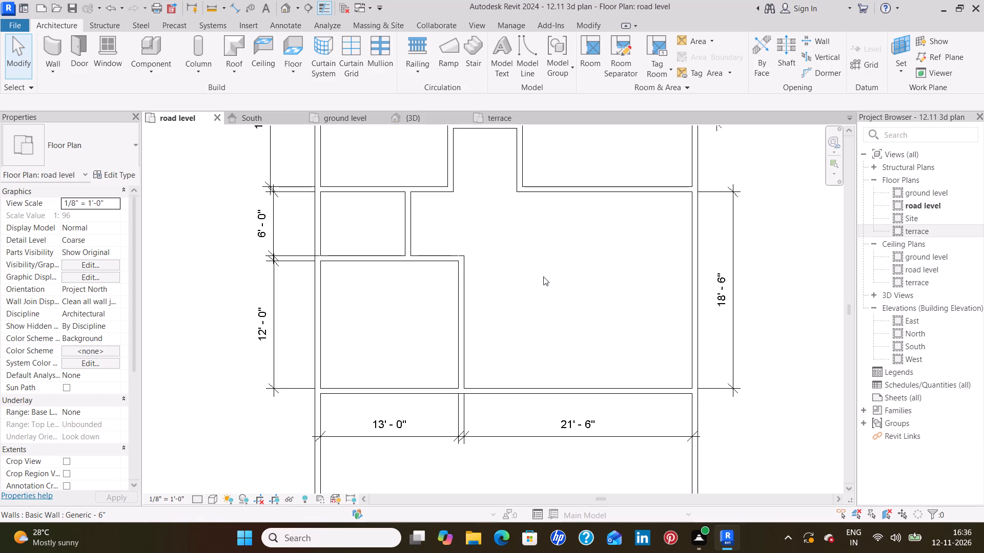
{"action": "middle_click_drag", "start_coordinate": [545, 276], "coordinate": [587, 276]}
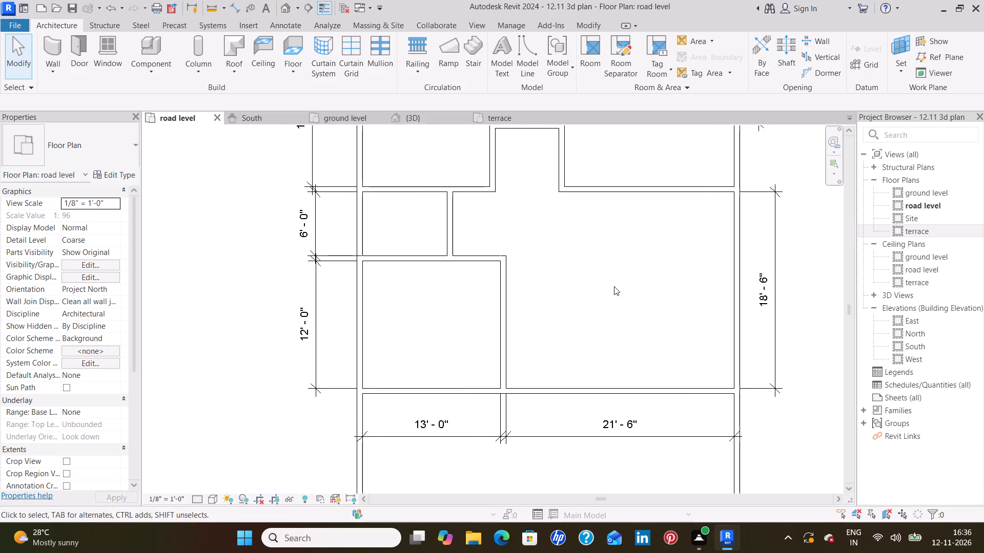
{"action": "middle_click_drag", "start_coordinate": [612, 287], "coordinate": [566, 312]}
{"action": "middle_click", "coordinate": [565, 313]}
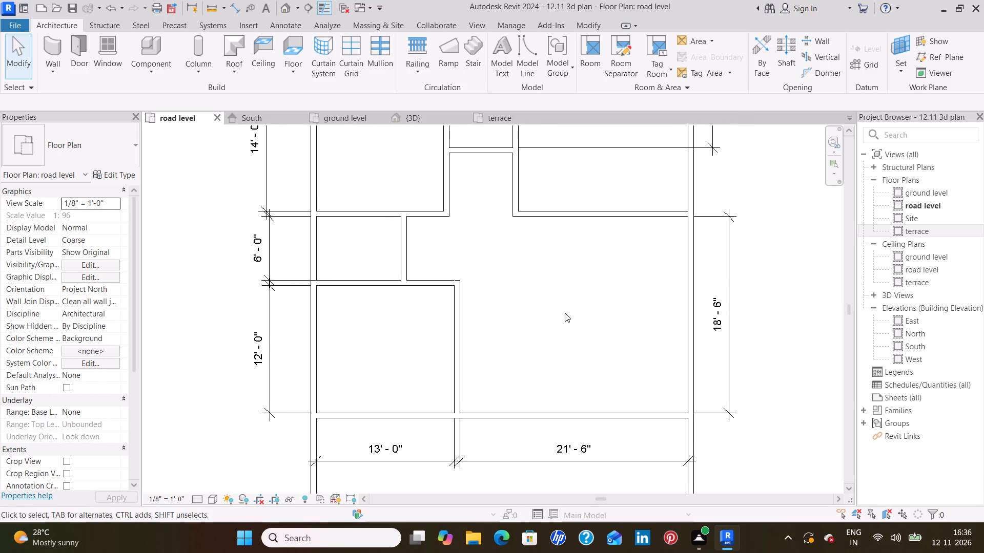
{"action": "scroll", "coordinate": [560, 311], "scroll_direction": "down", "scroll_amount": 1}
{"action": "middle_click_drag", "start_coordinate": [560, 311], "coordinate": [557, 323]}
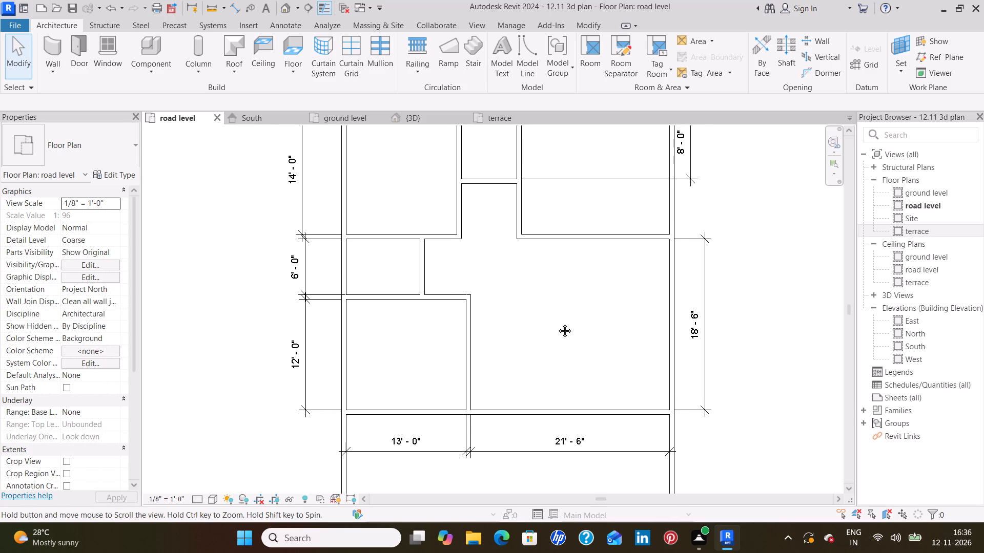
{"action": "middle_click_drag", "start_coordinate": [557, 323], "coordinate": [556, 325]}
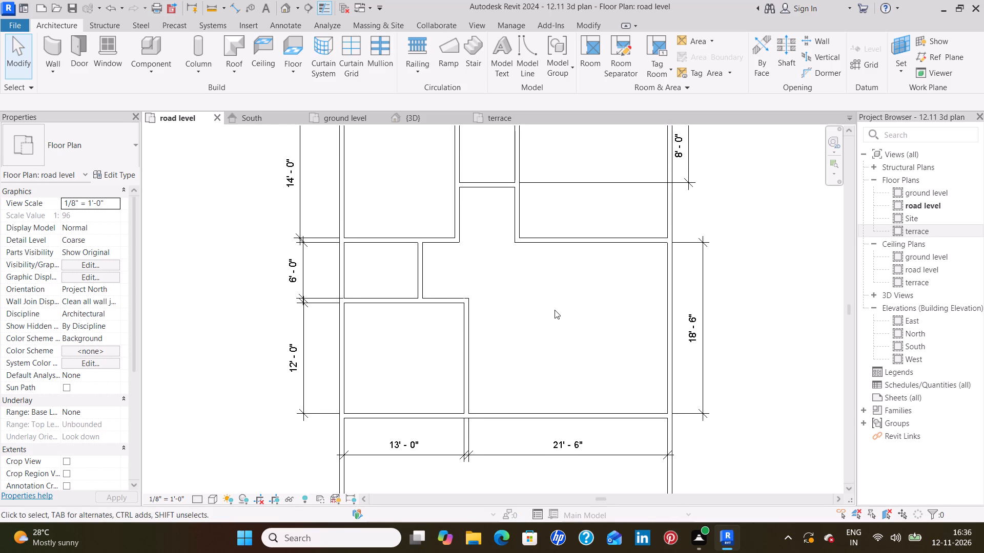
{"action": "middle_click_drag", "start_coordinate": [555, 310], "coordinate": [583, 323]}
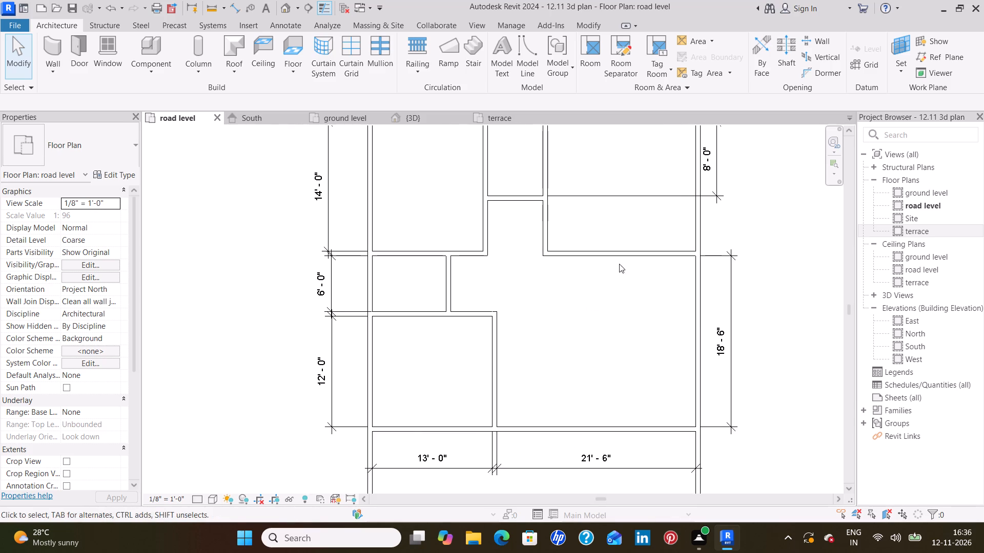
Delete all the linear dimensions from the road-level floor plan, leaving only the walls.
{"action": "middle_click_drag", "start_coordinate": [616, 219], "coordinate": [617, 266]}
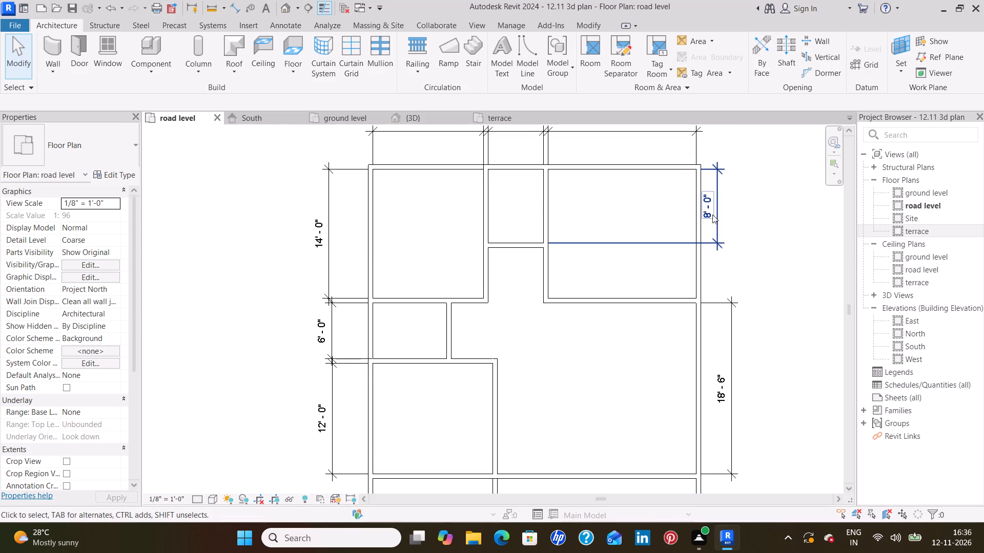
{"action": "left_click", "coordinate": [712, 215]}
{"action": "key", "text": "s"}
{"action": "key", "text": "a"}
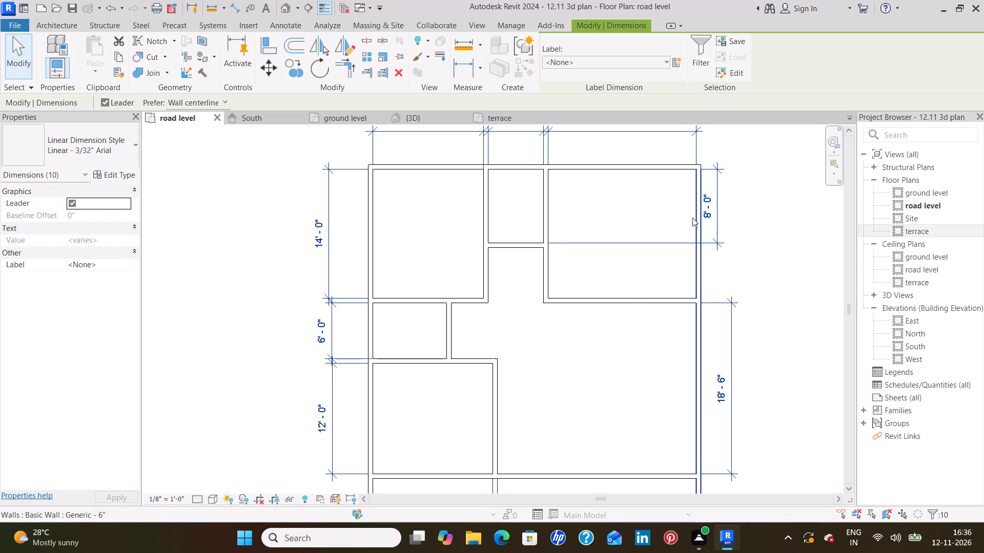
{"action": "key", "text": "Delete"}
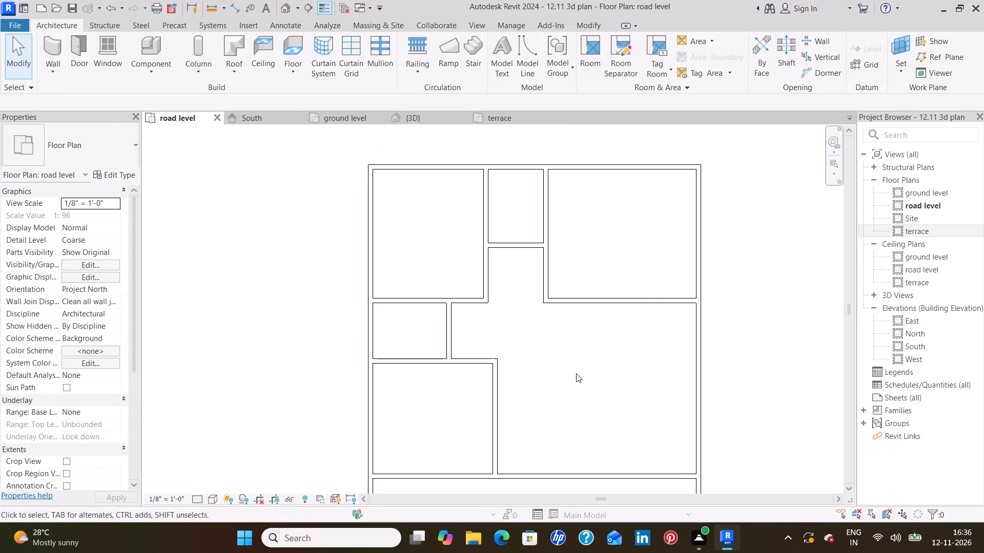
Shorten the long east exterior wall so its south end is flush with the outer face of the south wall.
{"action": "middle_click_drag", "start_coordinate": [576, 373], "coordinate": [579, 296]}
{"action": "middle_click_drag", "start_coordinate": [642, 439], "coordinate": [612, 290]}
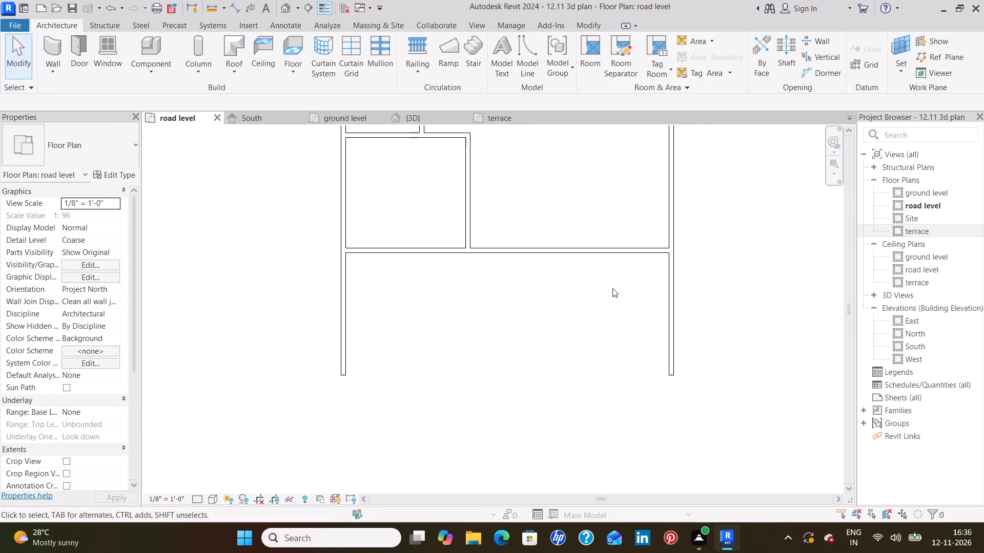
{"action": "left_click", "coordinate": [673, 364]}
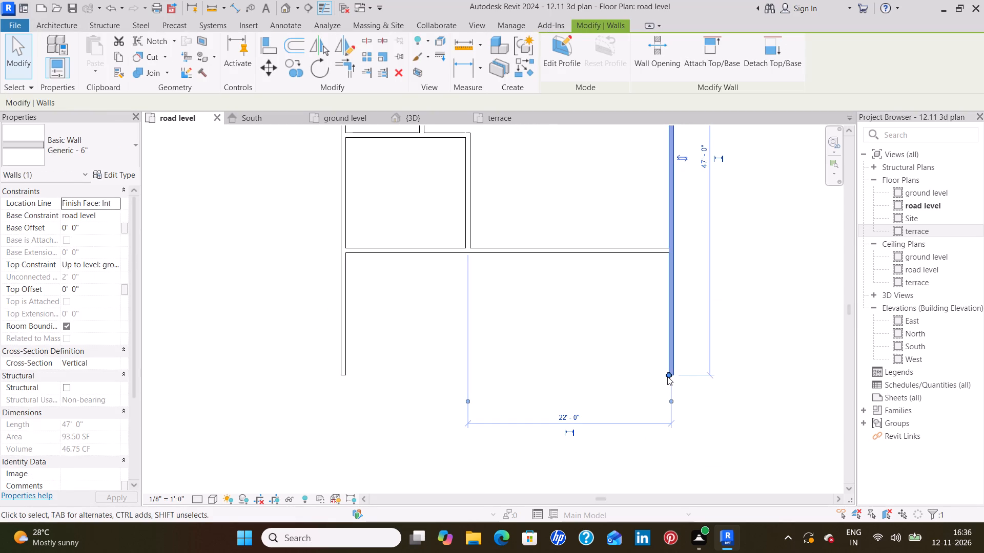
{"action": "left_click_drag", "start_coordinate": [667, 376], "coordinate": [666, 256]}
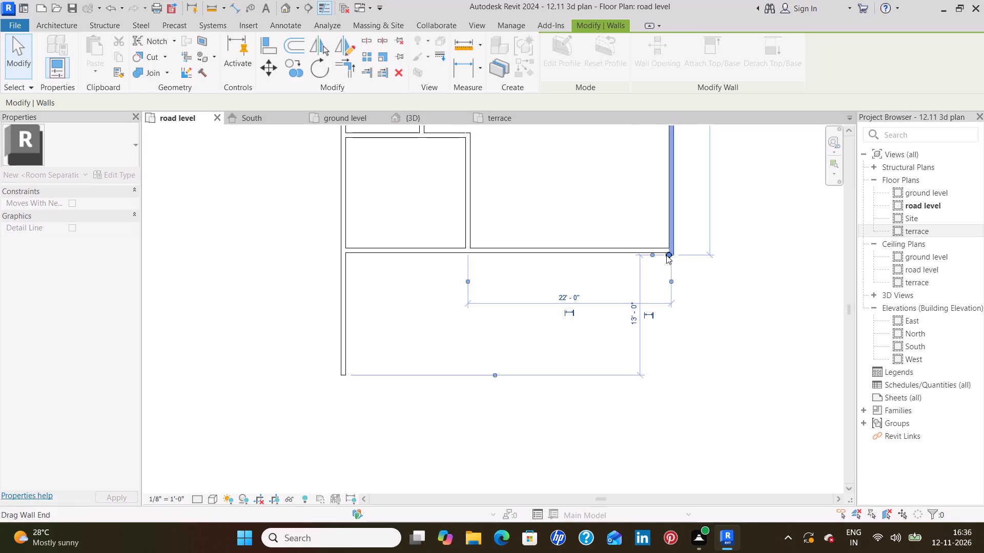
{"action": "left_click", "coordinate": [670, 321]}
{"action": "scroll", "coordinate": [669, 263], "scroll_direction": "up", "scroll_amount": 2}
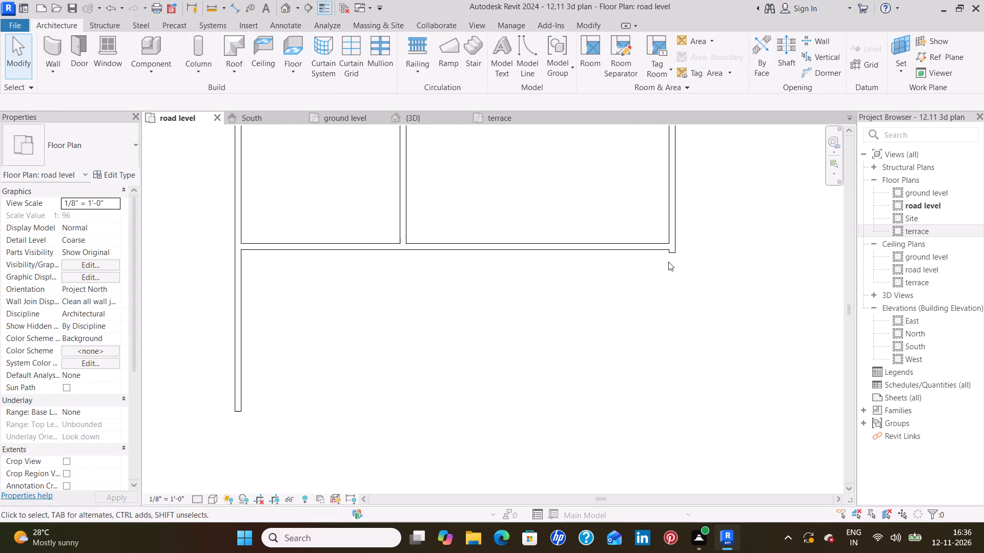
{"action": "scroll", "coordinate": [668, 262], "scroll_direction": "up", "scroll_amount": 1}
{"action": "left_click", "coordinate": [676, 252]}
{"action": "scroll", "coordinate": [654, 258], "scroll_direction": "up", "scroll_amount": 4}
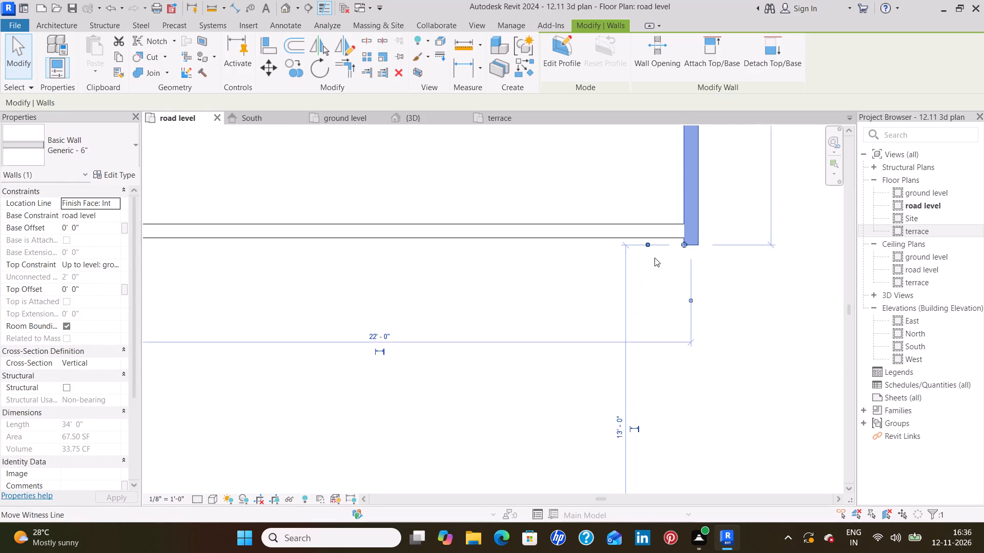
{"action": "scroll", "coordinate": [654, 258], "scroll_direction": "up", "scroll_amount": 5}
{"action": "left_click_drag", "start_coordinate": [707, 236], "coordinate": [706, 226]}
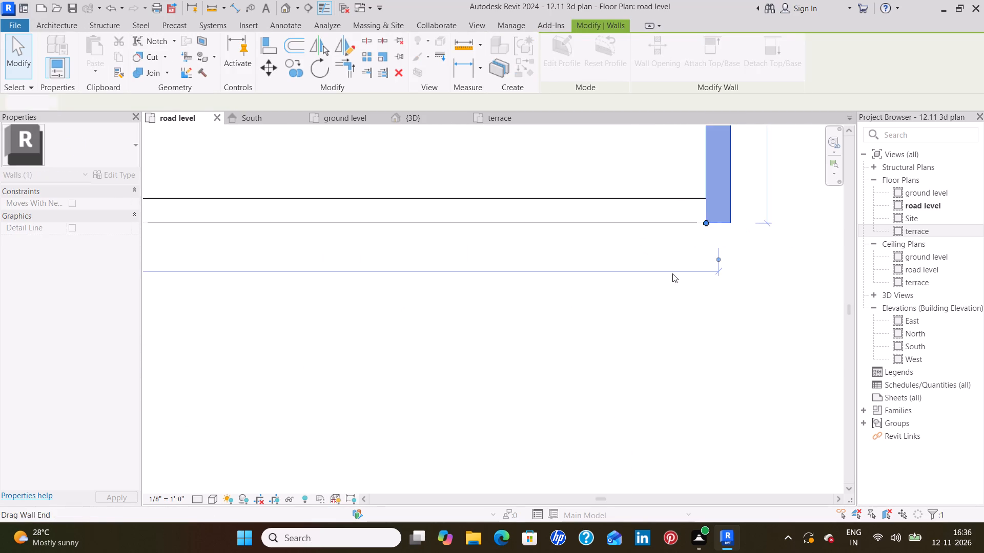
{"action": "left_click", "coordinate": [654, 310]}
Shorten the long west exterior wall so its south end is flush with the outer face of the south wall.
{"action": "scroll", "coordinate": [602, 328], "scroll_direction": "down", "scroll_amount": 9}
{"action": "scroll", "coordinate": [547, 347], "scroll_direction": "down", "scroll_amount": 4}
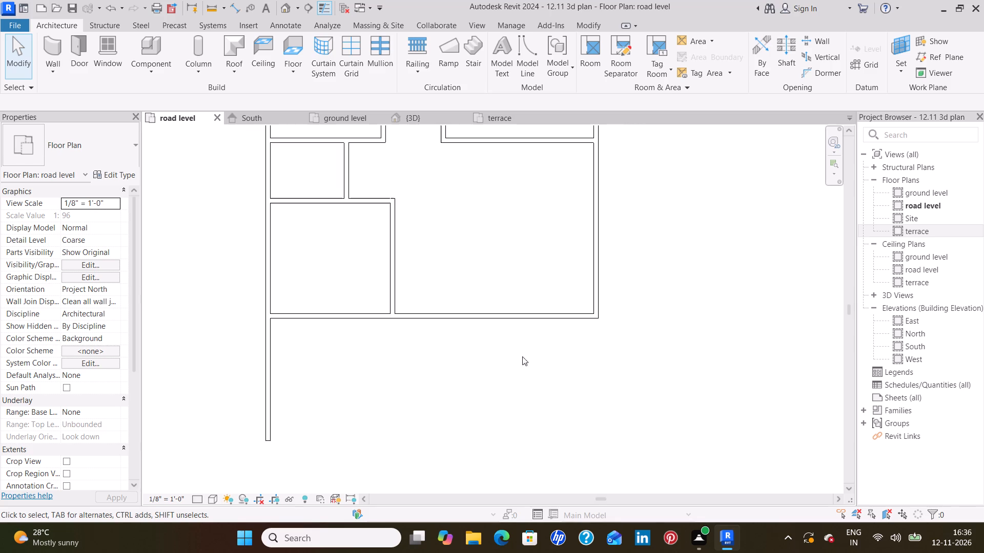
{"action": "middle_click_drag", "start_coordinate": [404, 385], "coordinate": [724, 313]}
{"action": "scroll", "coordinate": [599, 349], "scroll_direction": "up", "scroll_amount": 7}
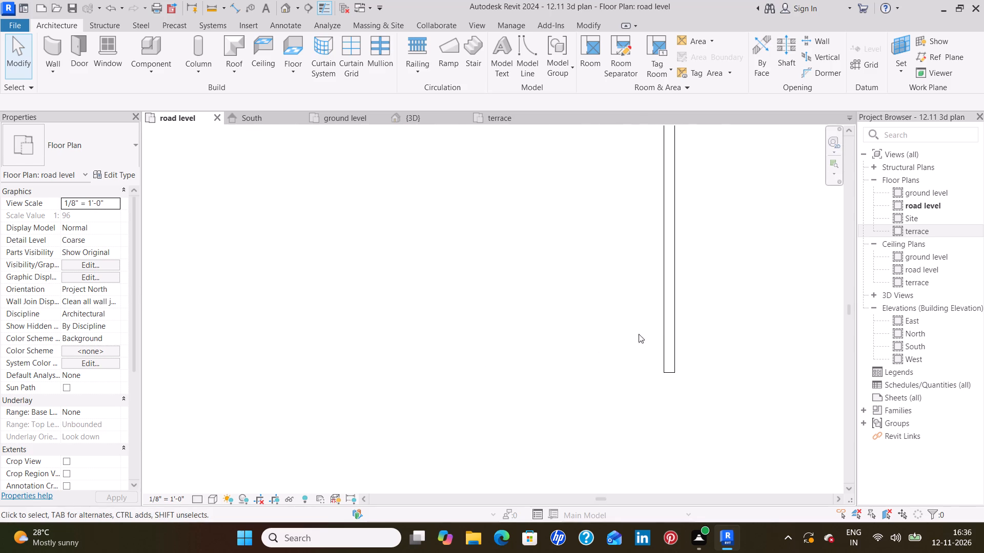
{"action": "left_click", "coordinate": [669, 350]}
{"action": "middle_click_drag", "start_coordinate": [724, 344], "coordinate": [696, 392]}
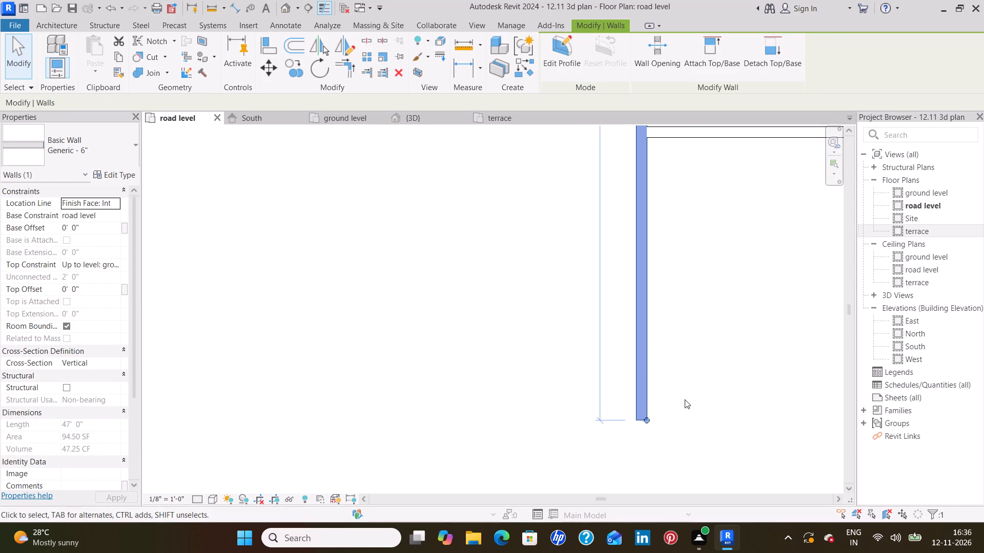
{"action": "left_click_drag", "start_coordinate": [648, 418], "coordinate": [627, 259]}
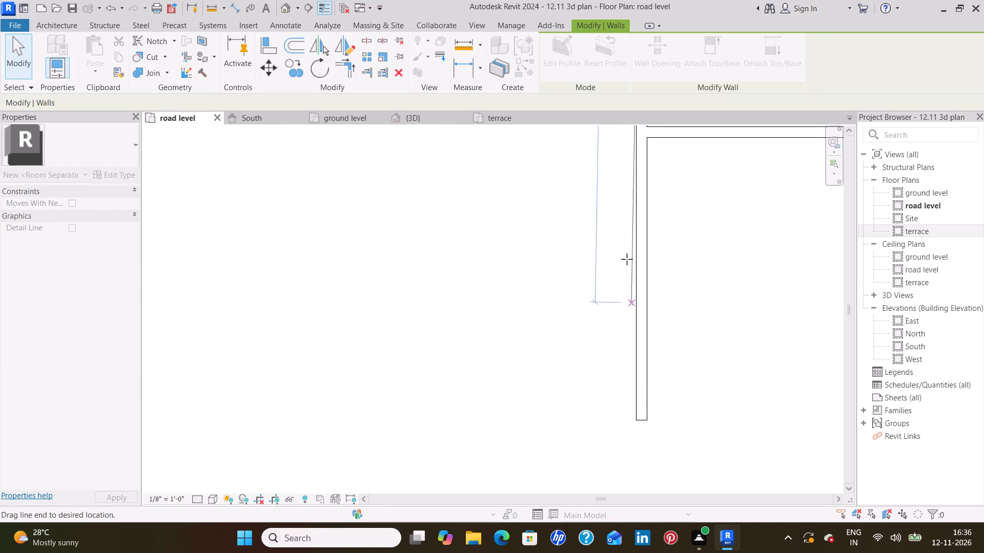
{"action": "left_click_drag", "start_coordinate": [627, 259], "coordinate": [650, 139]}
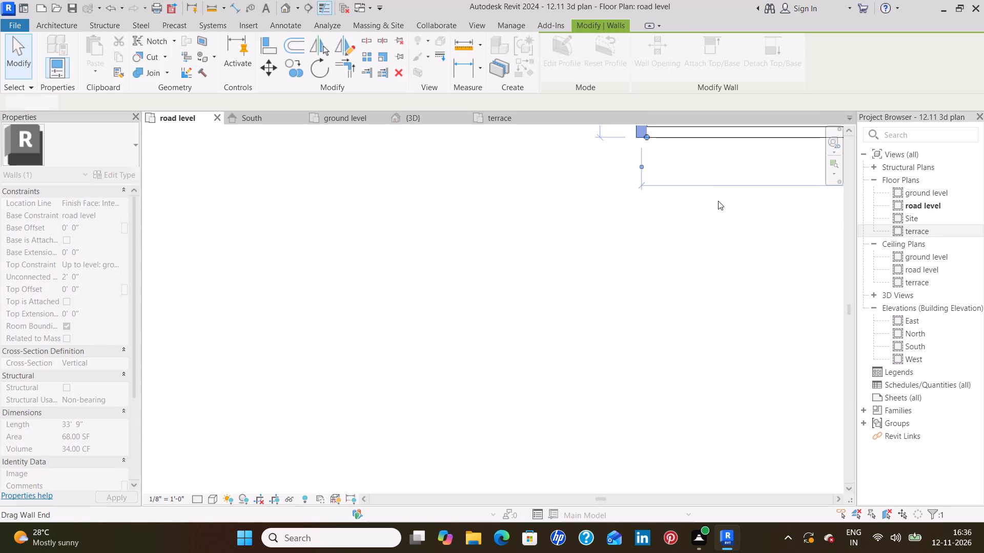
{"action": "left_click", "coordinate": [719, 215]}
Examine the complete road-level wall layout, from the southwest corner up to the northern rooms.
{"action": "scroll", "coordinate": [700, 224], "scroll_direction": "down", "scroll_amount": 5}
{"action": "middle_click_drag", "start_coordinate": [725, 218], "coordinate": [505, 345]}
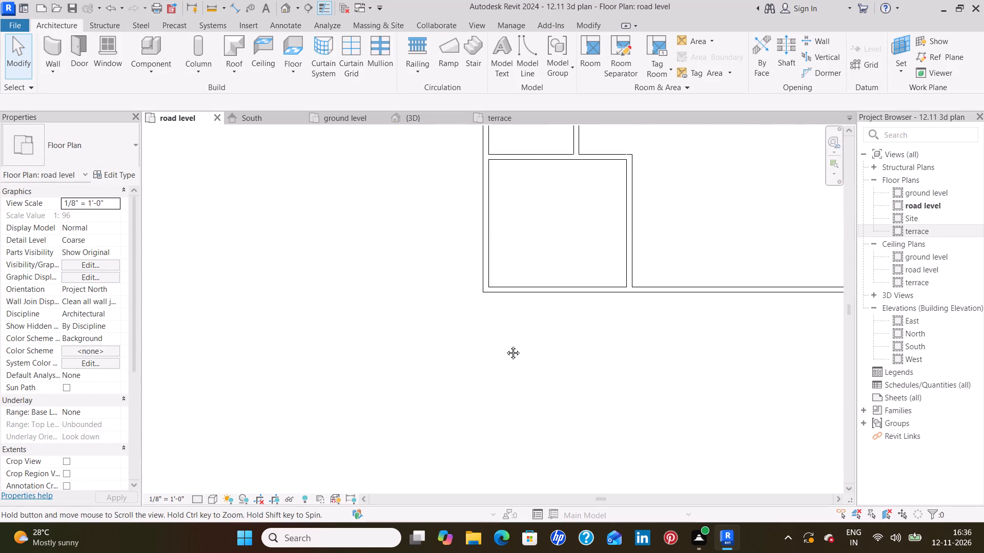
{"action": "middle_click_drag", "start_coordinate": [505, 345], "coordinate": [460, 361]}
{"action": "middle_click_drag", "start_coordinate": [679, 177], "coordinate": [645, 276]}
{"action": "middle_click_drag", "start_coordinate": [634, 283], "coordinate": [633, 294]}
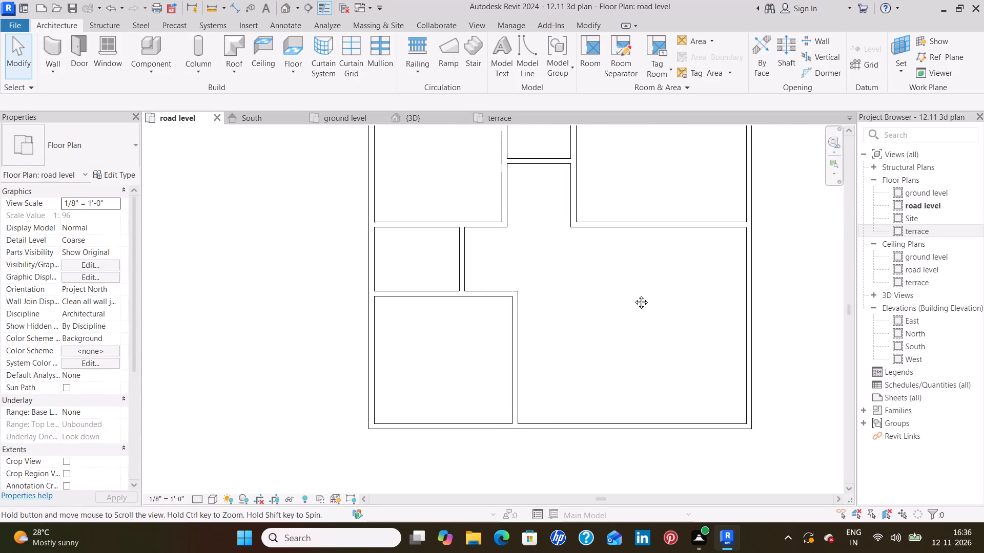
{"action": "middle_click_drag", "start_coordinate": [633, 294], "coordinate": [628, 314]}
{"action": "middle_click_drag", "start_coordinate": [592, 302], "coordinate": [609, 325]}
{"action": "scroll", "coordinate": [592, 301], "scroll_direction": "down", "scroll_amount": 1}
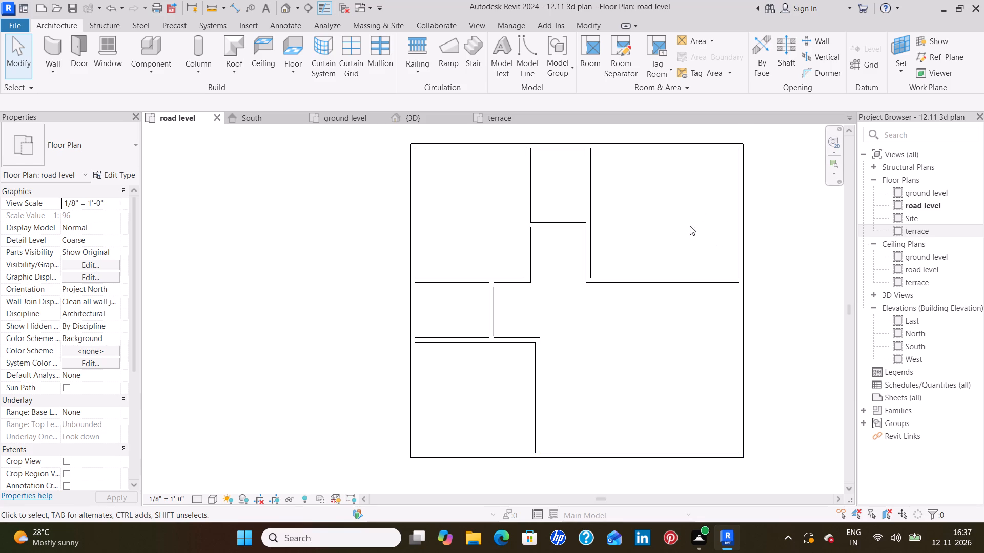
{"action": "middle_click_drag", "start_coordinate": [650, 249], "coordinate": [674, 269]}
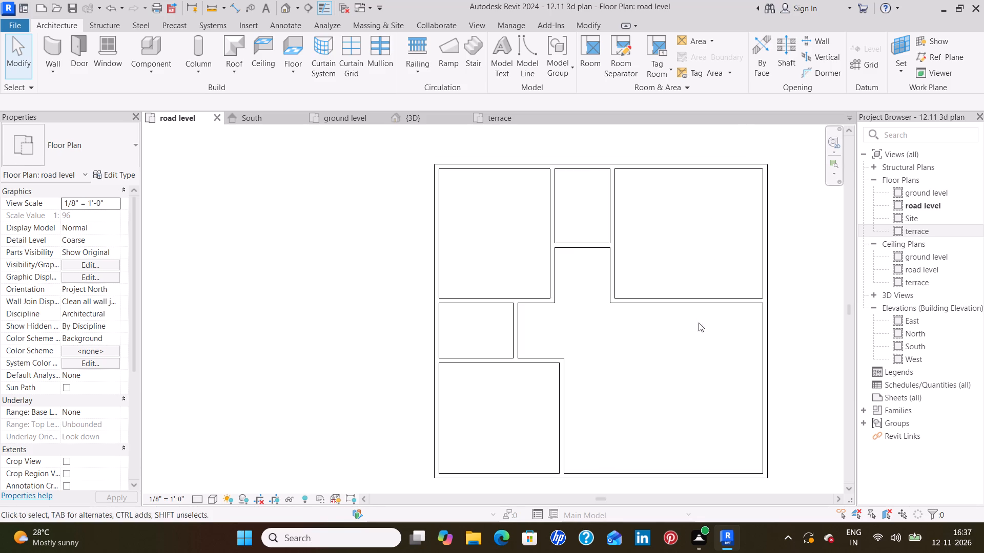
{"action": "middle_click_drag", "start_coordinate": [699, 323], "coordinate": [687, 293]}
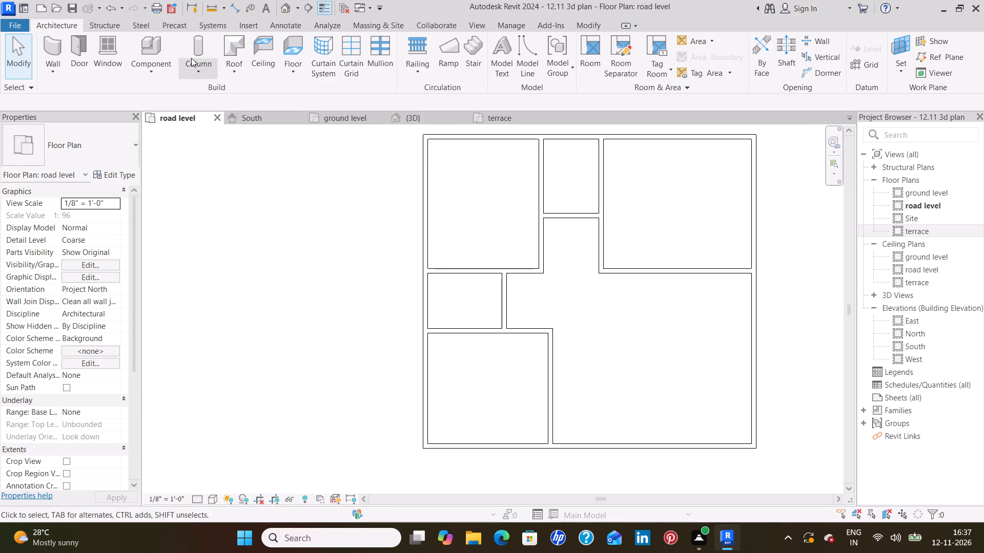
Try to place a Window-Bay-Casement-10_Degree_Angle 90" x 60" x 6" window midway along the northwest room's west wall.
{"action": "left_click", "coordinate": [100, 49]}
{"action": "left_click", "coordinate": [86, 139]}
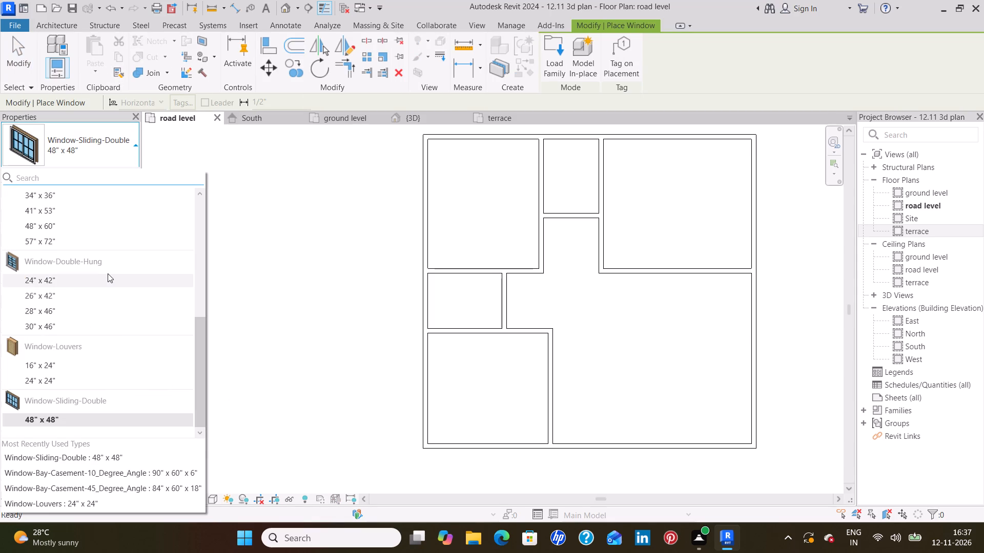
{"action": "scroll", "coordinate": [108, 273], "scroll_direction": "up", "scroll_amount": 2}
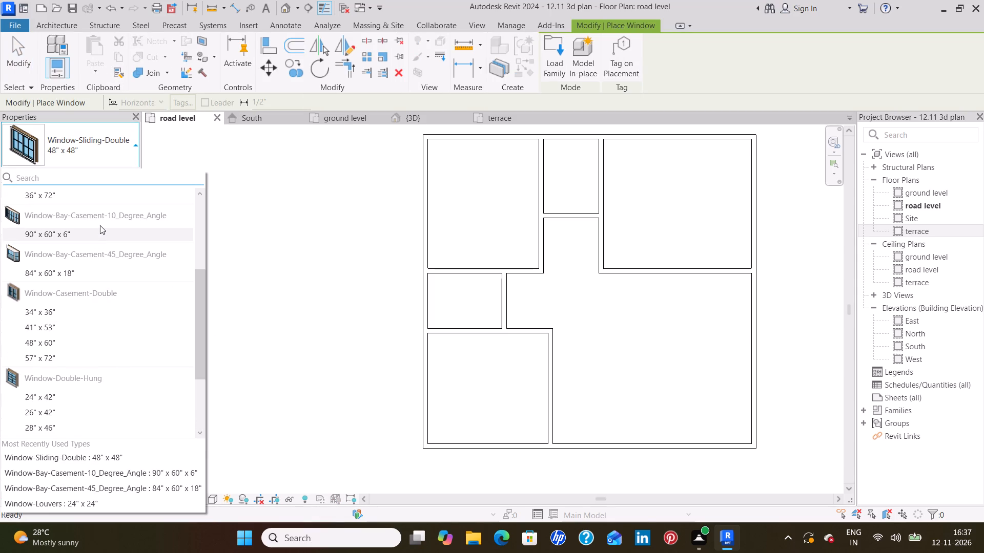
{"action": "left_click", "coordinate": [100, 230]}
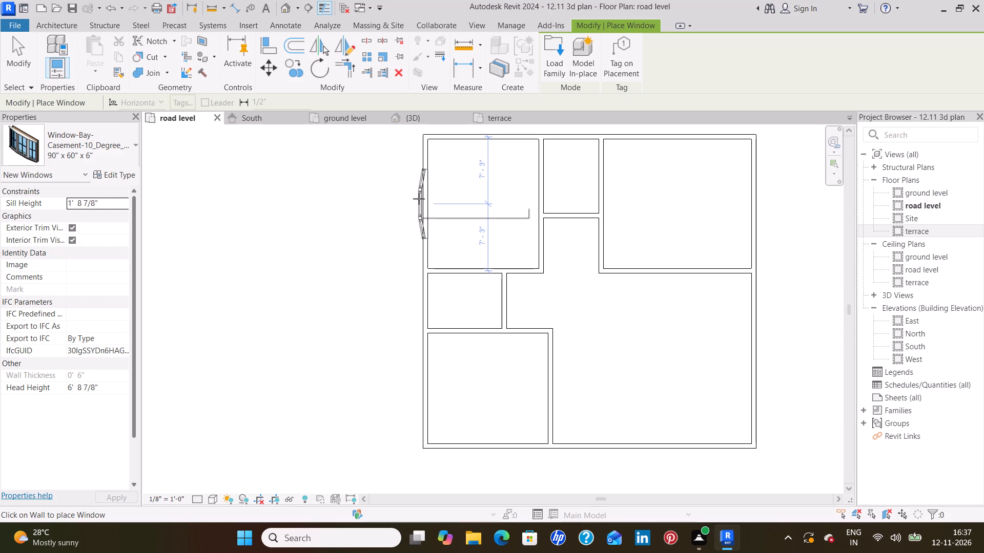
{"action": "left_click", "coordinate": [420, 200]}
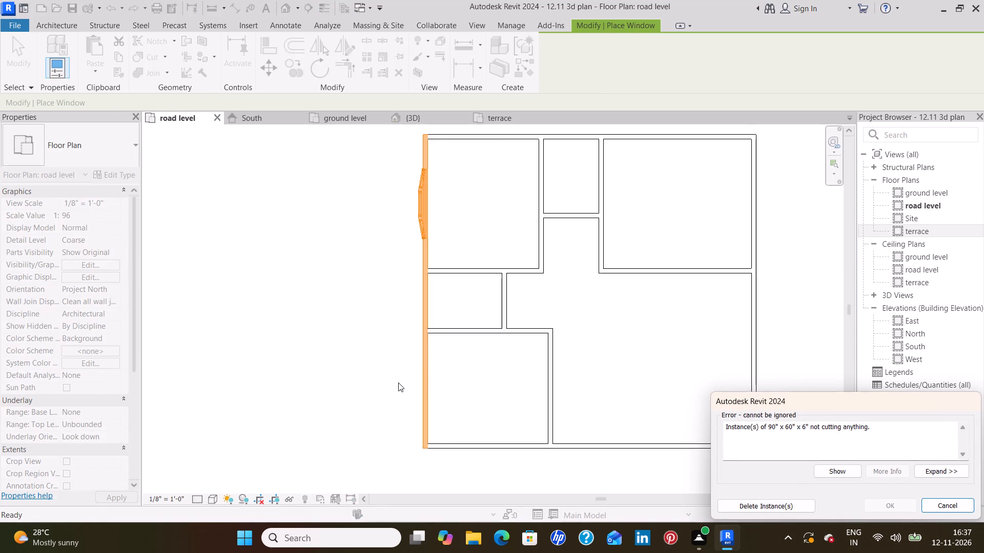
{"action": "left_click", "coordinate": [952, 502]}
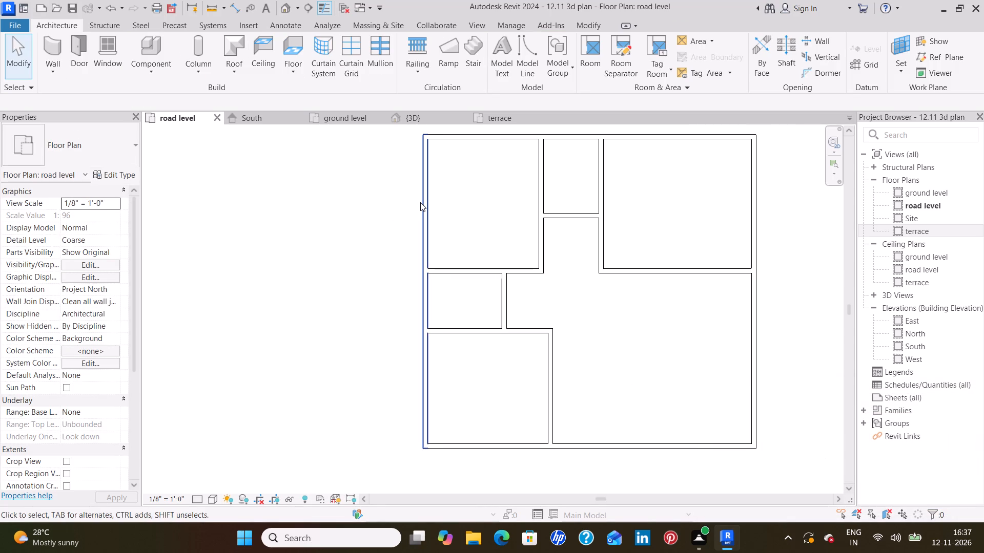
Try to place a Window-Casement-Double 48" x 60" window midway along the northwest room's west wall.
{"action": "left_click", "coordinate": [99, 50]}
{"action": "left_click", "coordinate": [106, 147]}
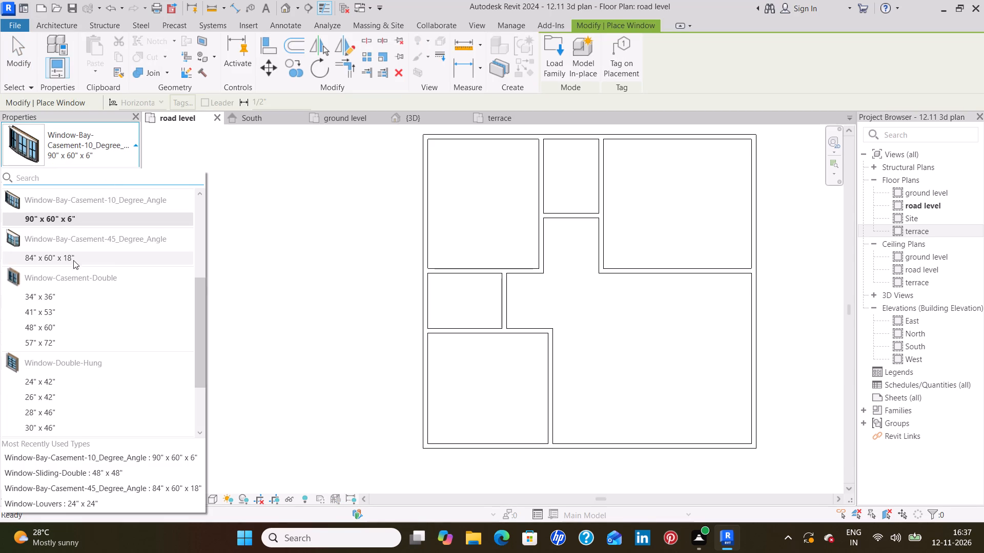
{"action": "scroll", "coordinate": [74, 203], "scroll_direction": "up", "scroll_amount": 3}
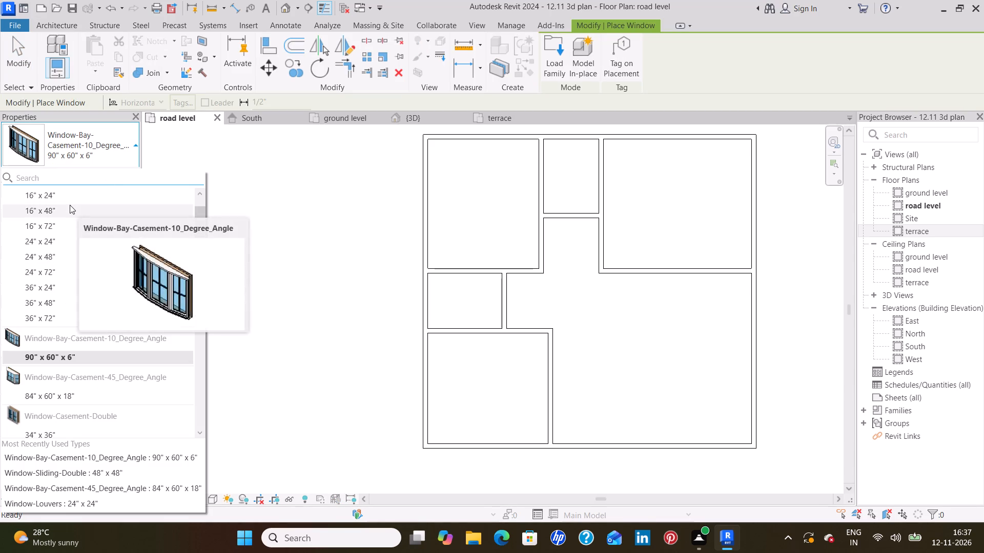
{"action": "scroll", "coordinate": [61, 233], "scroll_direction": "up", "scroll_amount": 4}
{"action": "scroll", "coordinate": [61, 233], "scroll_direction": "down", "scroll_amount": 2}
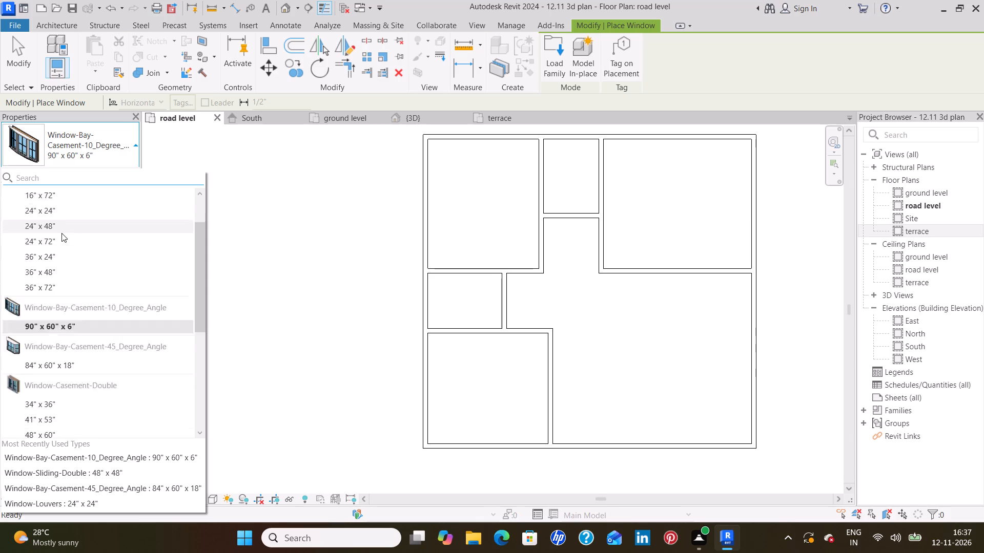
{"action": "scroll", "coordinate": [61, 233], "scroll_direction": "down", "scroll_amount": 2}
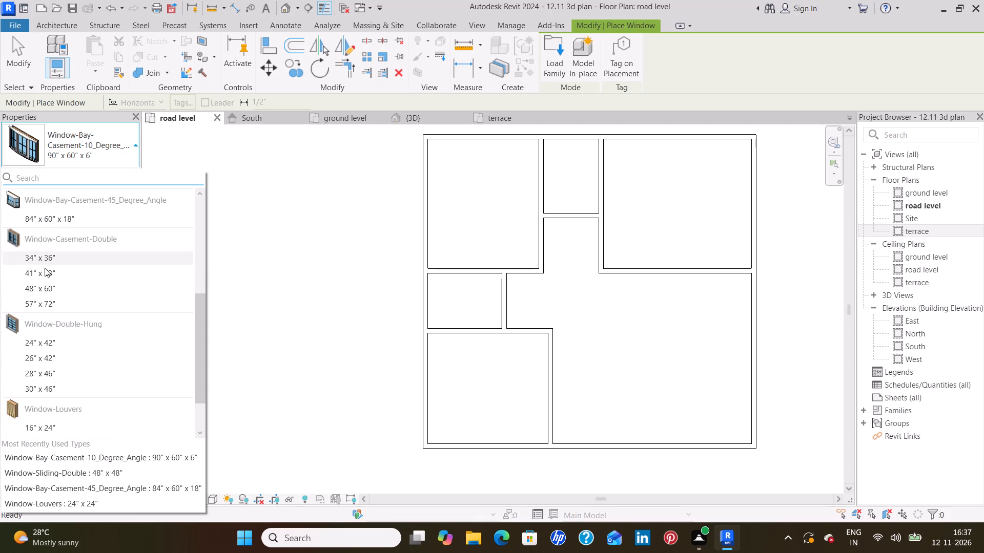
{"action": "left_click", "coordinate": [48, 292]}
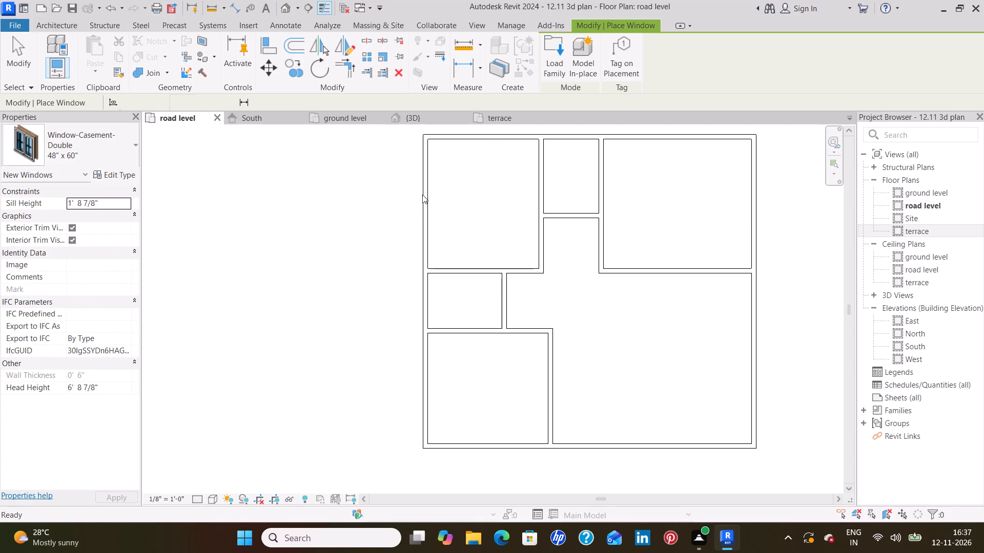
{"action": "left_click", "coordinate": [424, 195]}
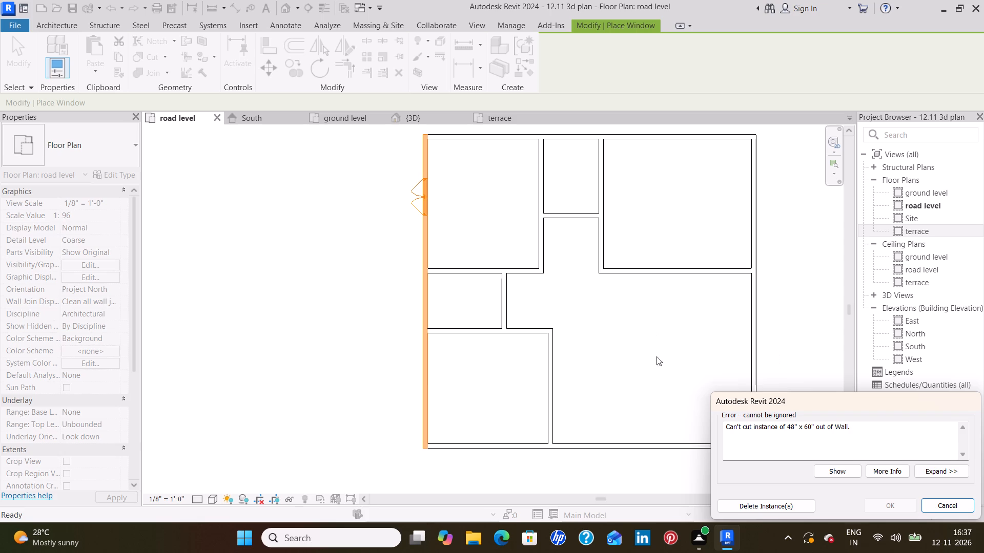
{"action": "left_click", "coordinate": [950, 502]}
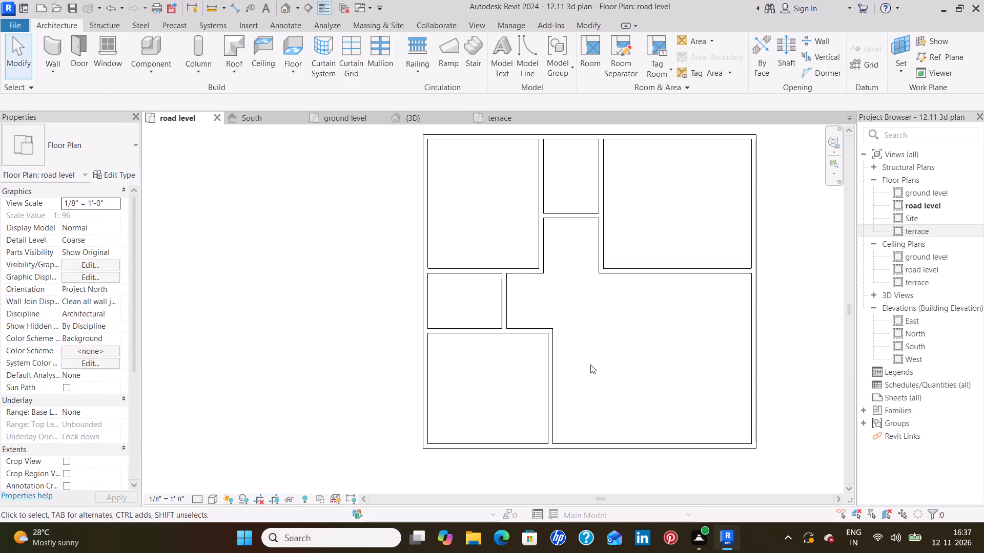
Set all road-level plan walls to a ground level base constraint and a top constraint of Up to level: terrace.
{"action": "scroll", "coordinate": [683, 374], "scroll_direction": "down", "scroll_amount": 3}
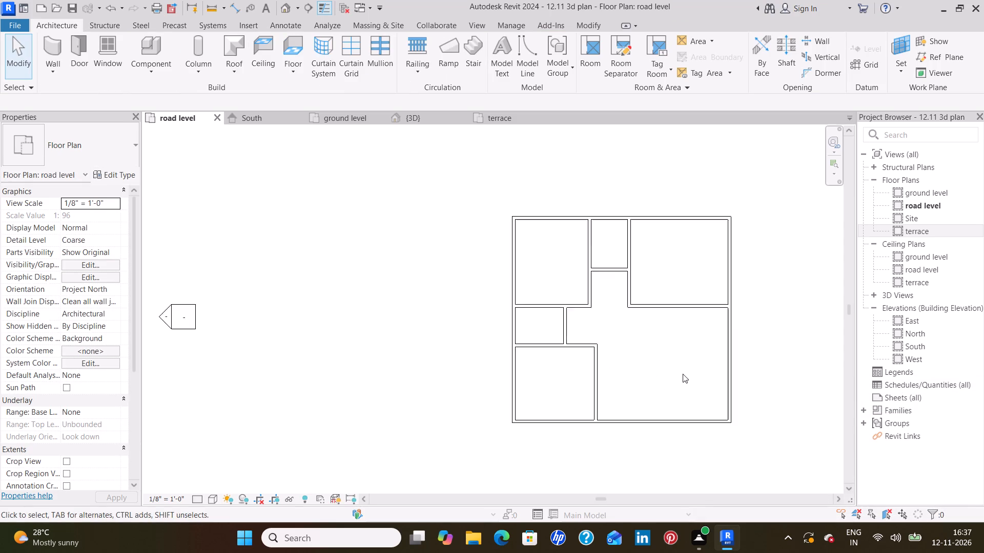
{"action": "scroll", "coordinate": [683, 374], "scroll_direction": "down", "scroll_amount": 1}
{"action": "left_click_drag", "start_coordinate": [733, 442], "coordinate": [500, 216]}
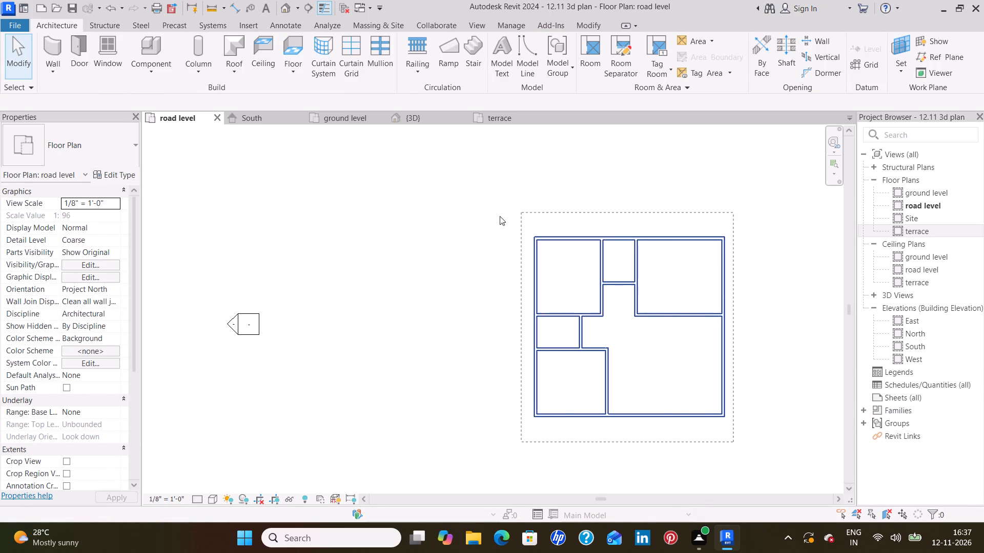
{"action": "left_click_drag", "start_coordinate": [500, 216], "coordinate": [457, 222]}
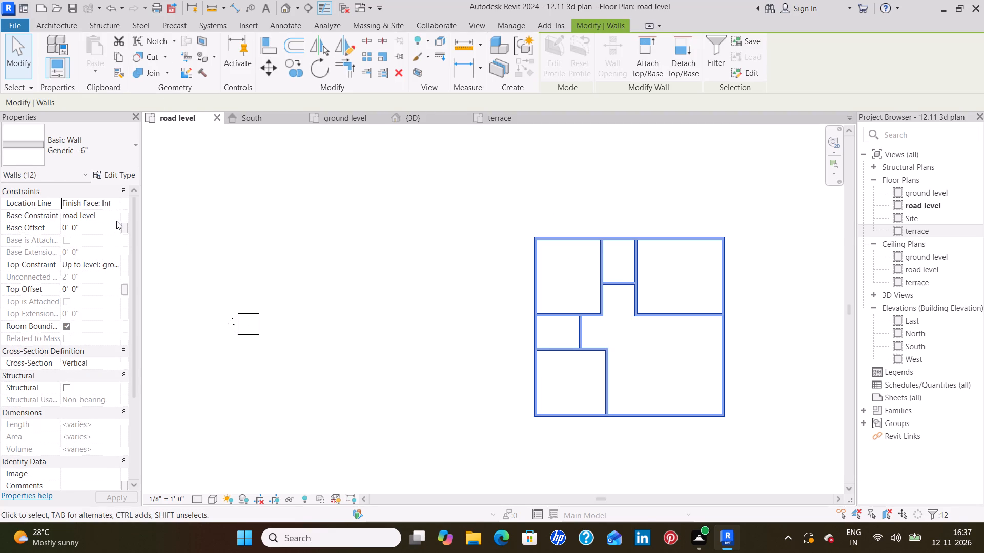
{"action": "left_click", "coordinate": [118, 263]}
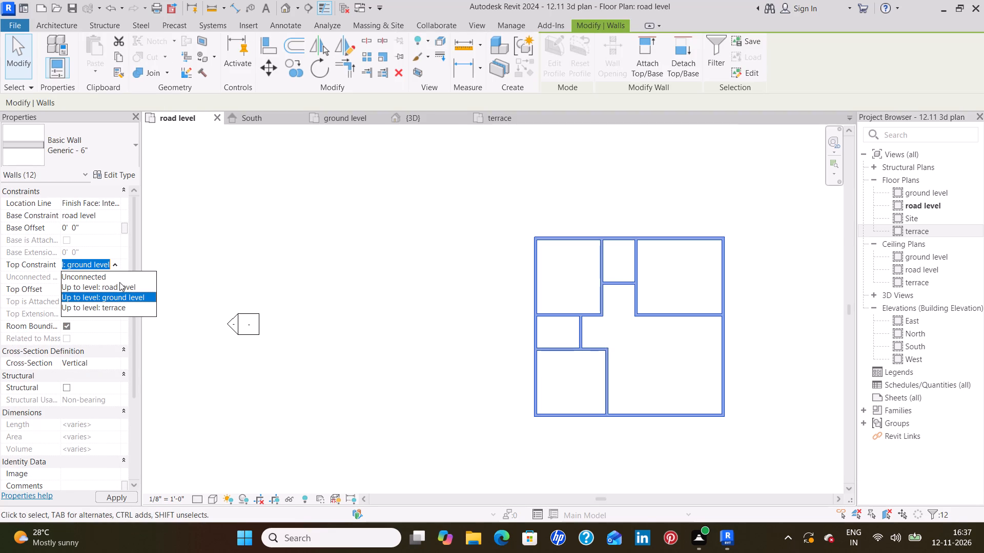
{"action": "left_click", "coordinate": [117, 310]}
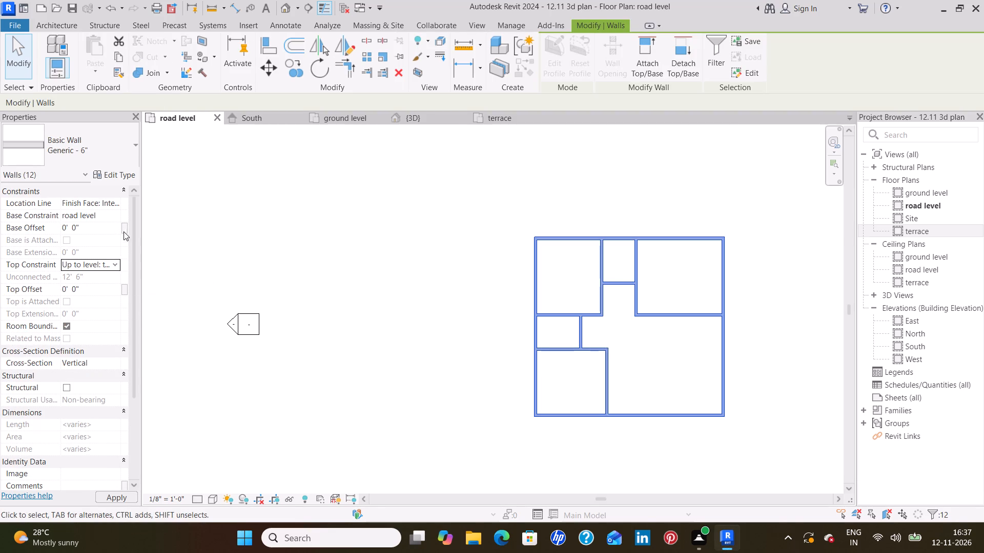
{"action": "left_click", "coordinate": [113, 213]}
{"action": "left_click", "coordinate": [101, 239]}
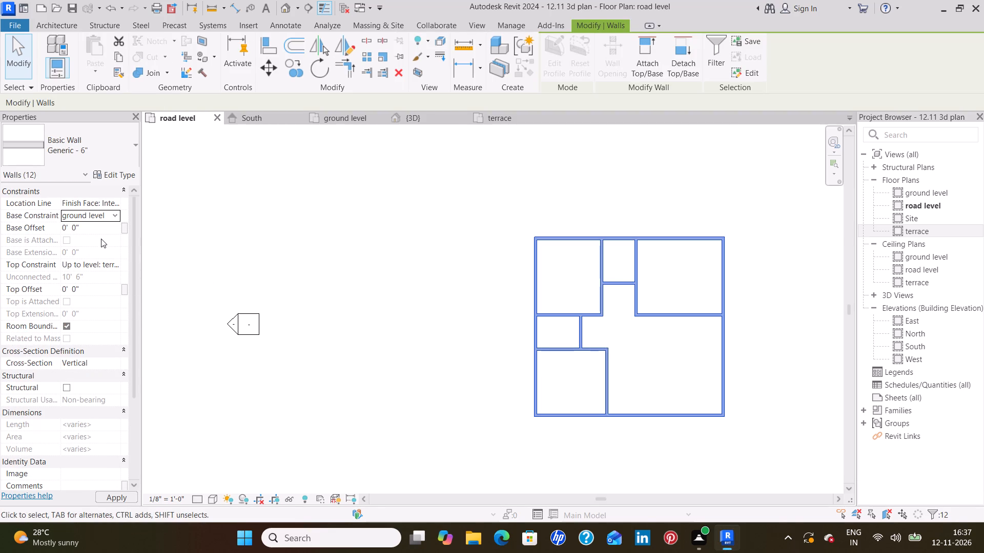
Change the type of all the selected plan walls to Basic Wall Generic - 9" 2.
{"action": "left_click", "coordinate": [110, 159]}
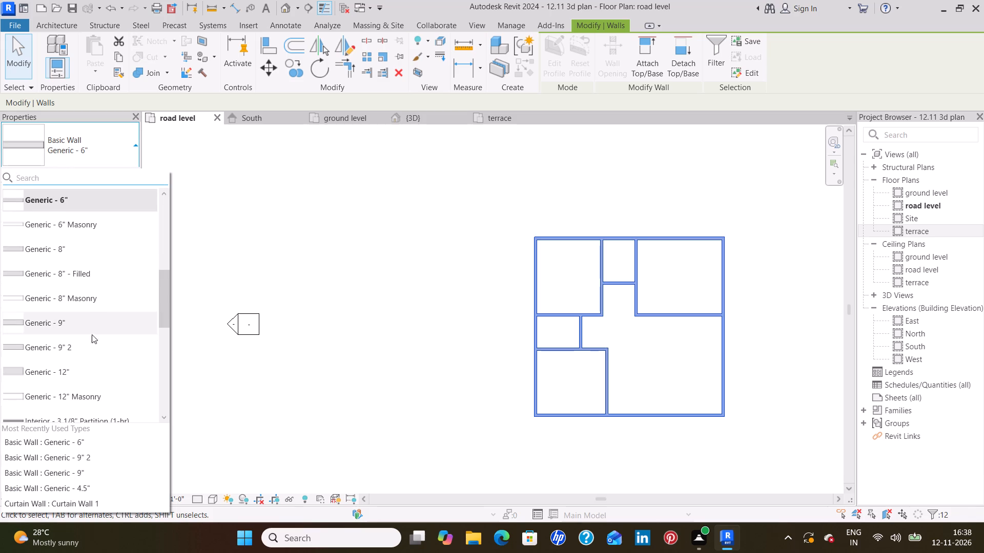
{"action": "left_click", "coordinate": [91, 346]}
{"action": "left_click", "coordinate": [395, 277]}
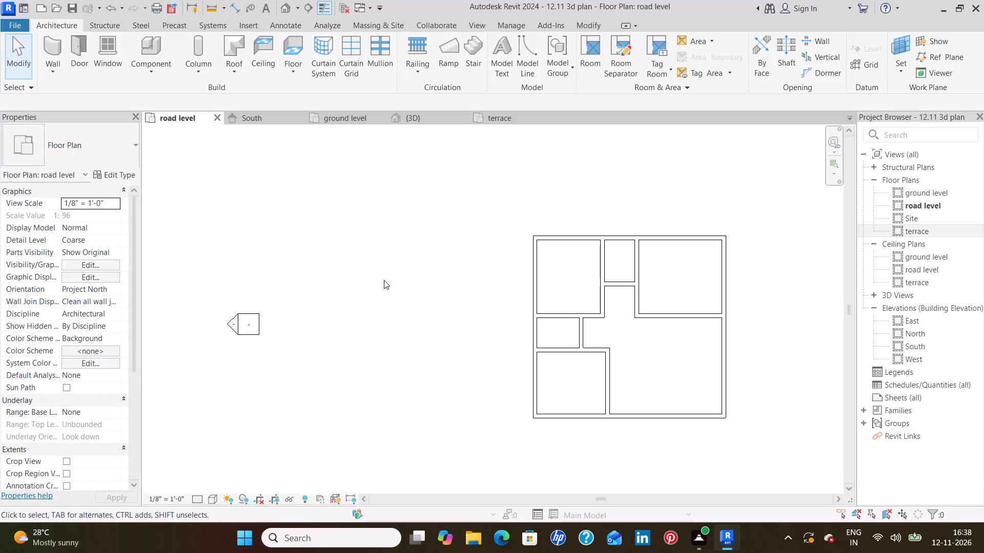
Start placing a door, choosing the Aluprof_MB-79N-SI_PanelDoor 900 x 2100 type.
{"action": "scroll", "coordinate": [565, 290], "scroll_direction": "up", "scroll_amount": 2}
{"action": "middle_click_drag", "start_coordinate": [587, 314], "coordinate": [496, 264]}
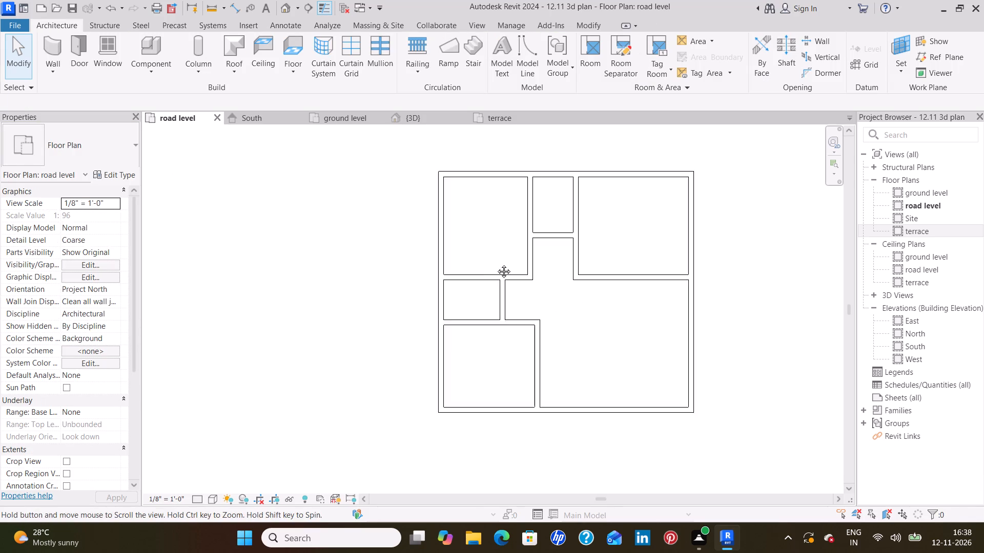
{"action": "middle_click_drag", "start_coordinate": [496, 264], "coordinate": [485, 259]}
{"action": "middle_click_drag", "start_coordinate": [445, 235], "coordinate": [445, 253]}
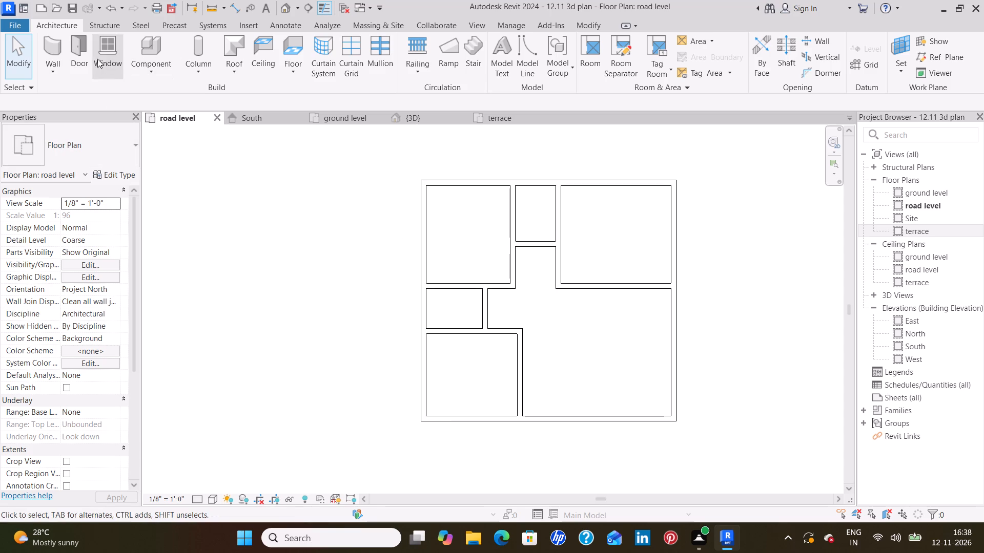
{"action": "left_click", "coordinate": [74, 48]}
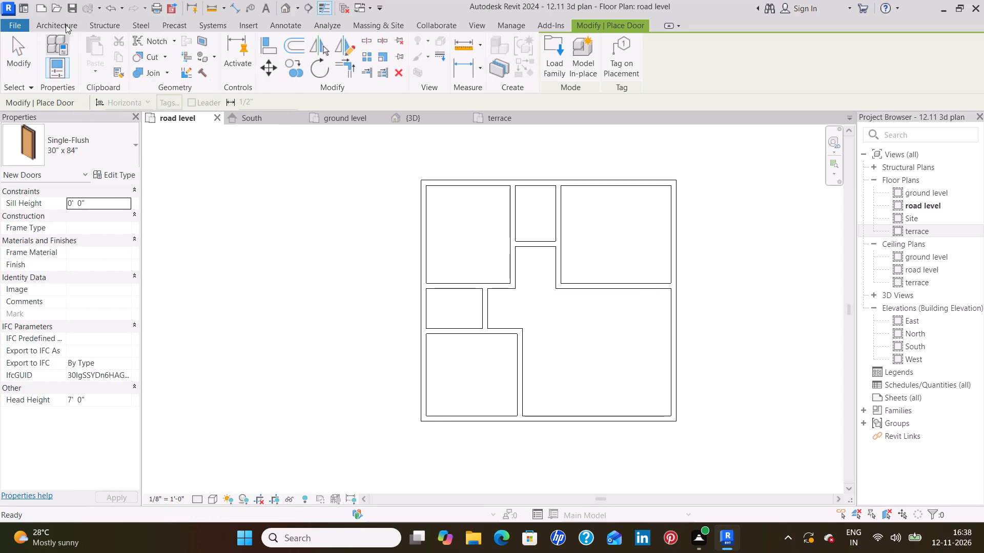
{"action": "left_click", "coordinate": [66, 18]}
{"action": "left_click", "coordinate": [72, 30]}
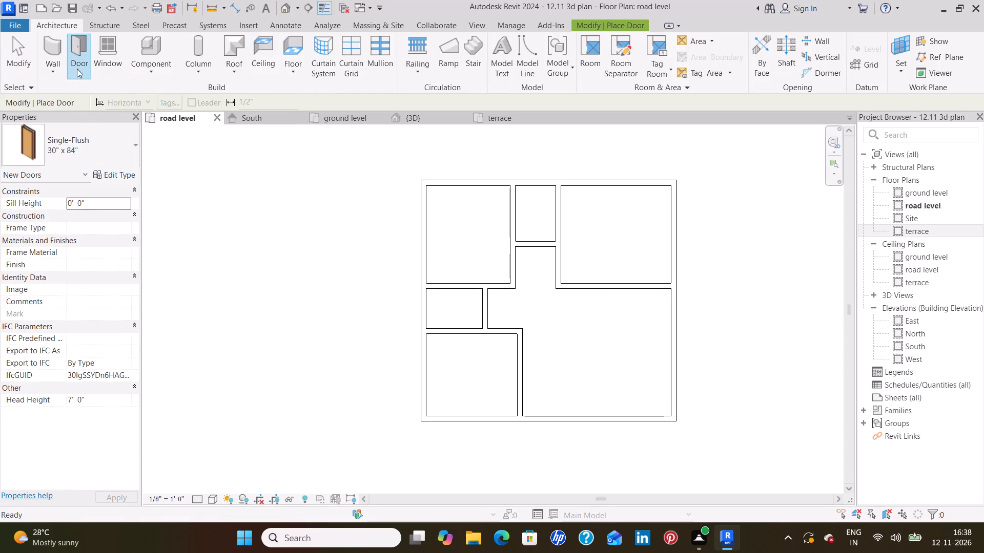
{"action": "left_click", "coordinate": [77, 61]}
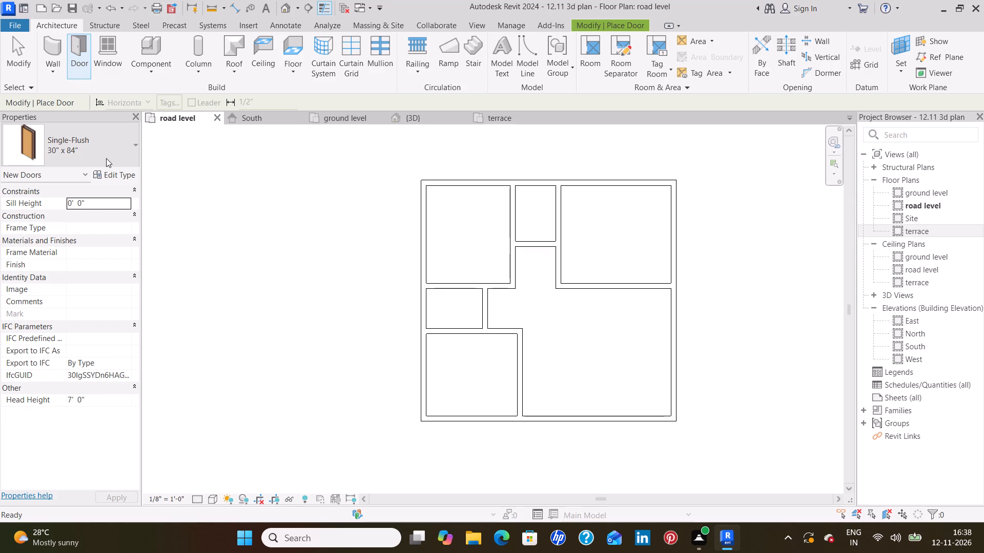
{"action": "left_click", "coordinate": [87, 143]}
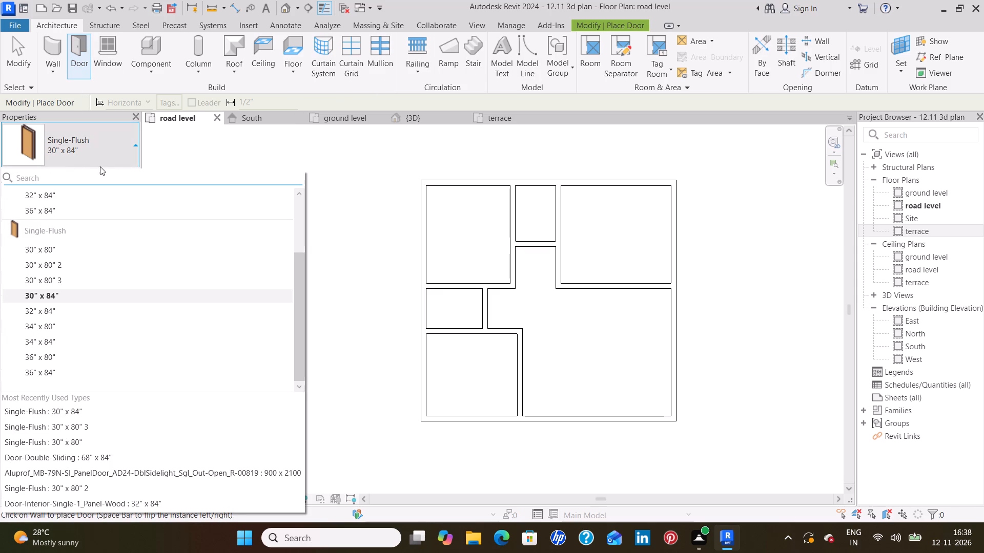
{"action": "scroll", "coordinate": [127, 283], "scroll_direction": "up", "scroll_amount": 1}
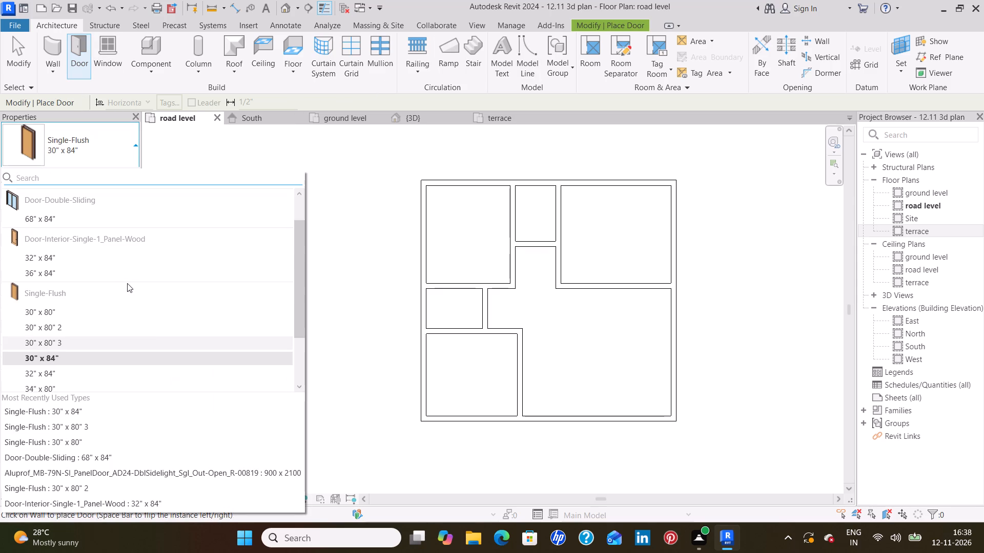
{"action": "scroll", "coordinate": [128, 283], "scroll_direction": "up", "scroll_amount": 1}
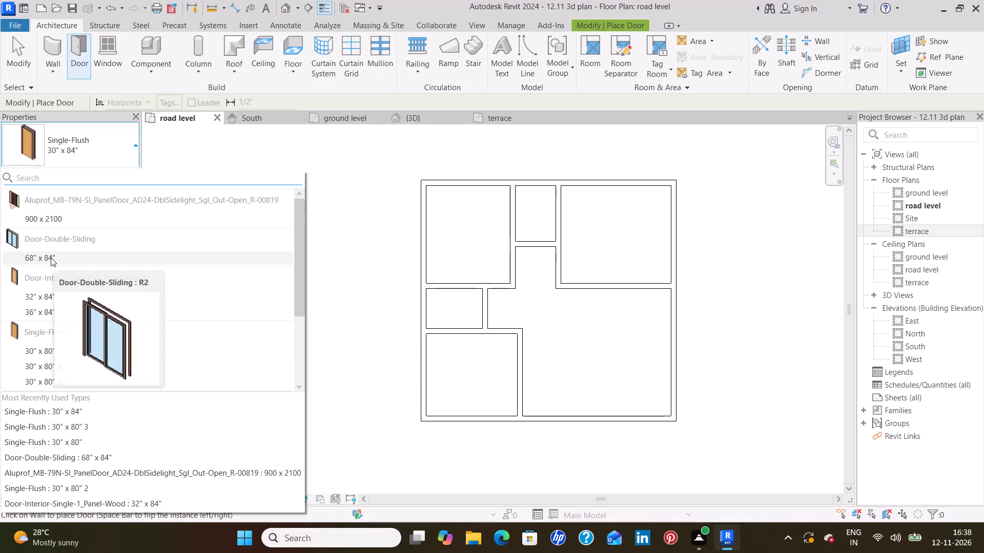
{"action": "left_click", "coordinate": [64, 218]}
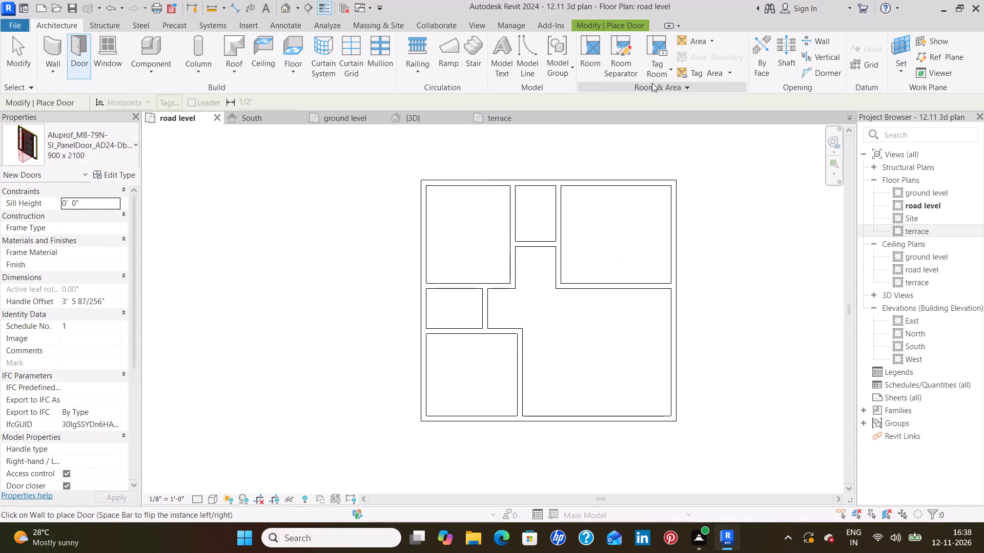
Load the Door-Exterior-Double-Full Glass-Wood_Clad family from the US Residential doors library in the 72" x 84" type.
{"action": "left_click", "coordinate": [249, 25]}
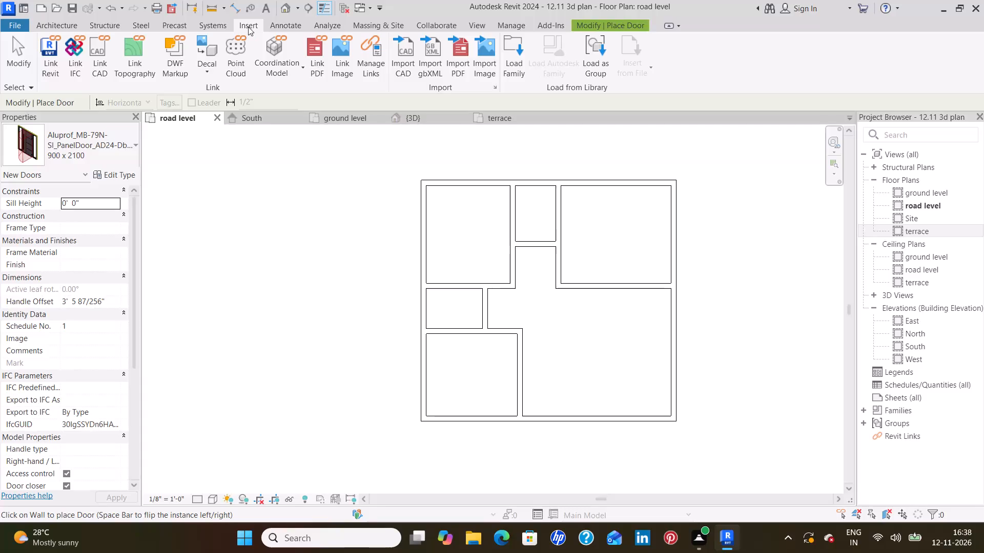
{"action": "left_click", "coordinate": [512, 65]}
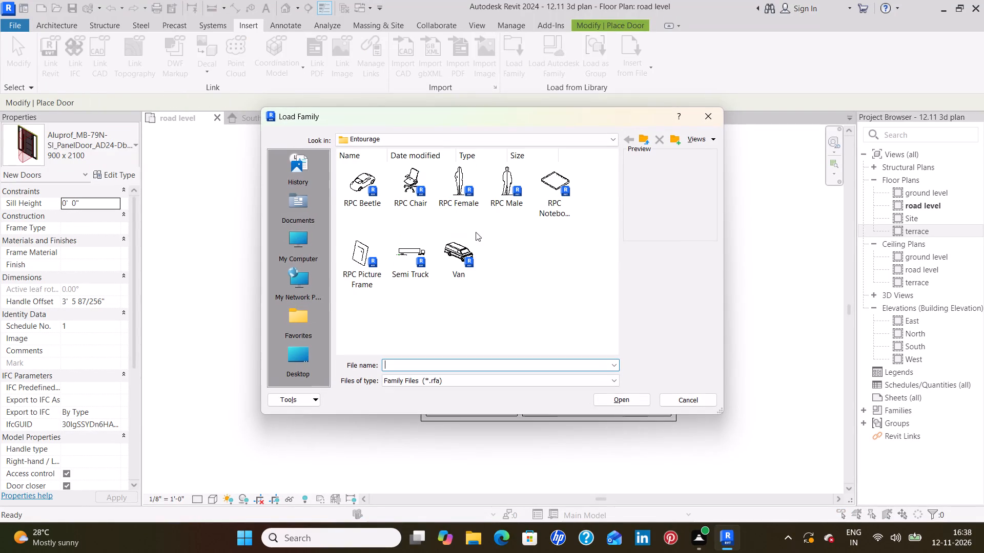
{"action": "left_click", "coordinate": [647, 138]}
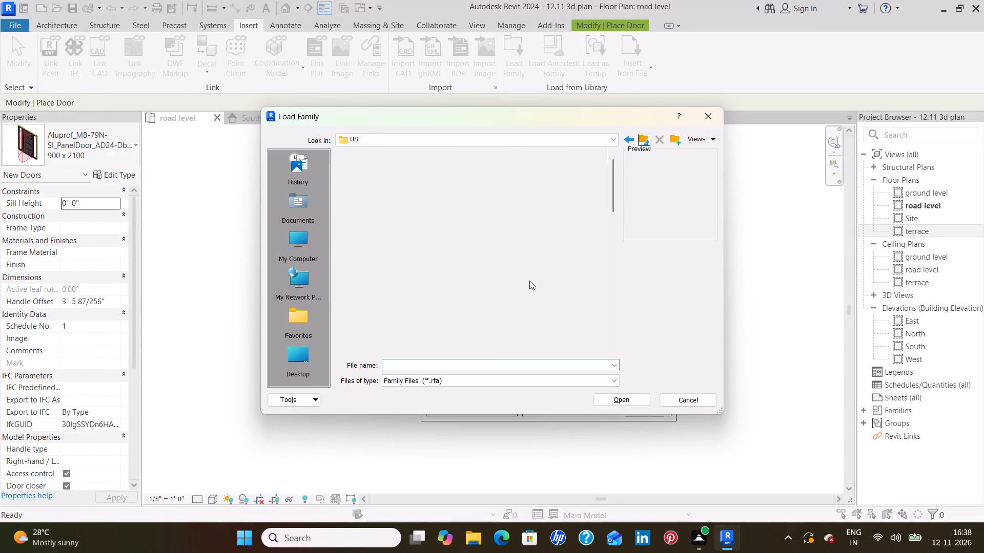
{"action": "double_click", "coordinate": [566, 264]}
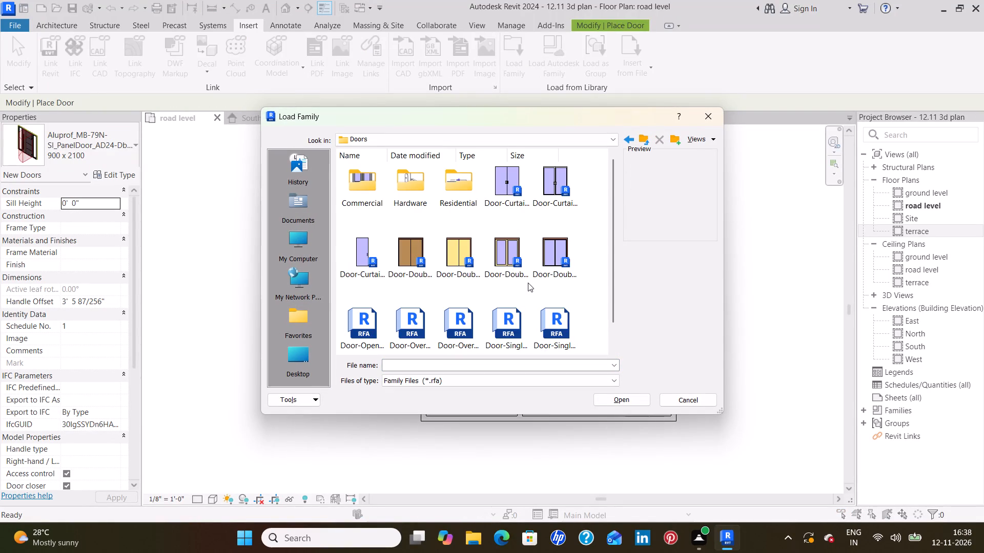
{"action": "double_click", "coordinate": [453, 177]}
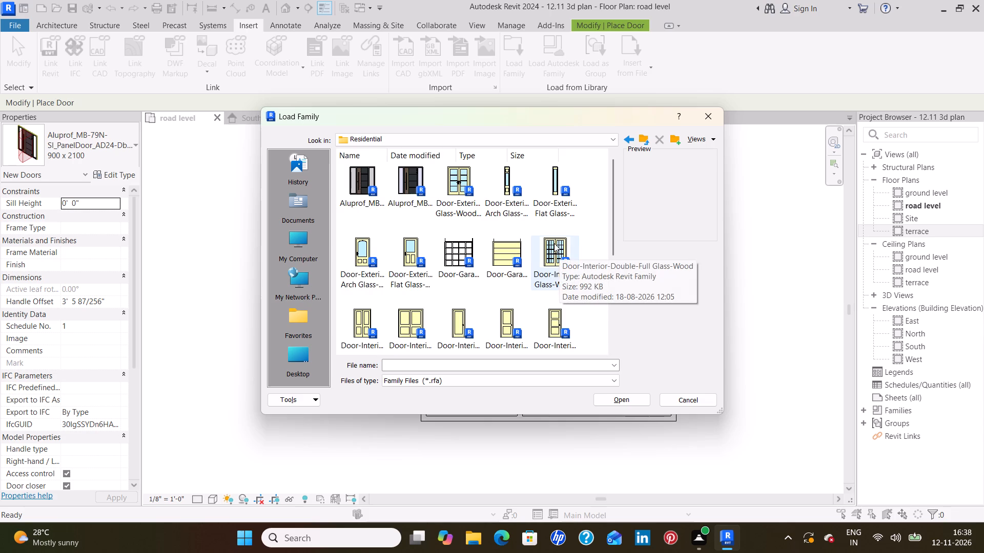
{"action": "left_click", "coordinate": [554, 243]}
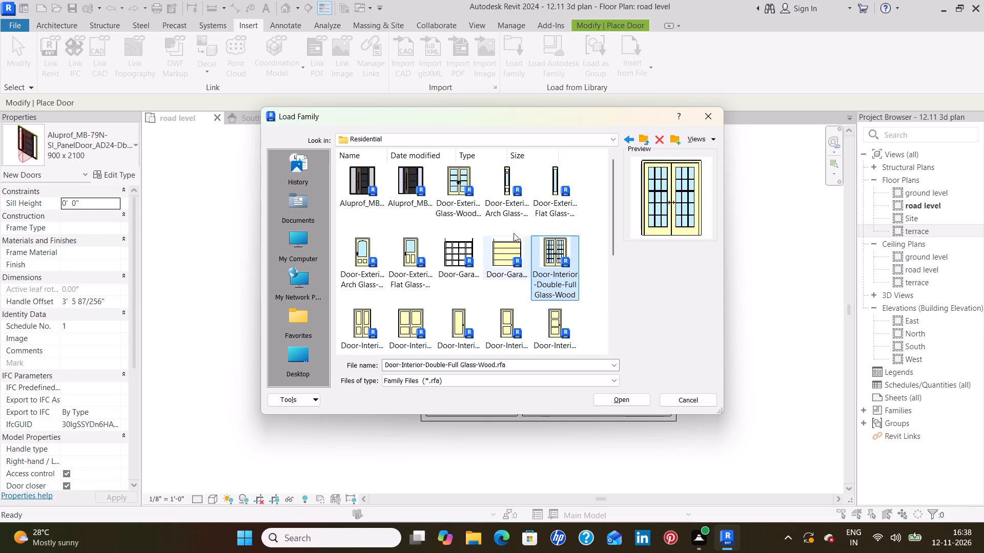
{"action": "left_click", "coordinate": [449, 178]}
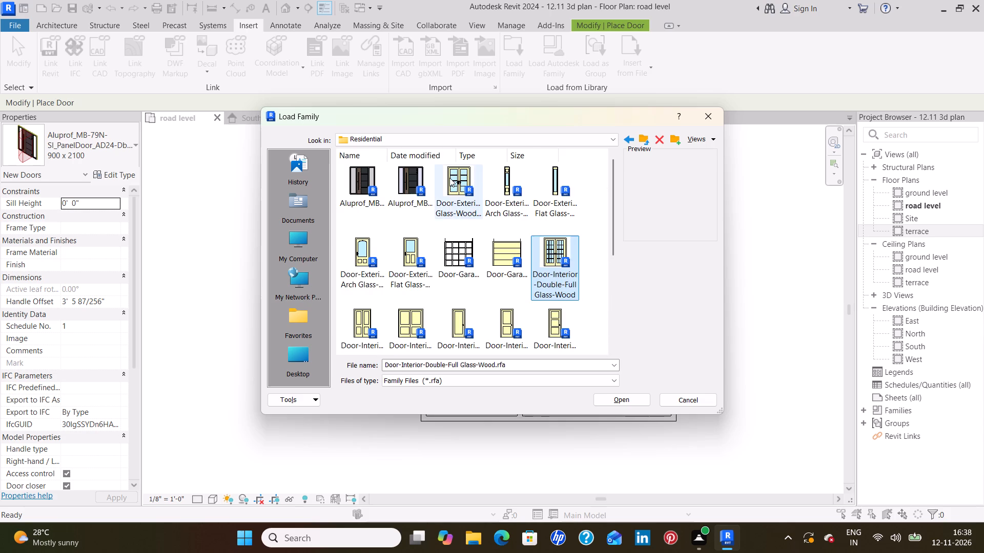
{"action": "left_click", "coordinate": [617, 401]}
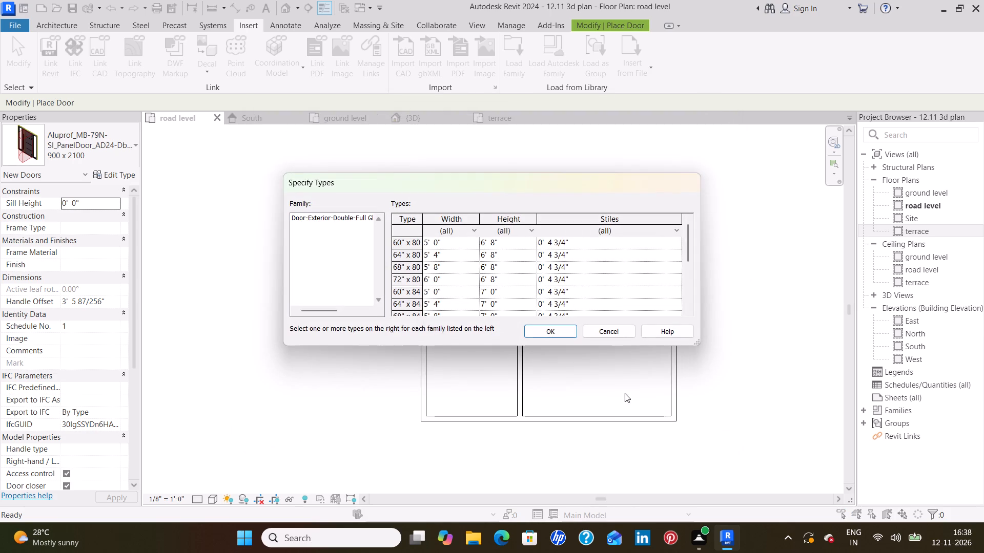
{"action": "scroll", "coordinate": [524, 291], "scroll_direction": "down", "scroll_amount": 1}
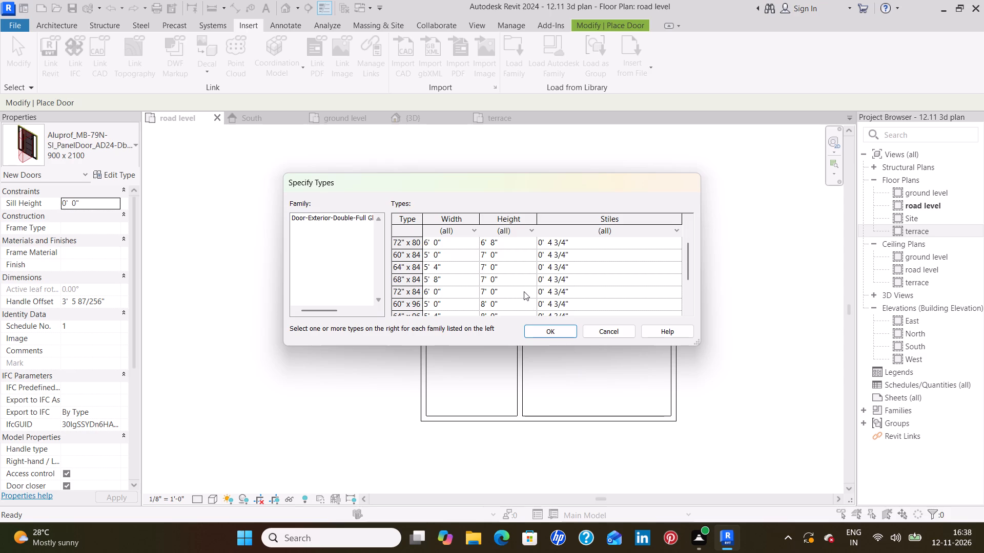
{"action": "left_click", "coordinate": [480, 289]}
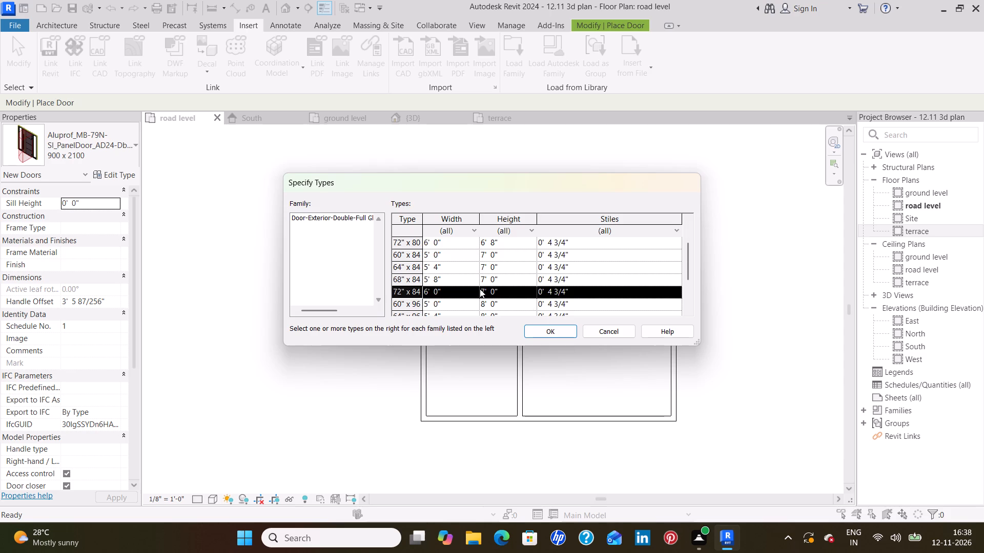
{"action": "left_click", "coordinate": [546, 335]}
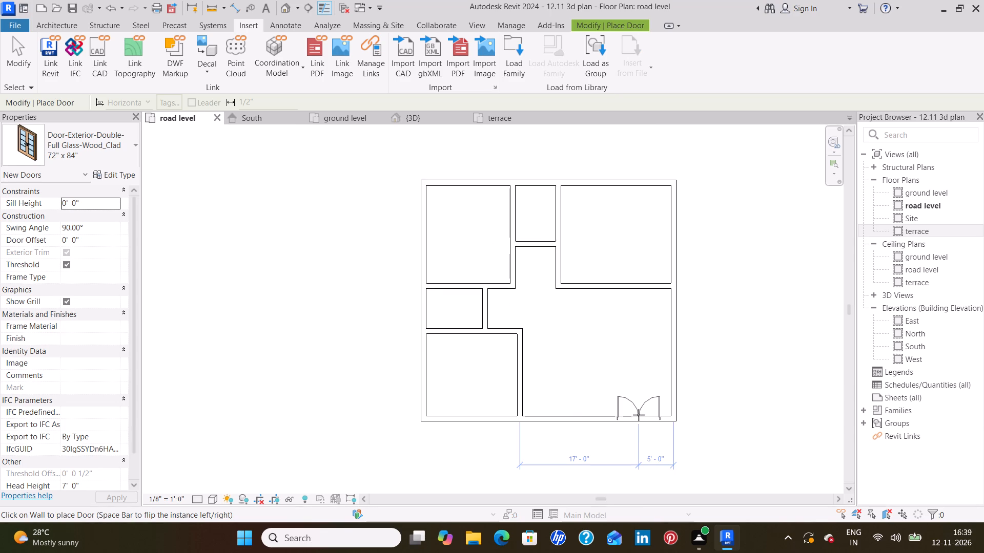
Place the 72" x 84" double glass door in the bottom exterior wall of the large room, 11'-0" from each adjoining wall.
{"action": "left_click", "coordinate": [591, 413]}
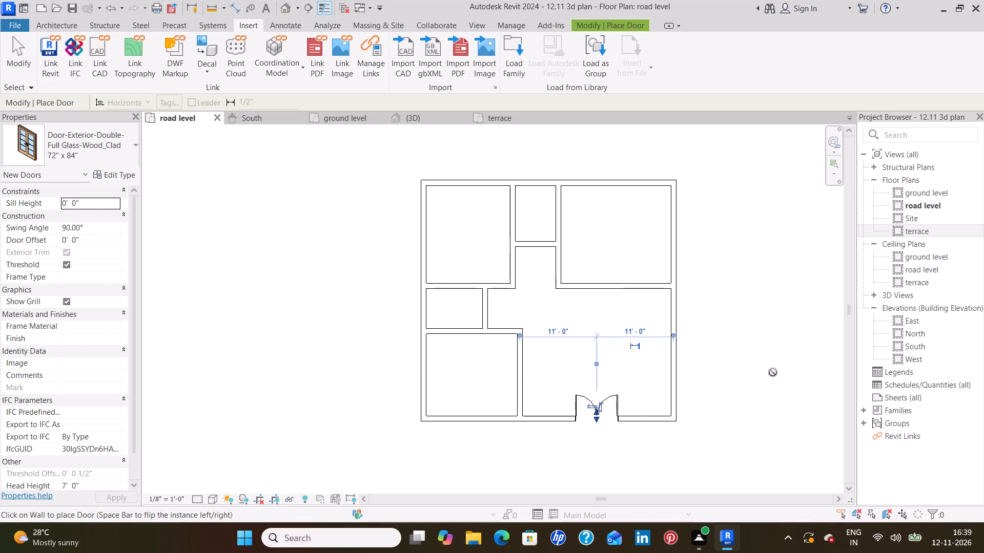
{"action": "key", "text": "Escape"}
{"action": "key", "text": "Escape"}
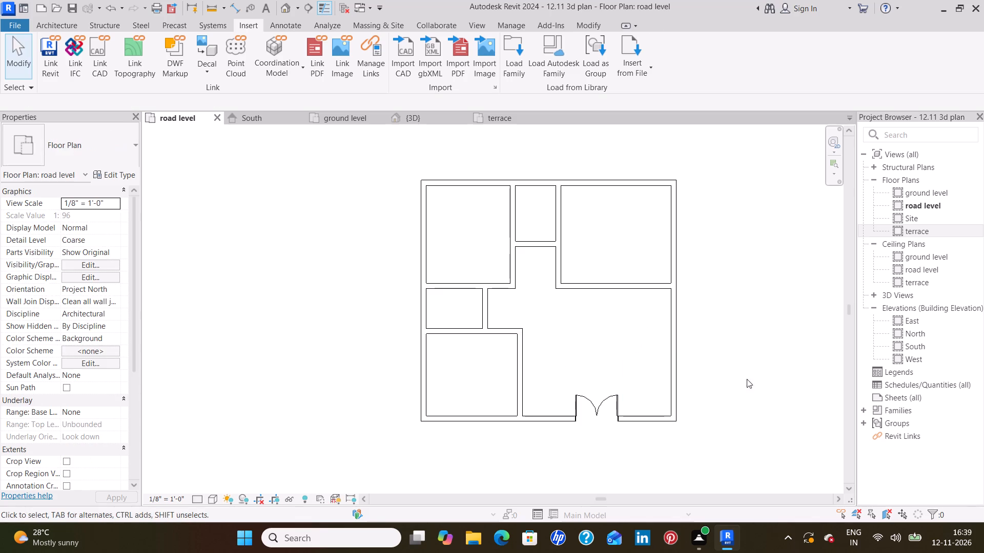
Place two Door-Interior-Single-1_Panel-Wood 36" x 84" doors opposite each other in the passage's side walls, swinging into the upper-left and upper-right rooms.
{"action": "left_click", "coordinate": [44, 23]}
{"action": "left_click", "coordinate": [83, 49]}
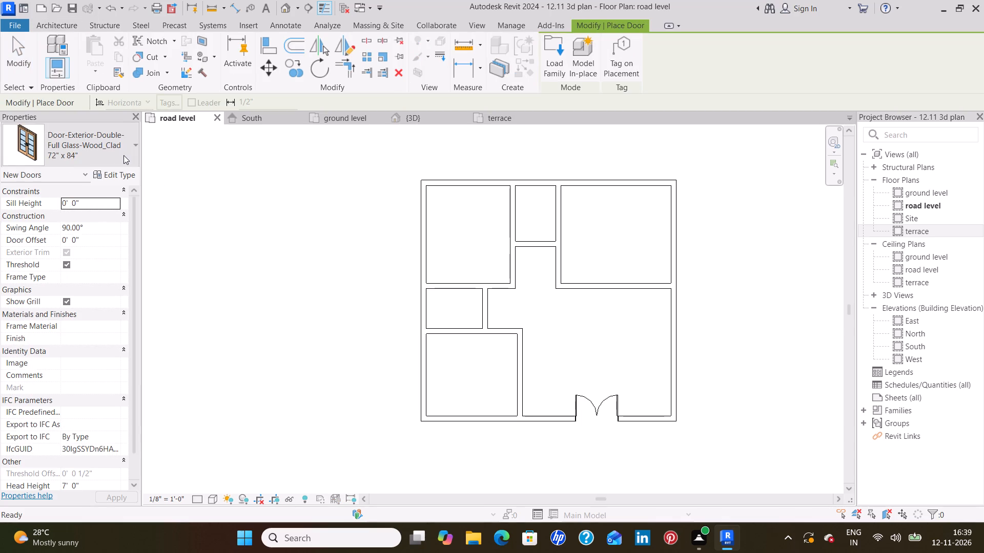
{"action": "left_click", "coordinate": [124, 155]}
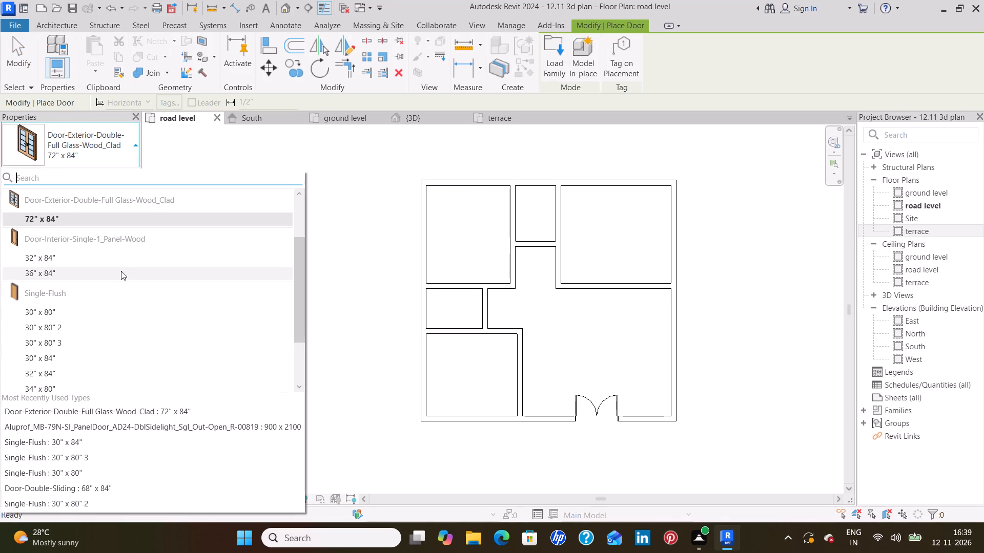
{"action": "left_click", "coordinate": [121, 271]}
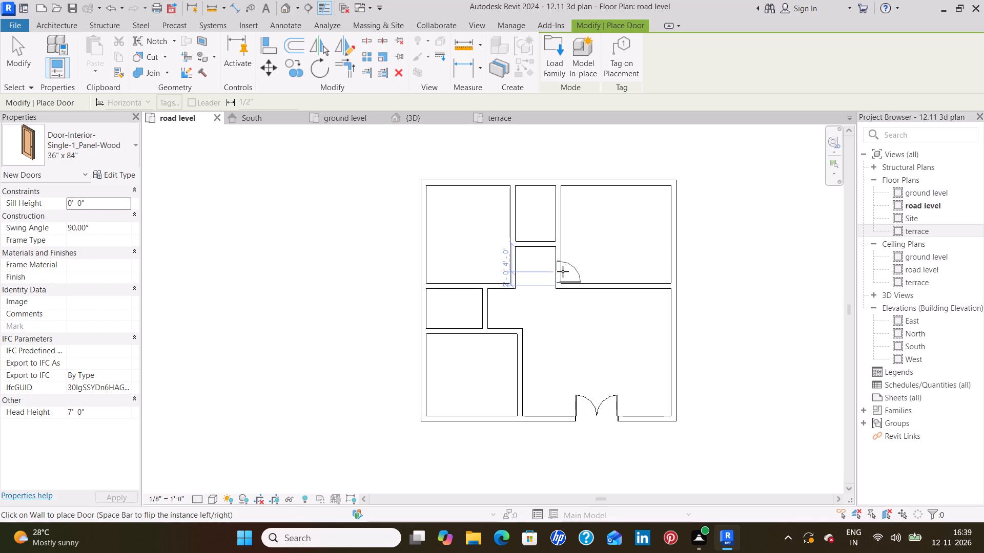
{"action": "scroll", "coordinate": [563, 271], "scroll_direction": "up", "scroll_amount": 12}
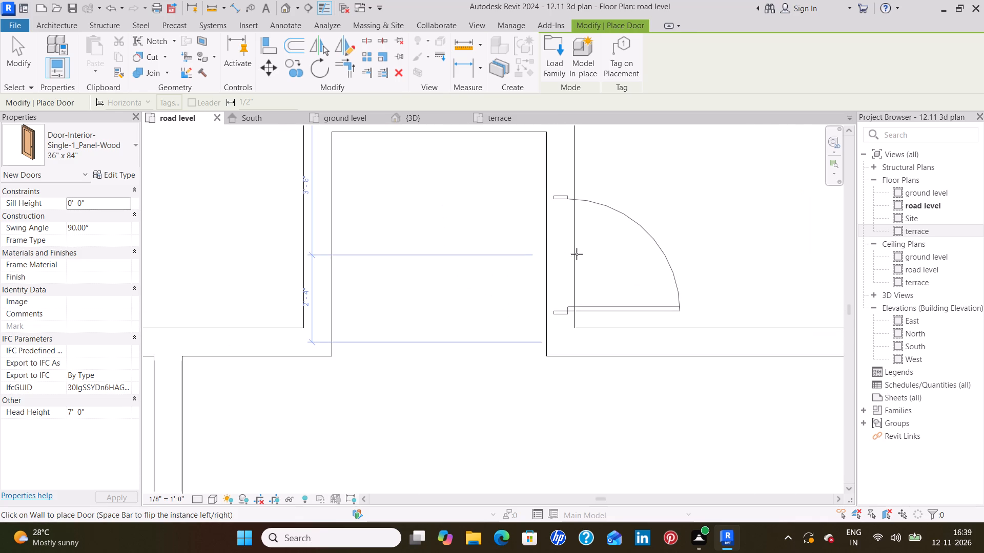
{"action": "left_click", "coordinate": [578, 256]}
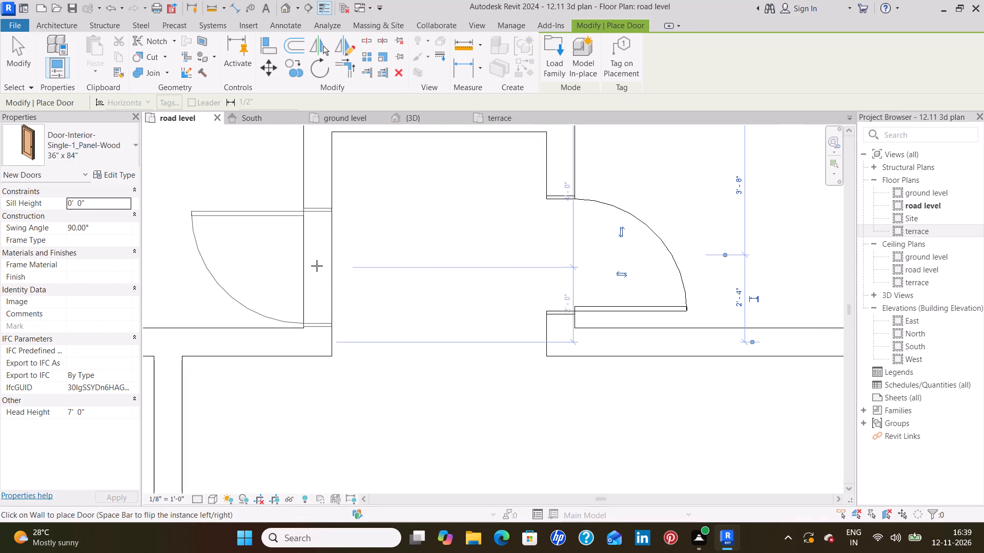
{"action": "key", "text": "space"}
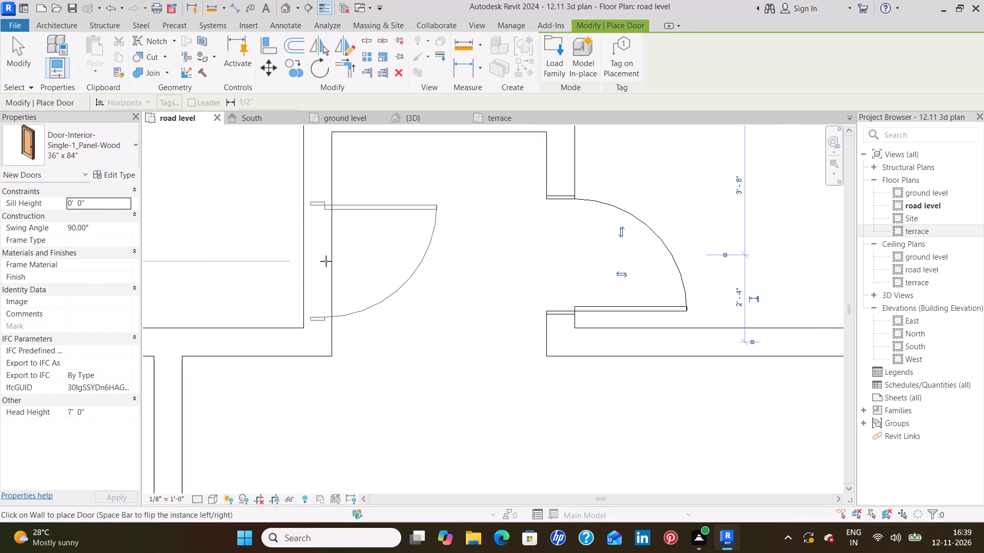
{"action": "left_click", "coordinate": [300, 252]}
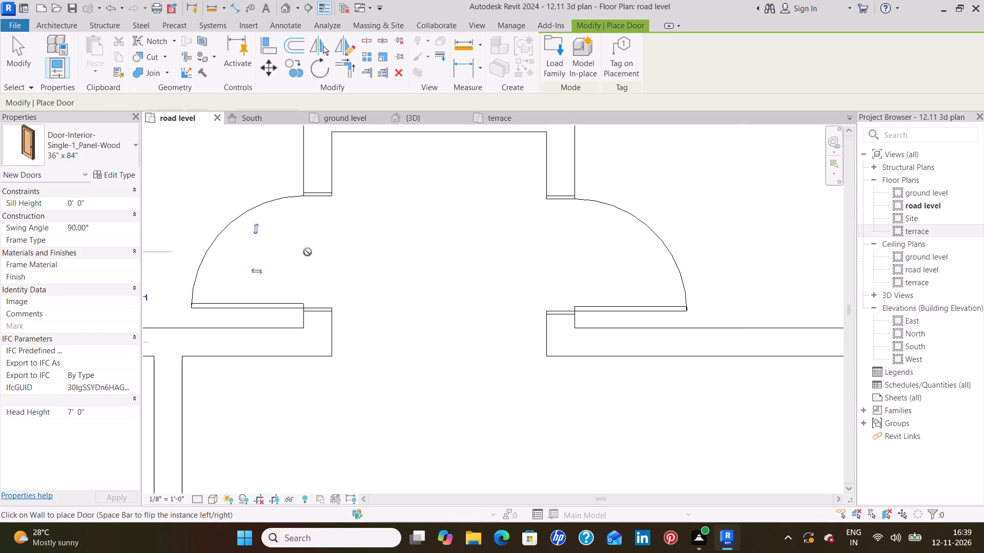
{"action": "key", "text": "Escape"}
{"action": "key", "text": "Escape"}
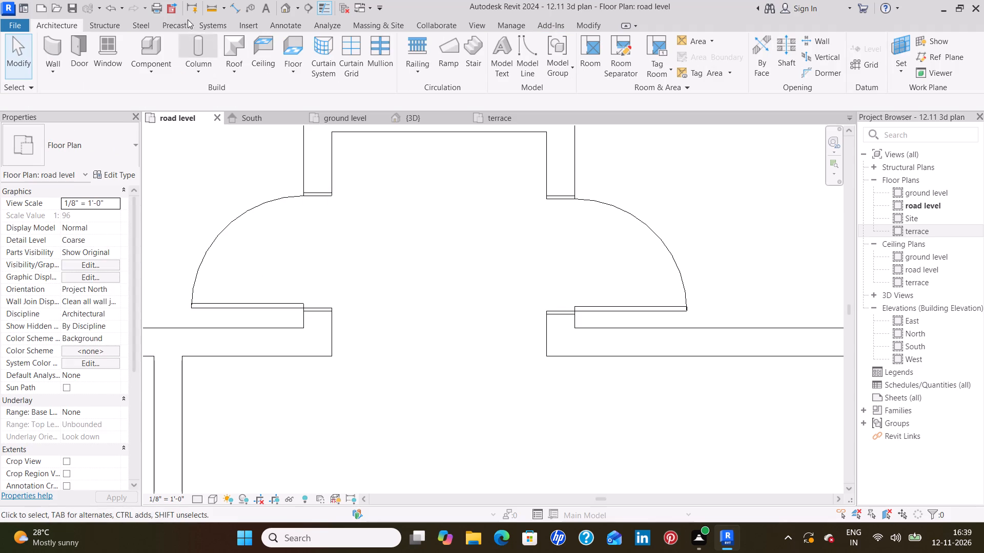
Add linear dimensions from the lower jamb of each passage door to the inner face of the room wall below it.
{"action": "left_click", "coordinate": [231, 7]}
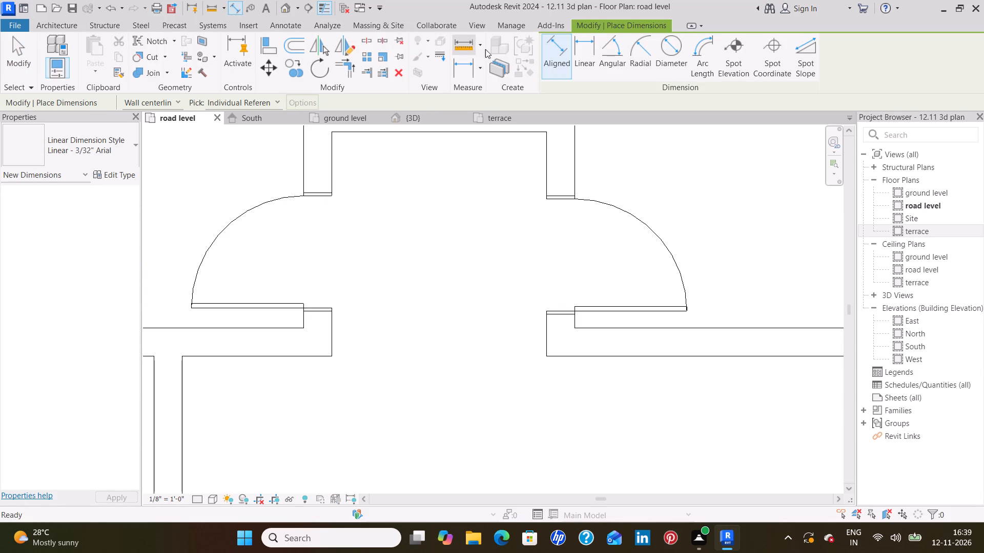
{"action": "left_click_drag", "start_coordinate": [578, 65], "coordinate": [579, 69]}
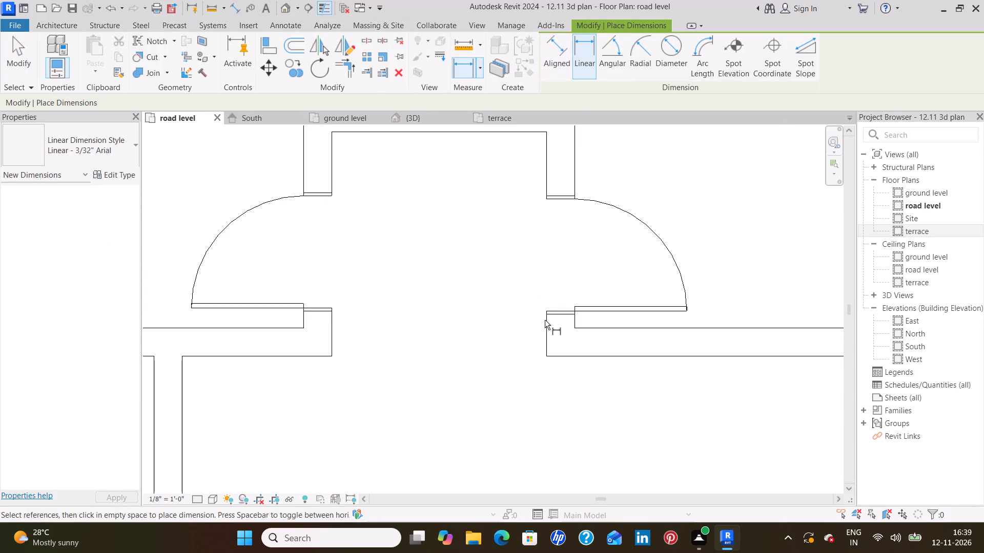
{"action": "scroll", "coordinate": [546, 318], "scroll_direction": "up", "scroll_amount": 6}
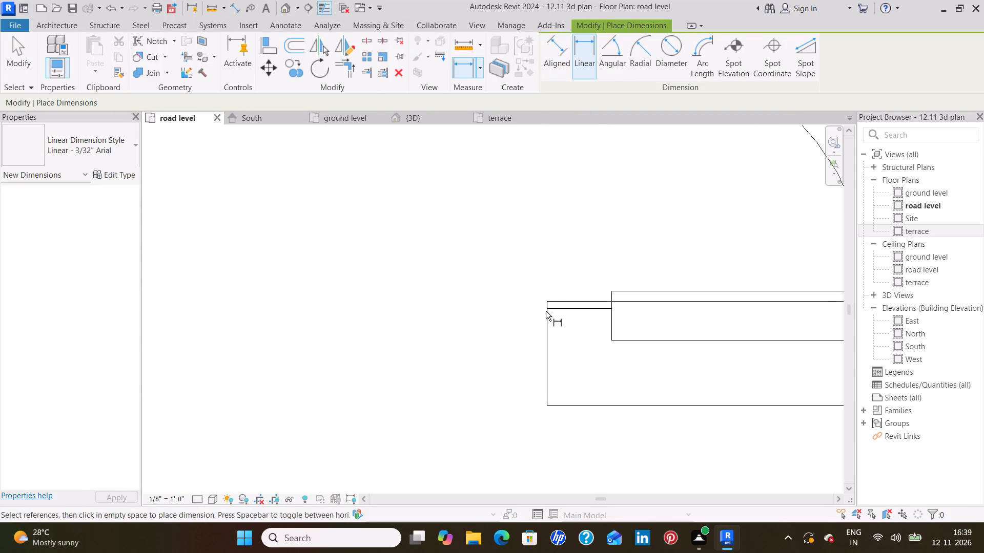
{"action": "left_click", "coordinate": [612, 308]}
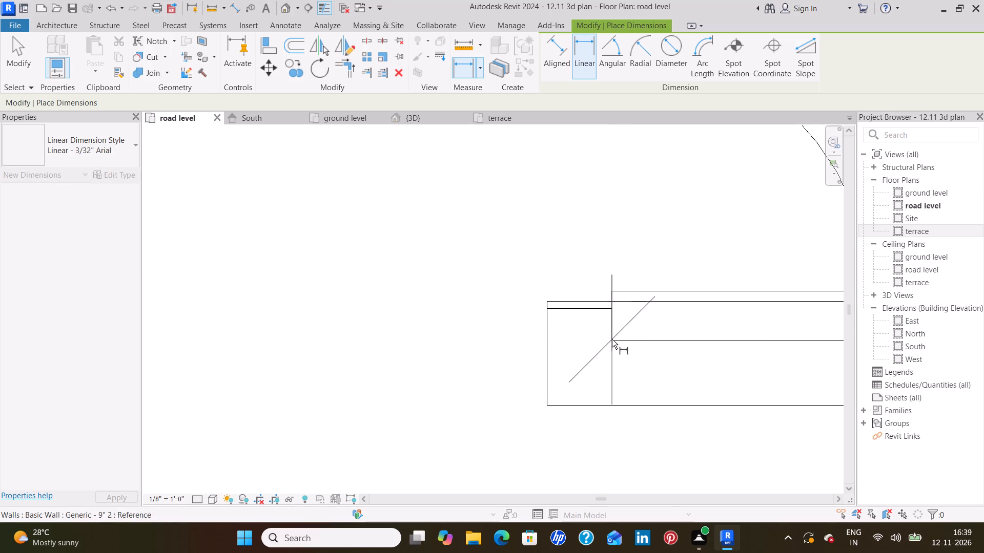
{"action": "left_click", "coordinate": [612, 339]}
{"action": "left_click", "coordinate": [543, 347]}
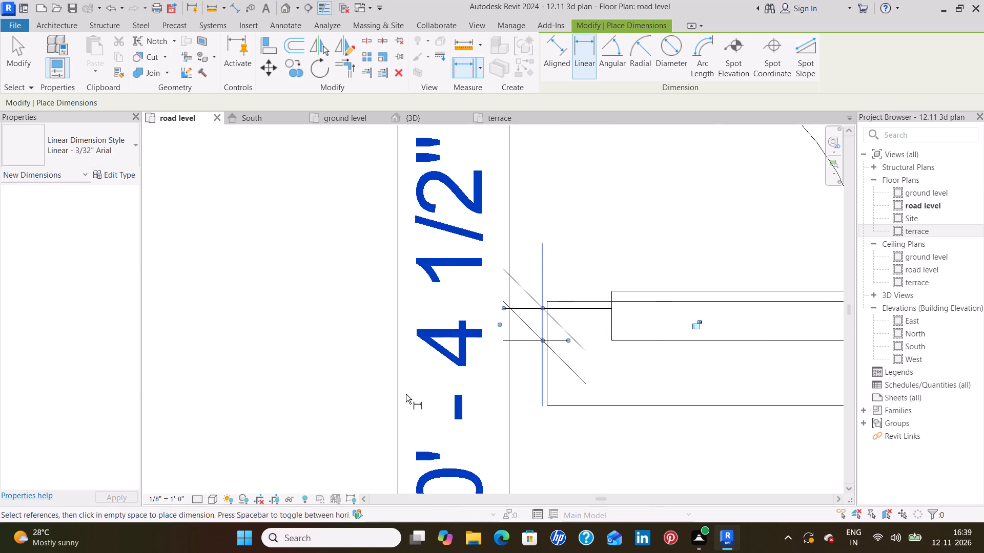
{"action": "scroll", "coordinate": [406, 394], "scroll_direction": "down", "scroll_amount": 5}
{"action": "middle_click_drag", "start_coordinate": [223, 364], "coordinate": [334, 341]}
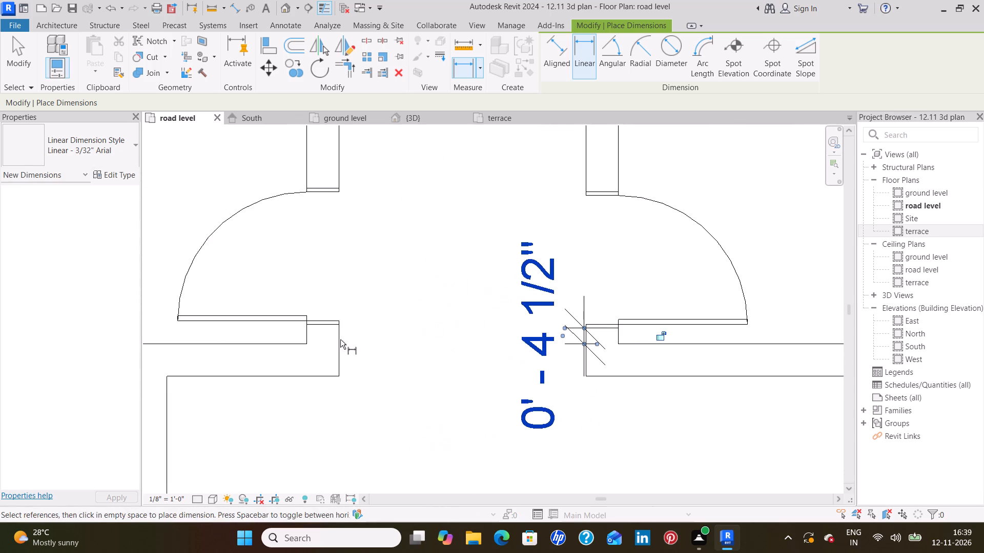
{"action": "scroll", "coordinate": [312, 347], "scroll_direction": "up", "scroll_amount": 7}
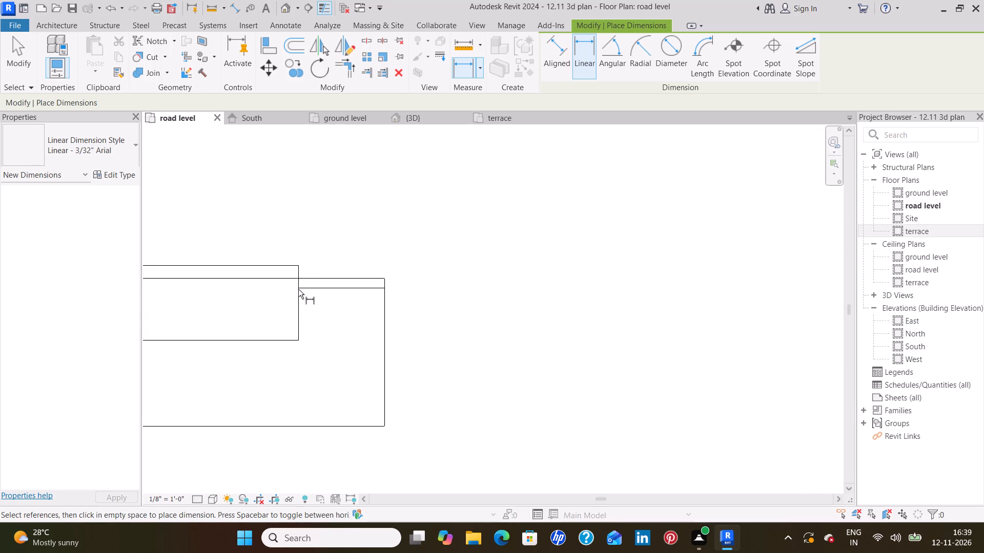
{"action": "left_click", "coordinate": [298, 287]}
{"action": "left_click", "coordinate": [299, 340]}
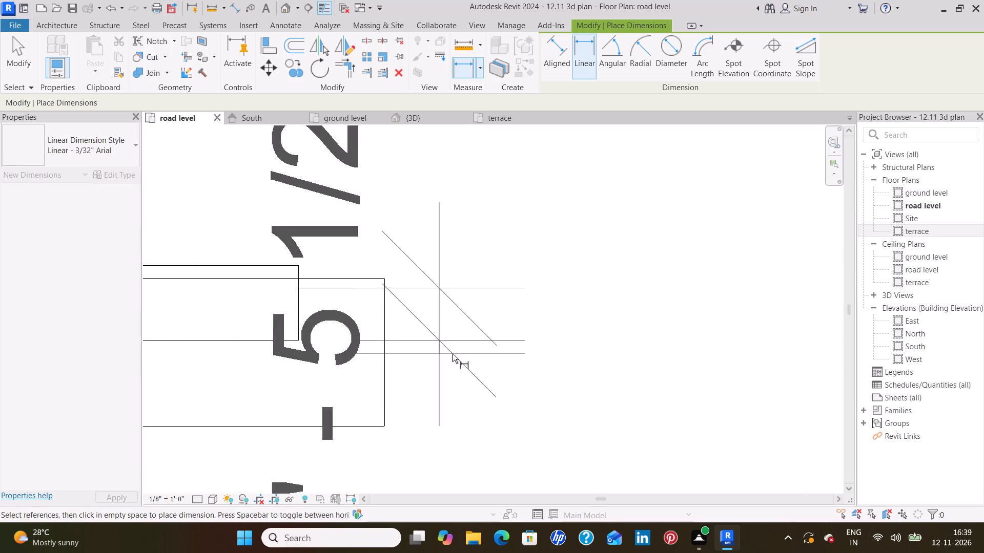
{"action": "left_click", "coordinate": [551, 357]}
{"action": "key", "text": "Escape"}
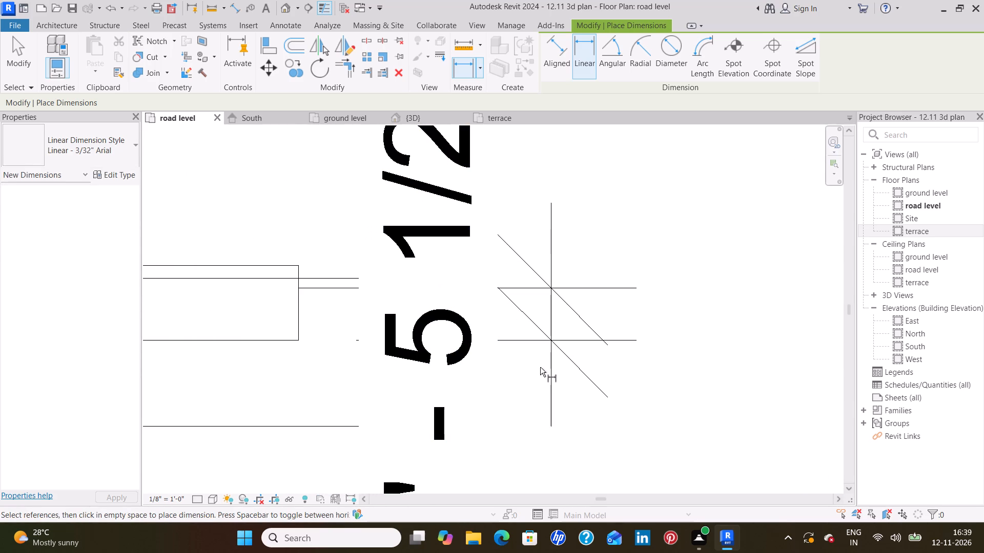
{"action": "key", "text": "Escape"}
Nudge both passage doors upward until each is offset 0'-6" from the room wall below it.
{"action": "scroll", "coordinate": [534, 372], "scroll_direction": "down", "scroll_amount": 5}
{"action": "left_click", "coordinate": [326, 323]}
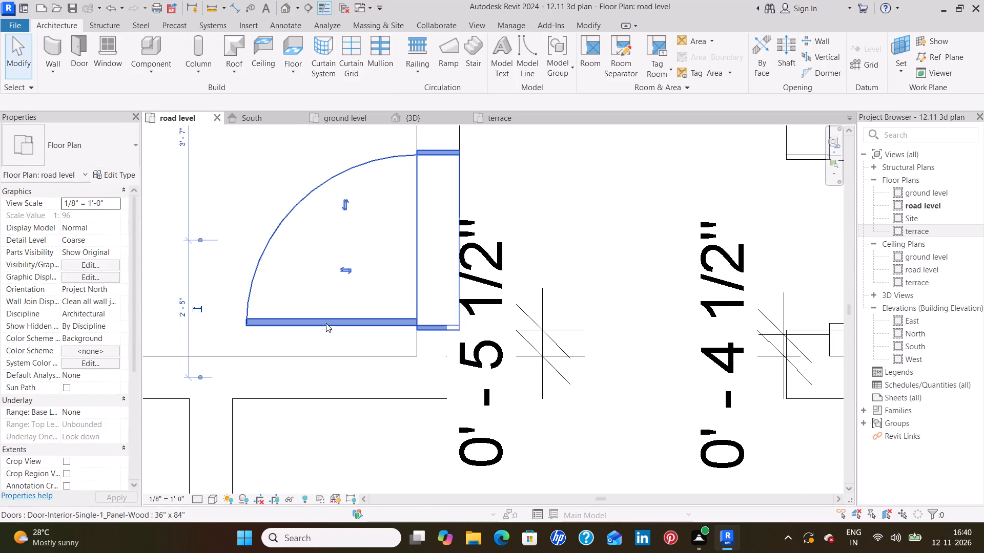
{"action": "key", "text": "Up"}
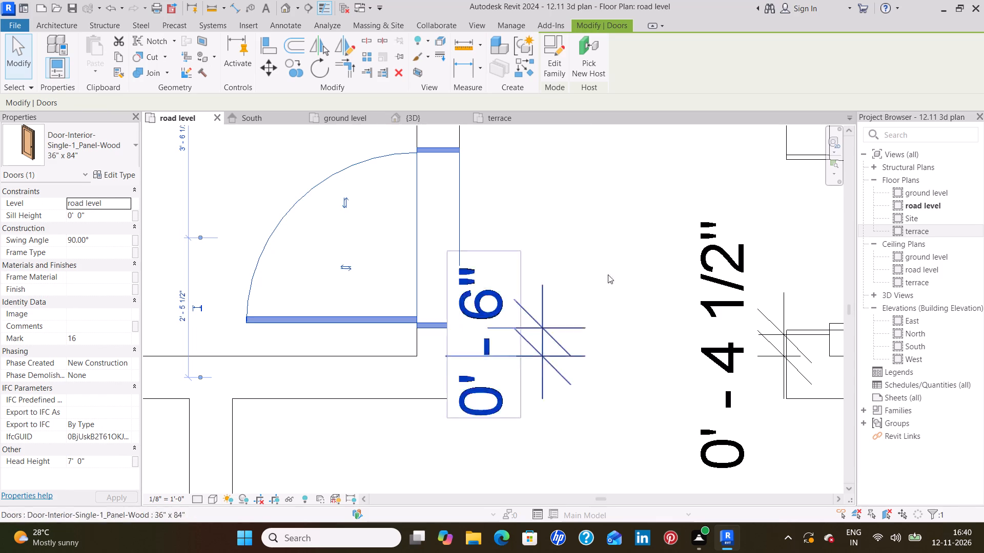
{"action": "left_click", "coordinate": [625, 269]}
{"action": "middle_click_drag", "start_coordinate": [610, 348], "coordinate": [544, 353]}
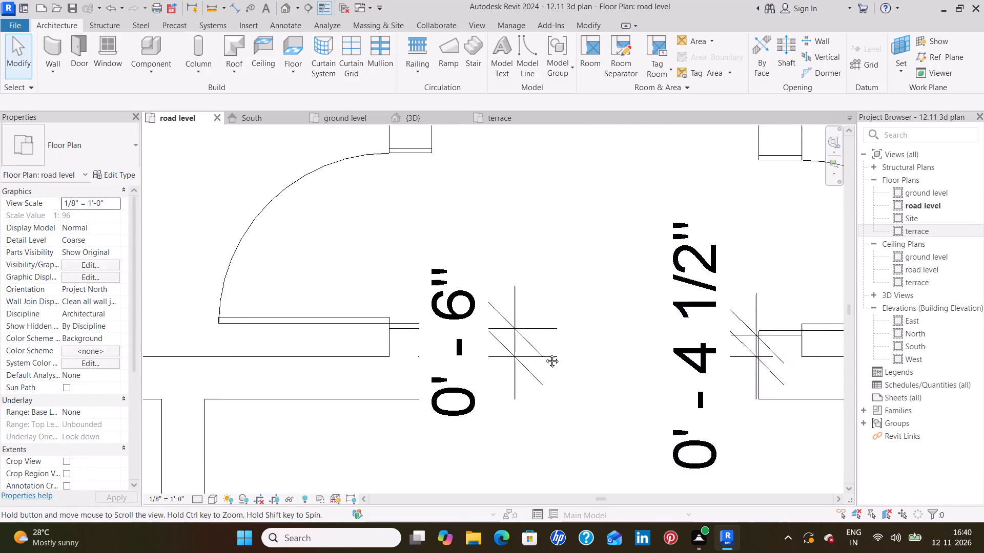
{"action": "middle_click_drag", "start_coordinate": [544, 353], "coordinate": [481, 357]}
{"action": "left_click", "coordinate": [753, 341]}
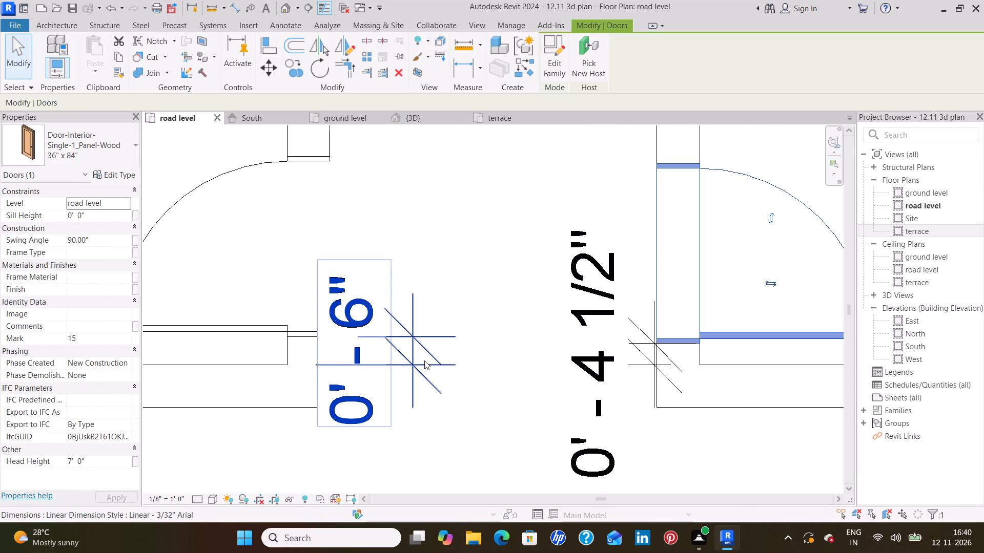
{"action": "key", "text": "Up"}
{"action": "key", "text": "Up"}
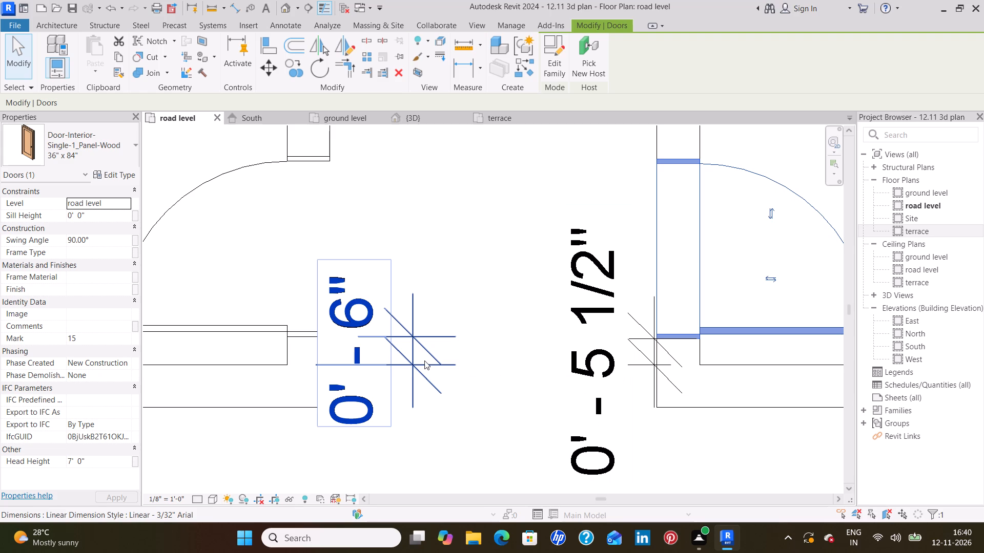
{"action": "key", "text": "Up"}
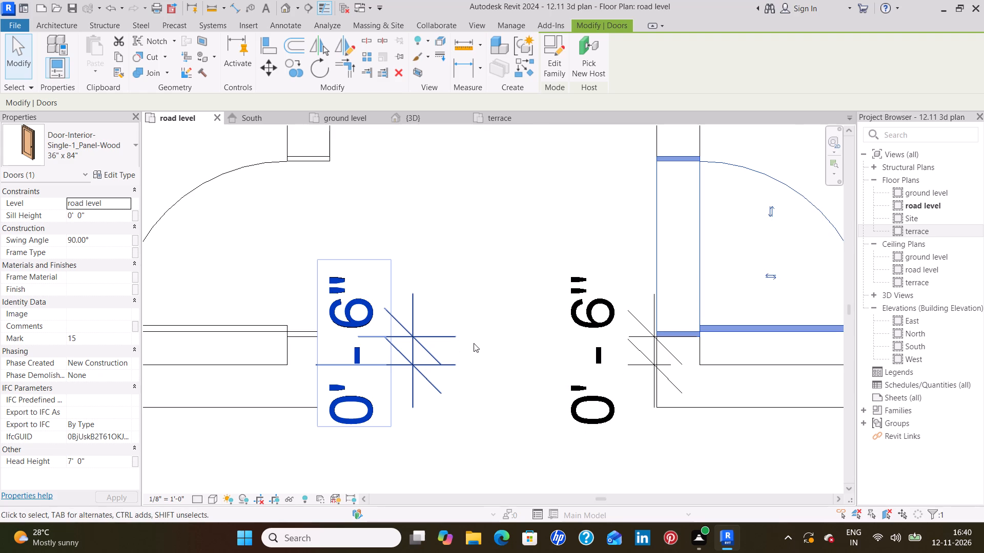
{"action": "left_click", "coordinate": [512, 337]}
{"action": "scroll", "coordinate": [491, 343], "scroll_direction": "down", "scroll_amount": 5}
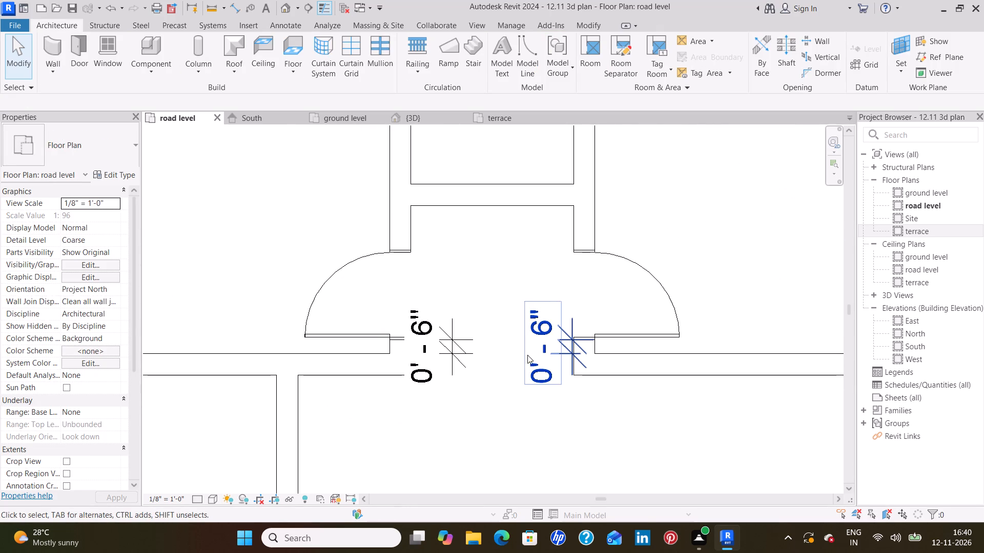
{"action": "left_click", "coordinate": [528, 358]}
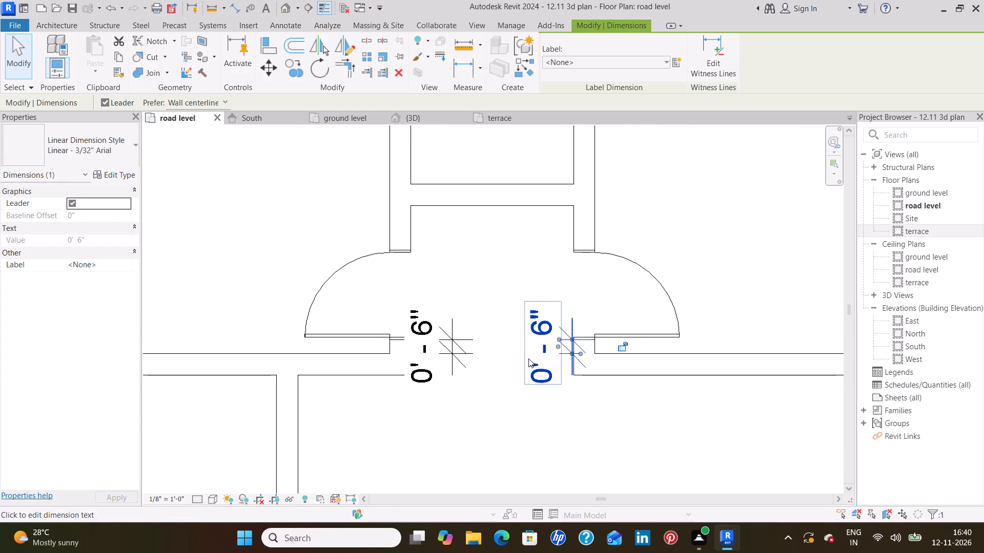
{"action": "left_click", "coordinate": [500, 284]}
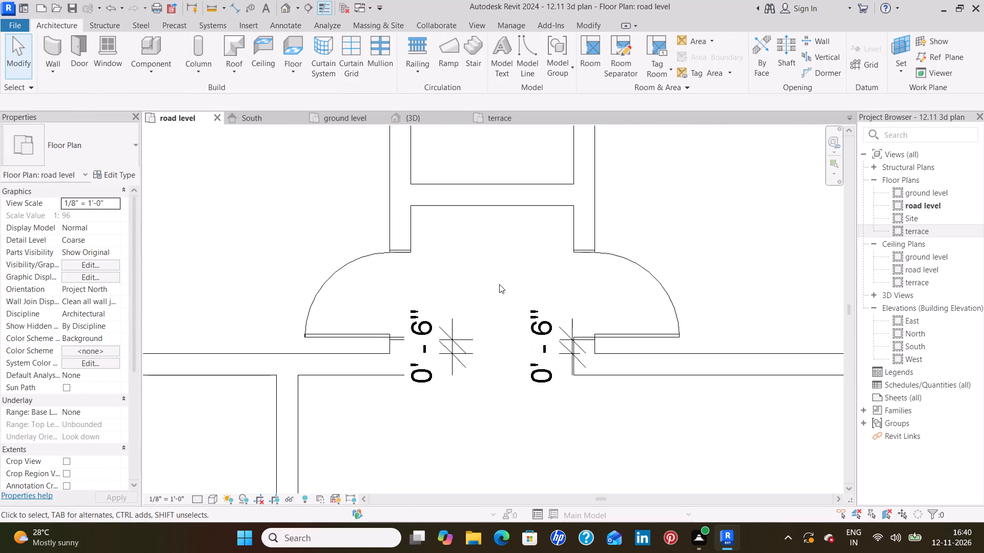
Place a Single-Flush 32" x 84" door in the wall closing the passage, near its left end, swinging into the small top-middle room.
{"action": "middle_click_drag", "start_coordinate": [485, 281], "coordinate": [512, 358]}
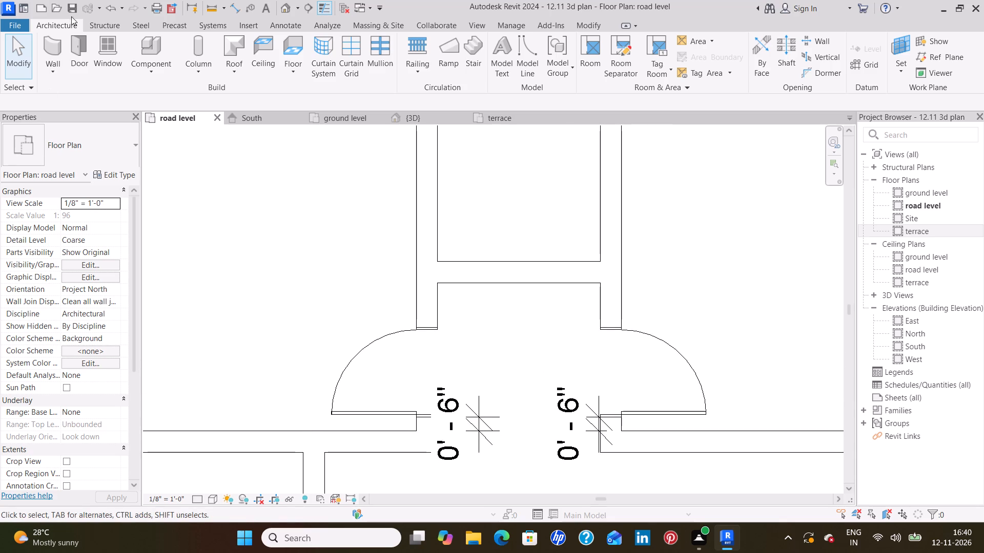
{"action": "left_click", "coordinate": [76, 36]}
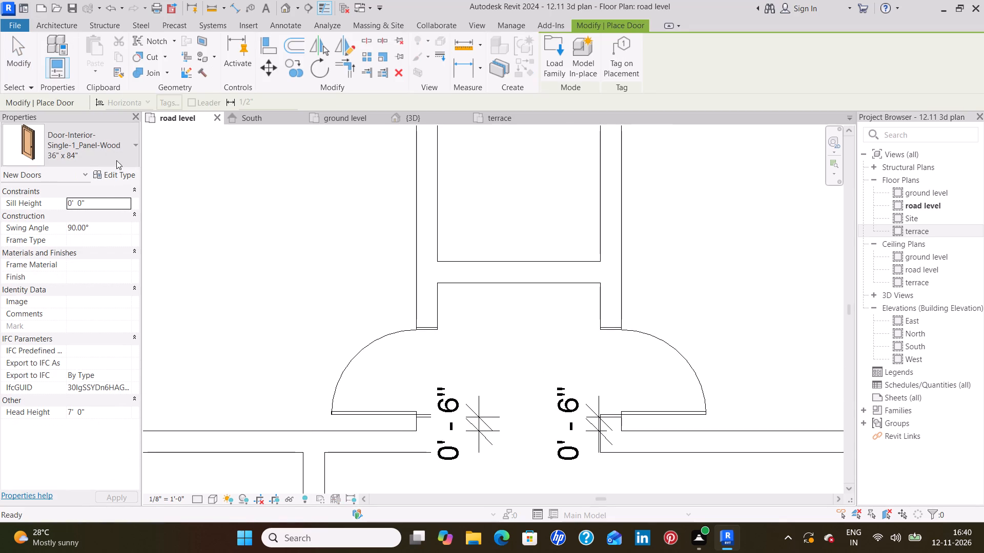
{"action": "left_click", "coordinate": [116, 160]}
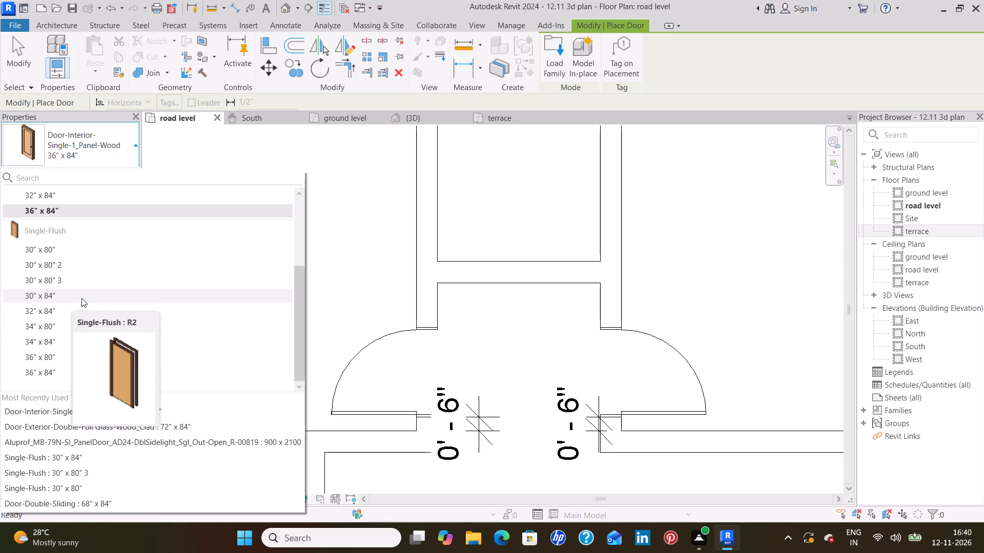
{"action": "left_click", "coordinate": [52, 312]}
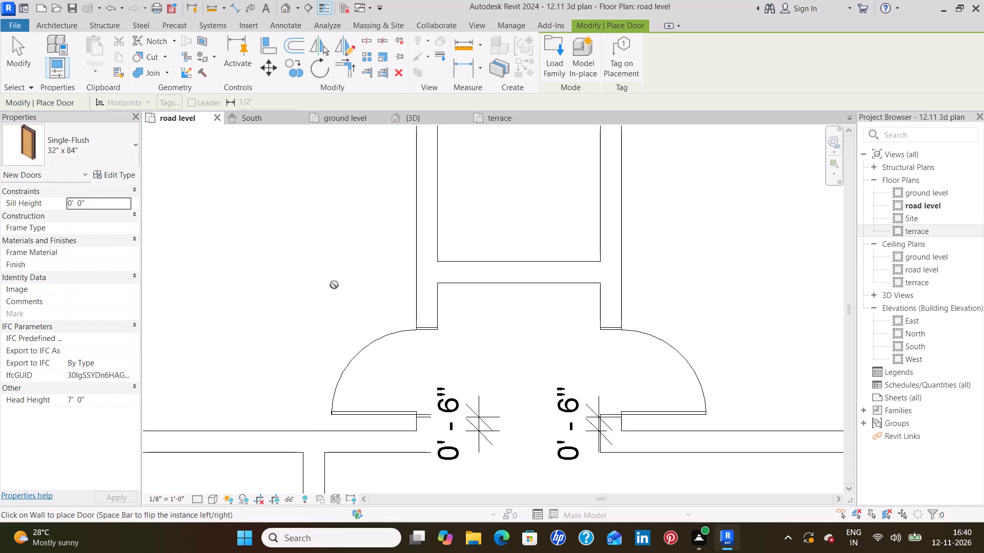
{"action": "key", "text": "space"}
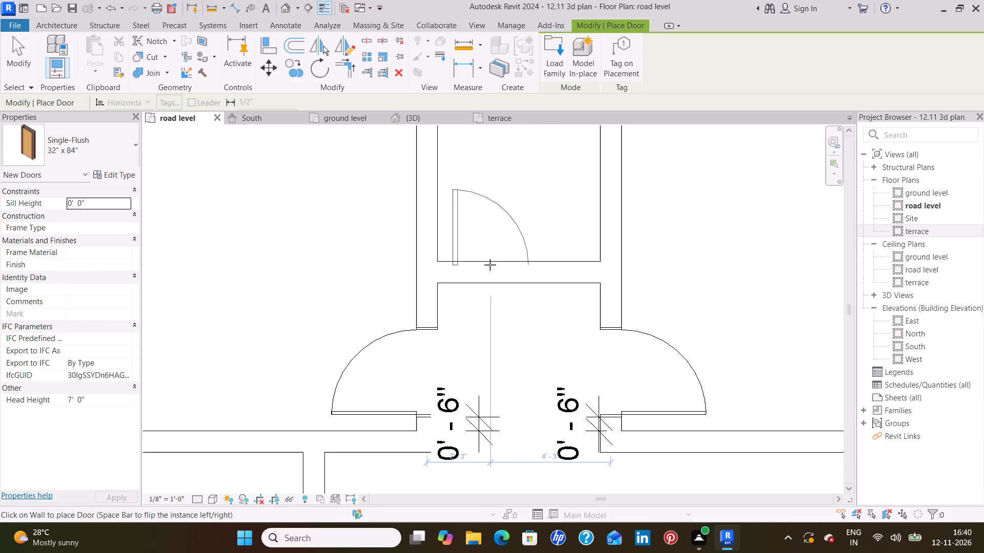
{"action": "left_click", "coordinate": [490, 265]}
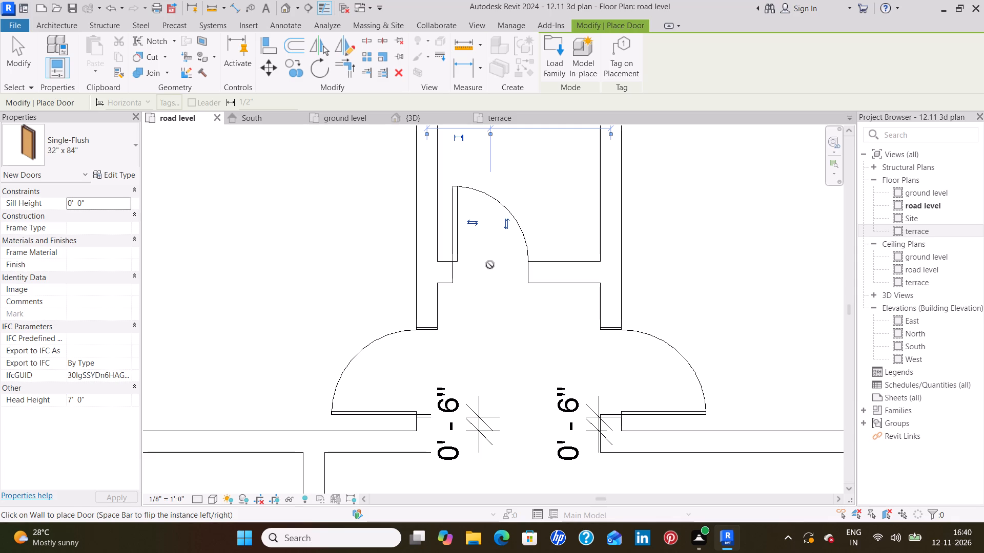
{"action": "key", "text": "Escape"}
{"action": "key", "text": "Escape"}
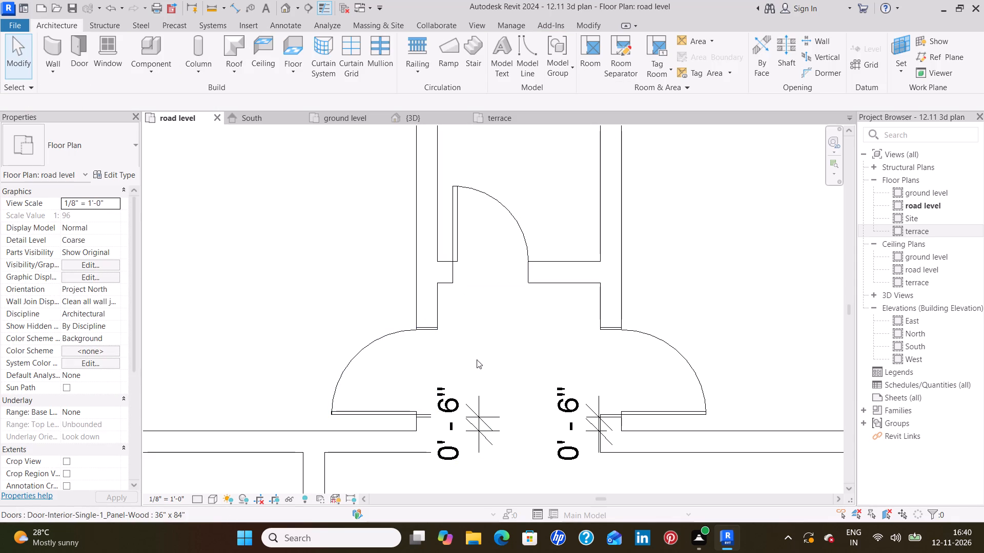
Add a linear dimension from the passage's left wall face to the near jamb of the 32" x 84" door closing the passage.
{"action": "left_click", "coordinate": [450, 393]}
{"action": "type", "text": "cs"}
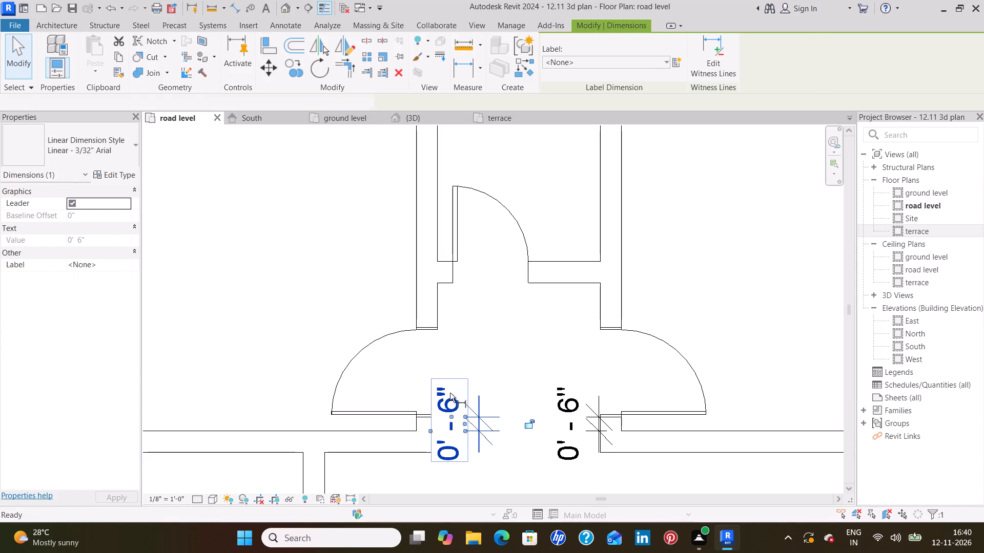
{"action": "scroll", "coordinate": [465, 314], "scroll_direction": "up", "scroll_amount": 8}
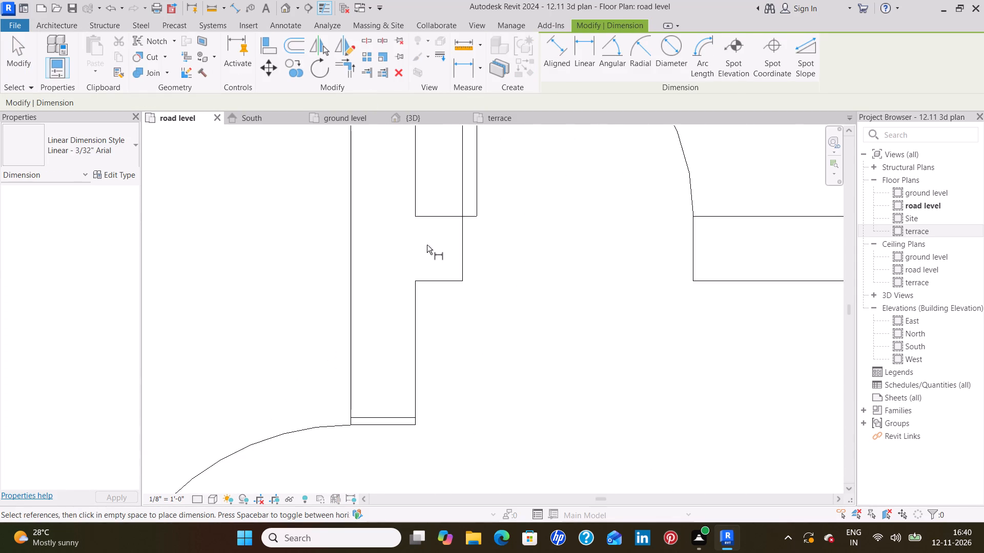
{"action": "scroll", "coordinate": [424, 237], "scroll_direction": "up", "scroll_amount": 4}
{"action": "left_click", "coordinate": [408, 201]}
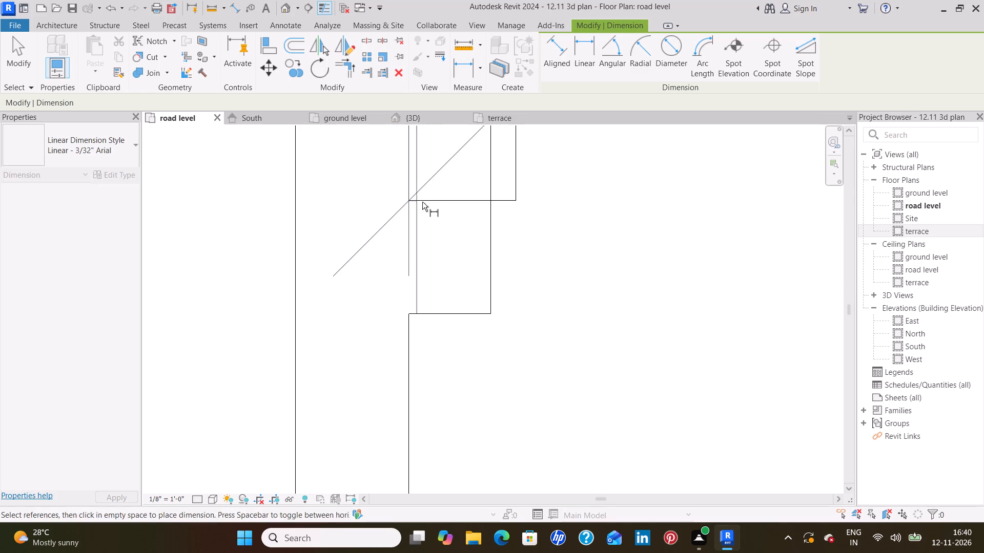
{"action": "left_click", "coordinate": [491, 200]}
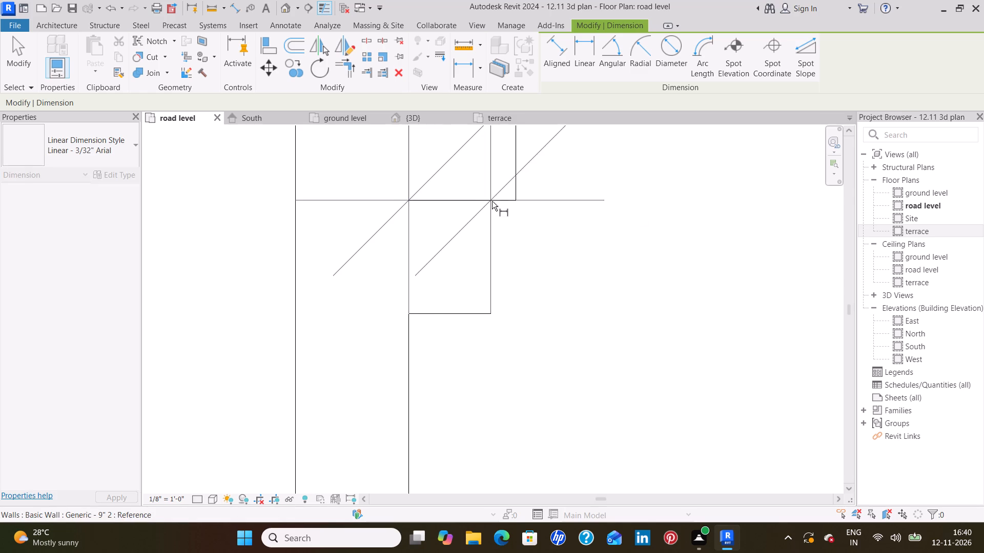
{"action": "left_click", "coordinate": [511, 405]}
{"action": "scroll", "coordinate": [549, 284], "scroll_direction": "down", "scroll_amount": 5}
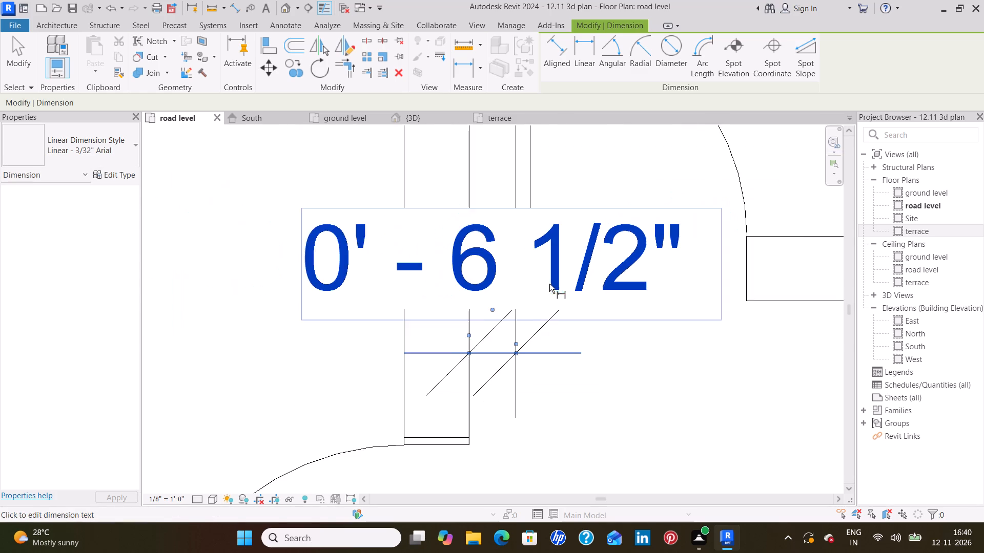
{"action": "scroll", "coordinate": [562, 193], "scroll_direction": "down", "scroll_amount": 3}
{"action": "middle_click_drag", "start_coordinate": [567, 202], "coordinate": [575, 308]}
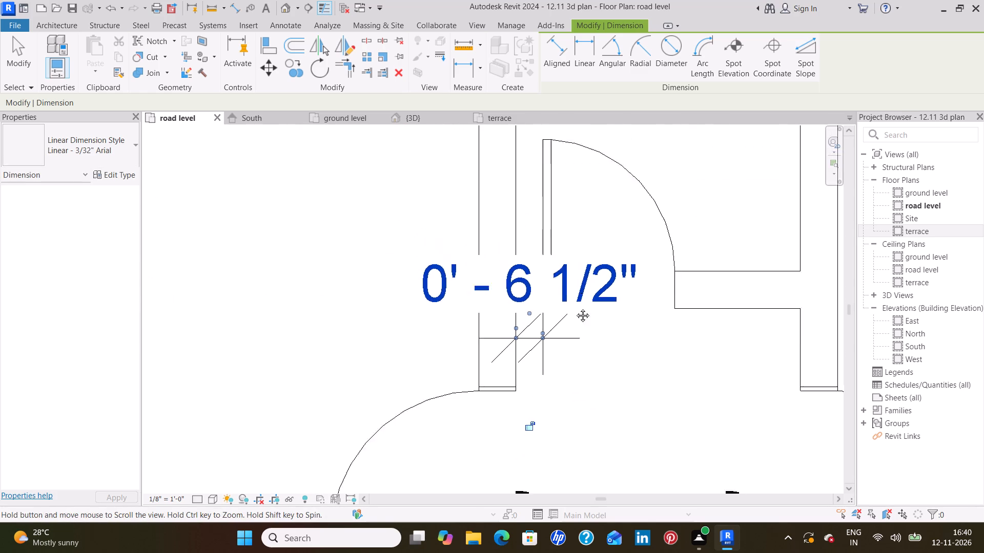
{"action": "middle_click_drag", "start_coordinate": [575, 308], "coordinate": [572, 343]}
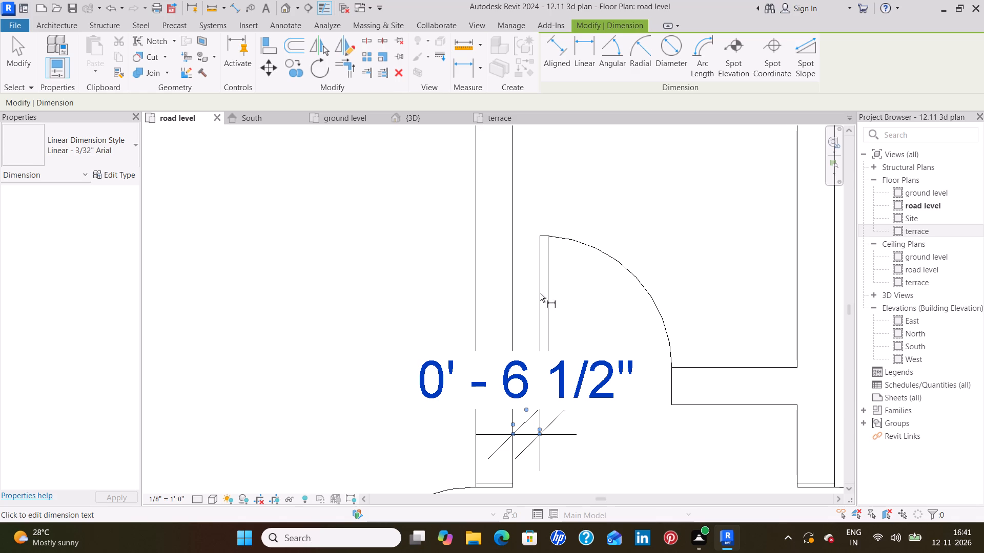
{"action": "key", "text": "Escape"}
{"action": "key", "text": "Escape"}
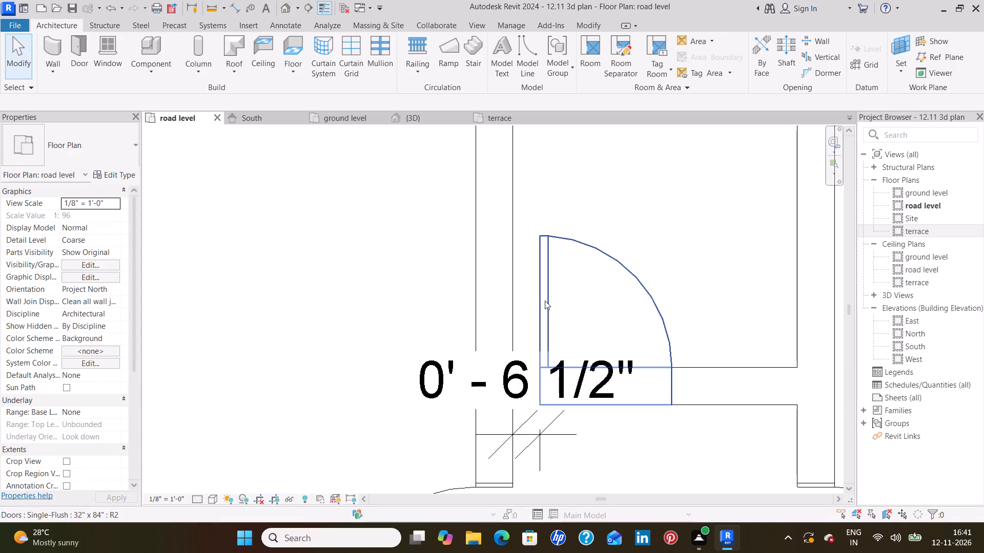
Nudge the Single-Flush door in the passage's end wall leftward until it is offset 0'-6" from the passage's left wall.
{"action": "left_click", "coordinate": [545, 301]}
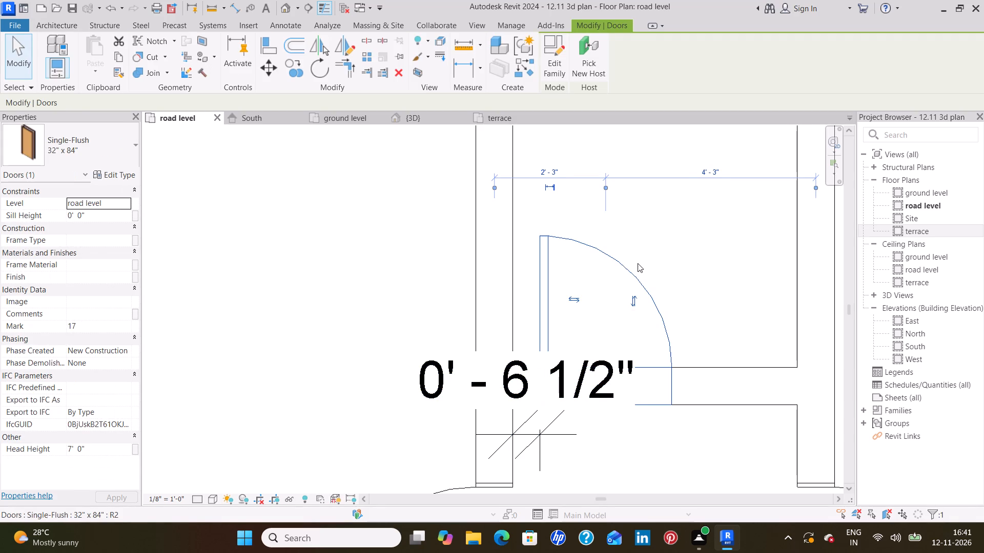
{"action": "key", "text": "Left"}
{"action": "key", "text": "Right"}
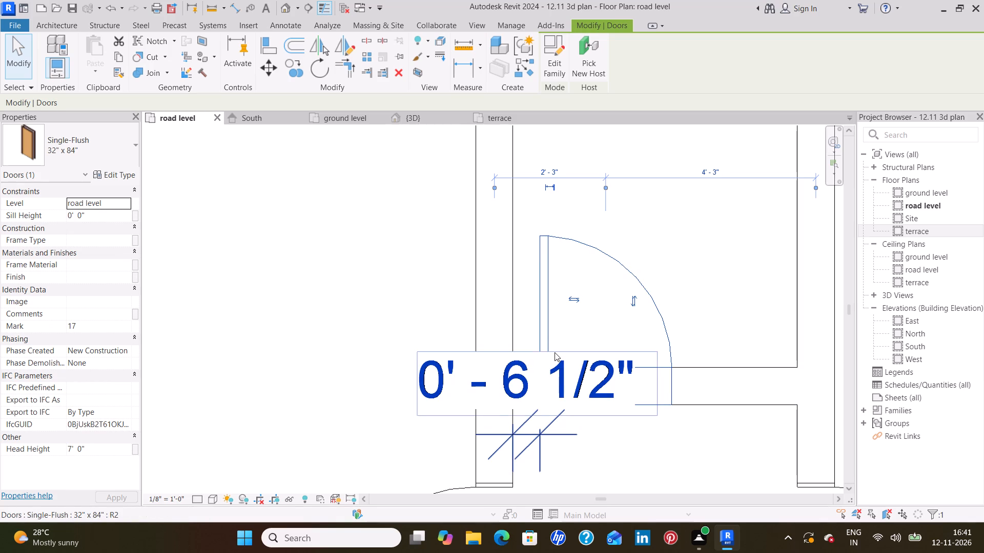
{"action": "scroll", "coordinate": [555, 352], "scroll_direction": "up", "scroll_amount": 5}
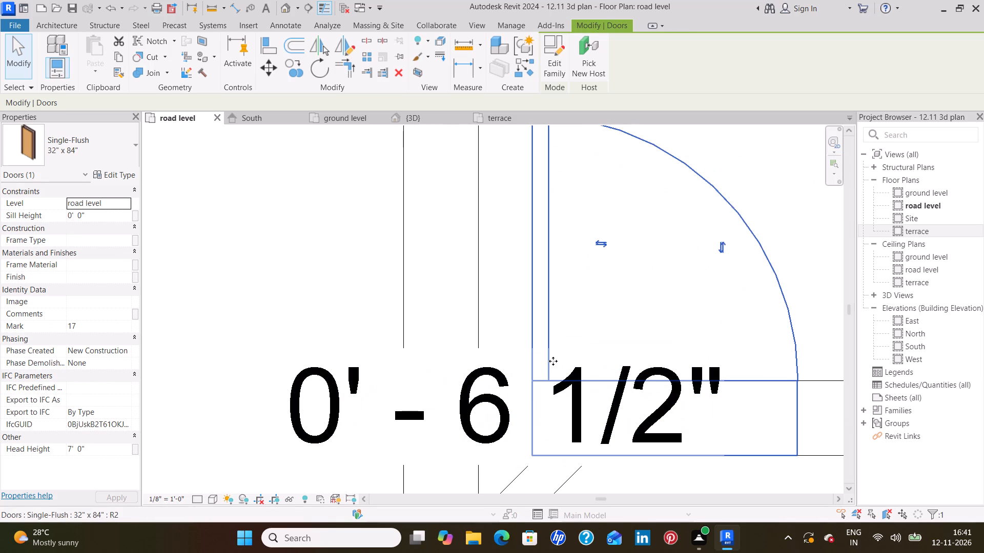
{"action": "key", "text": "Right"}
{"action": "key", "text": "Left"}
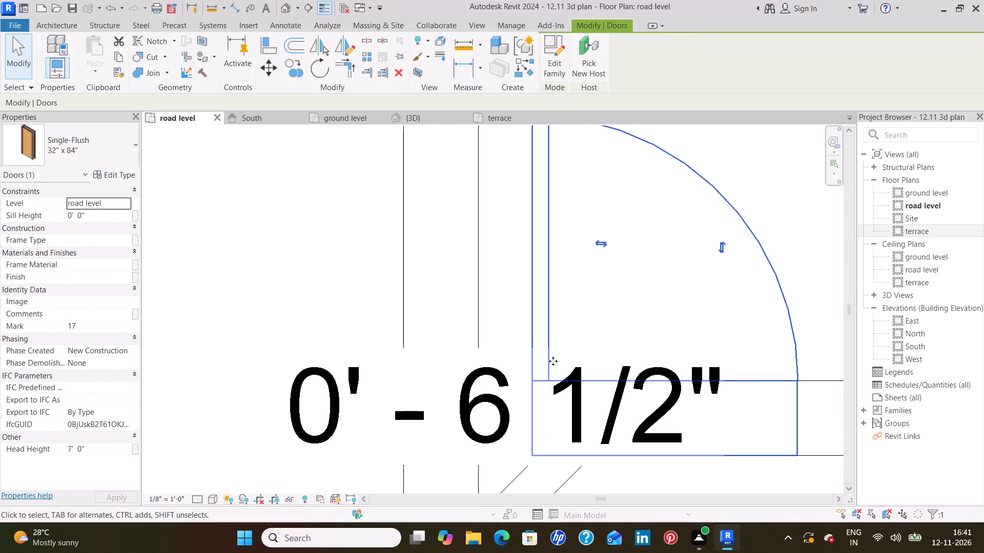
{"action": "key", "text": "Left"}
{"action": "key", "text": "Left"}
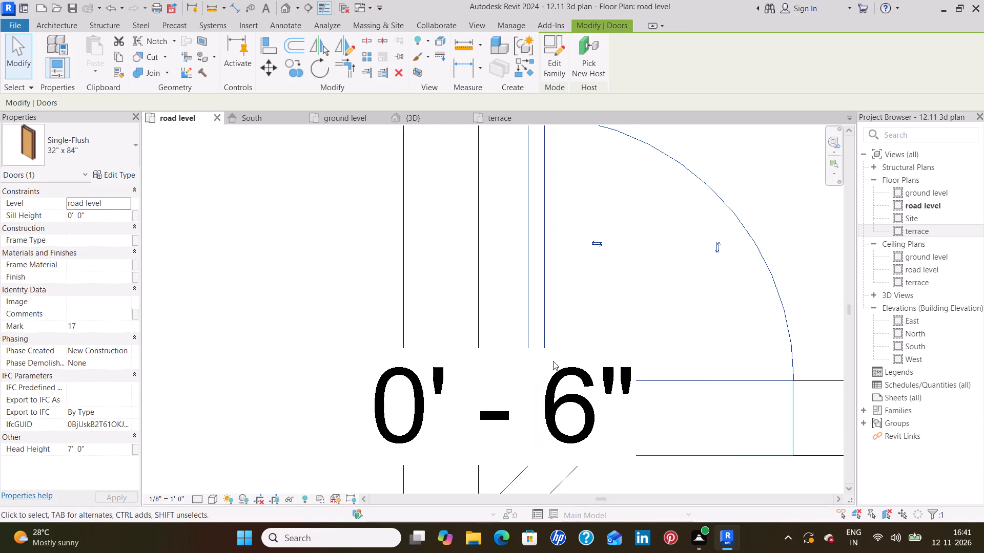
{"action": "left_click", "coordinate": [628, 303]}
Place a Single-Flush 32" x 84" door near the lower end of the small middle-left room's right wall, hinged at its lower jamb and swinging inward.
{"action": "scroll", "coordinate": [629, 302], "scroll_direction": "down", "scroll_amount": 10}
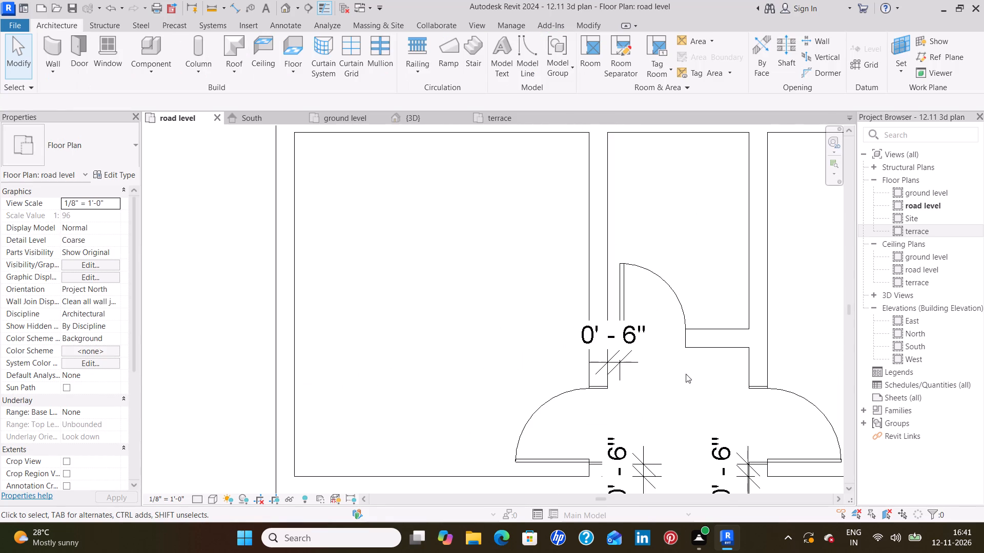
{"action": "middle_click_drag", "start_coordinate": [686, 382], "coordinate": [618, 267]}
{"action": "scroll", "coordinate": [615, 267], "scroll_direction": "down", "scroll_amount": 3}
{"action": "middle_click_drag", "start_coordinate": [596, 297], "coordinate": [579, 183]}
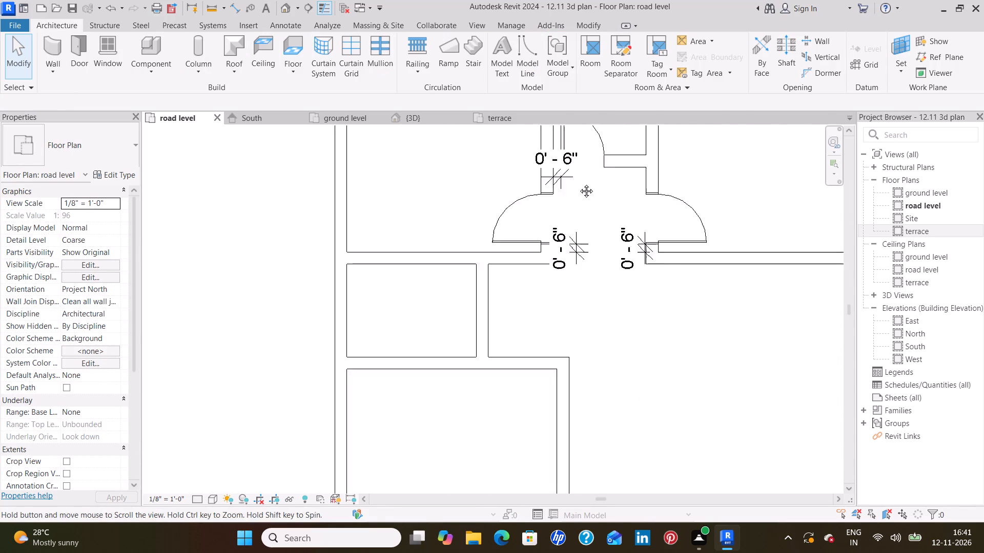
{"action": "middle_click_drag", "start_coordinate": [579, 183], "coordinate": [577, 173]}
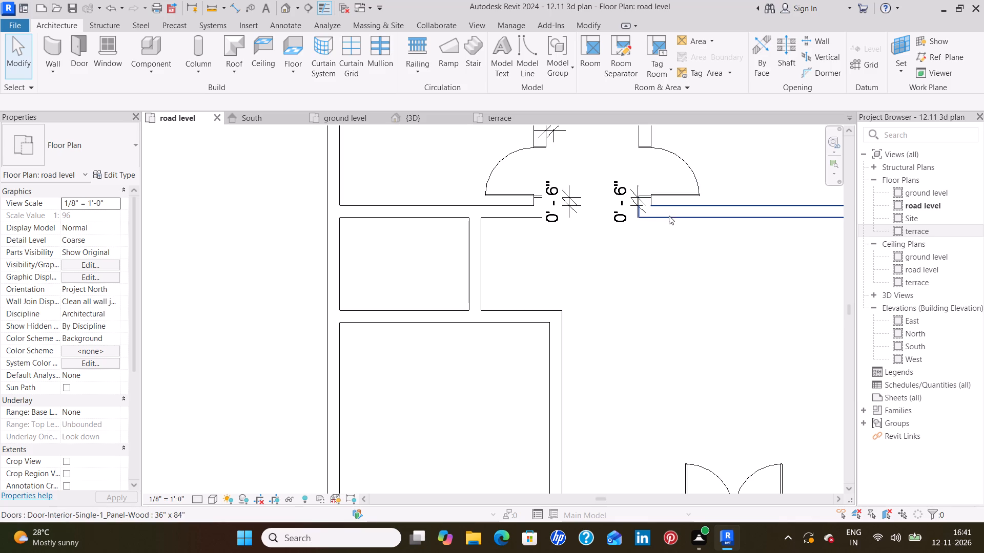
{"action": "scroll", "coordinate": [619, 200], "scroll_direction": "down", "scroll_amount": 12}
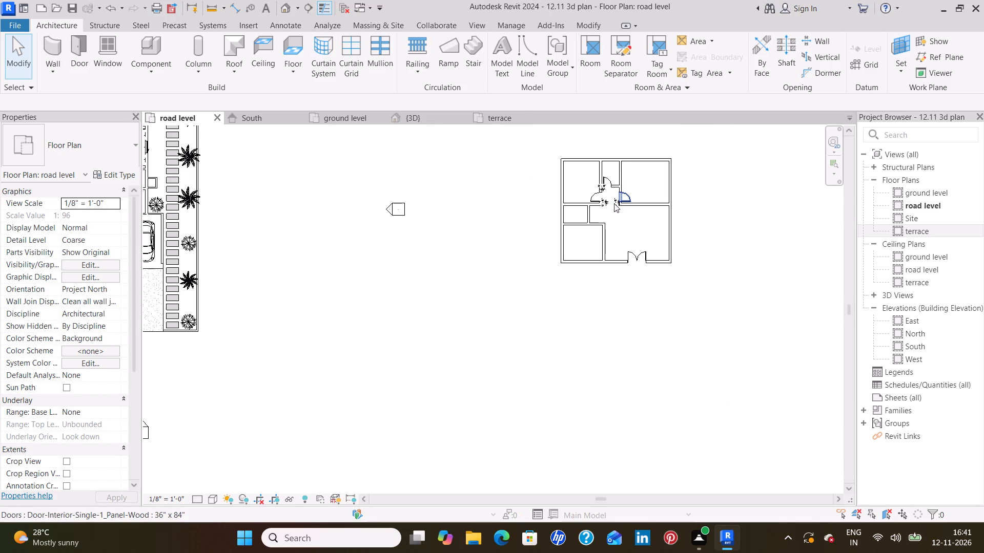
{"action": "scroll", "coordinate": [646, 194], "scroll_direction": "up", "scroll_amount": 8}
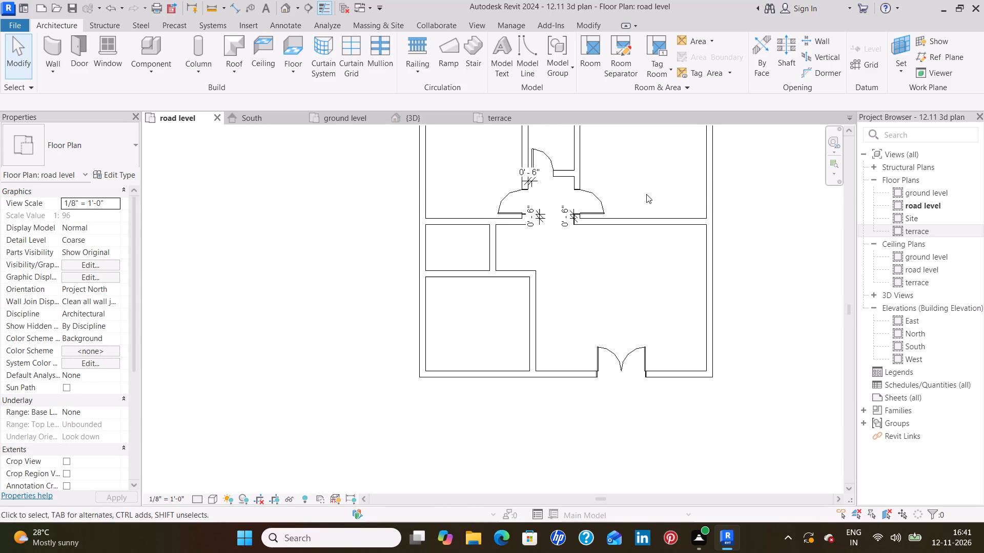
{"action": "scroll", "coordinate": [644, 214], "scroll_direction": "up", "scroll_amount": 5}
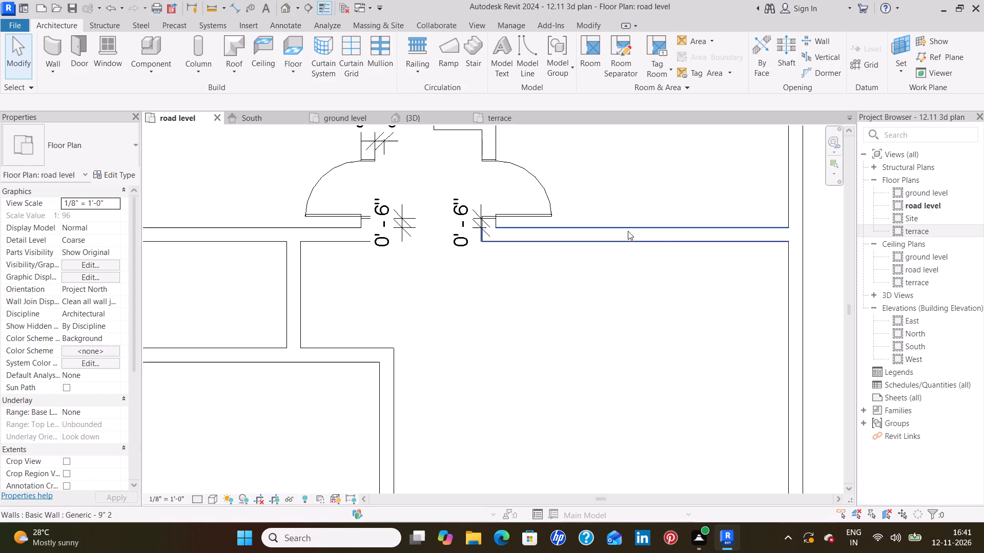
{"action": "middle_click_drag", "start_coordinate": [558, 346], "coordinate": [569, 293]}
{"action": "scroll", "coordinate": [570, 292], "scroll_direction": "down", "scroll_amount": 3}
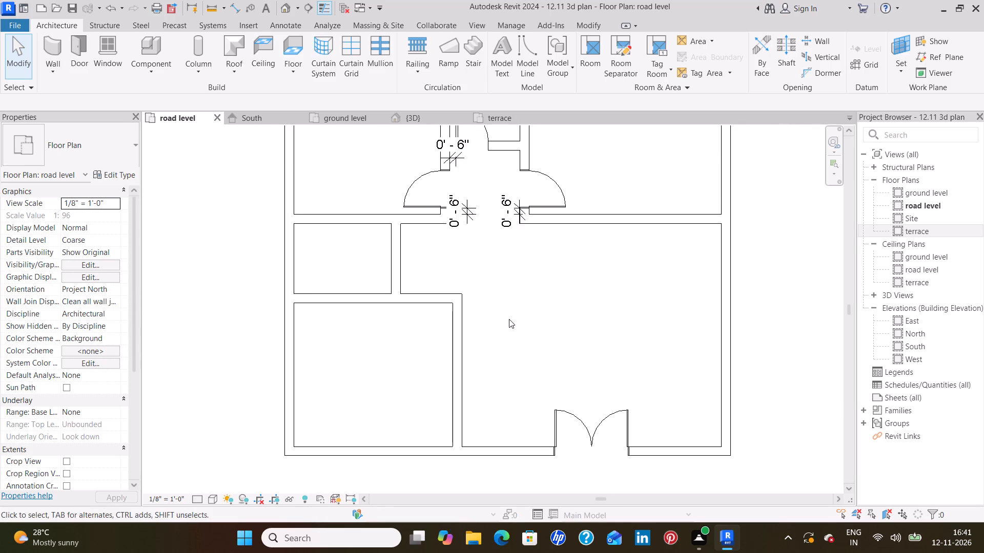
{"action": "middle_click_drag", "start_coordinate": [509, 319], "coordinate": [570, 280]}
{"action": "middle_click_drag", "start_coordinate": [567, 285], "coordinate": [617, 281]}
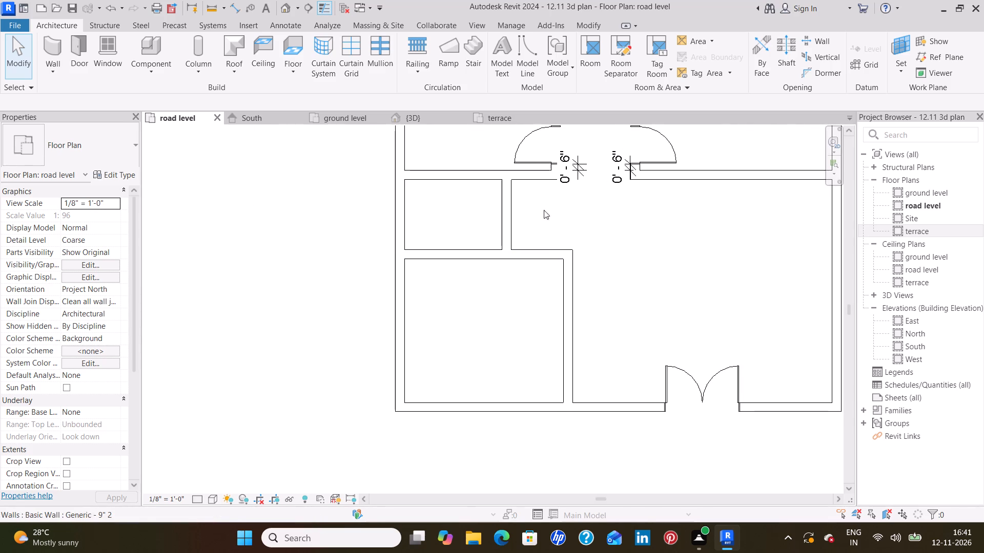
{"action": "middle_click_drag", "start_coordinate": [557, 210], "coordinate": [558, 306]}
{"action": "left_click", "coordinate": [591, 176]}
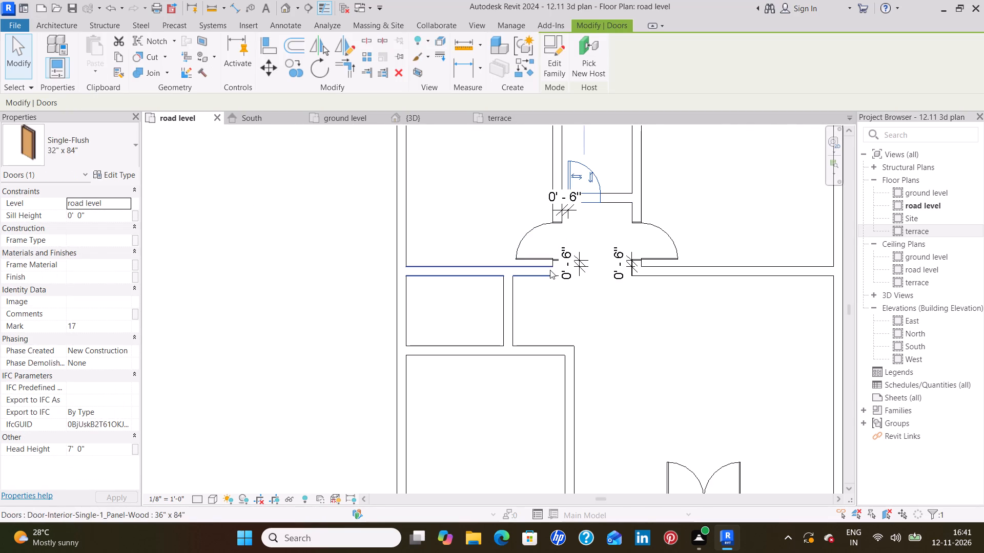
{"action": "type", "text": "cs"}
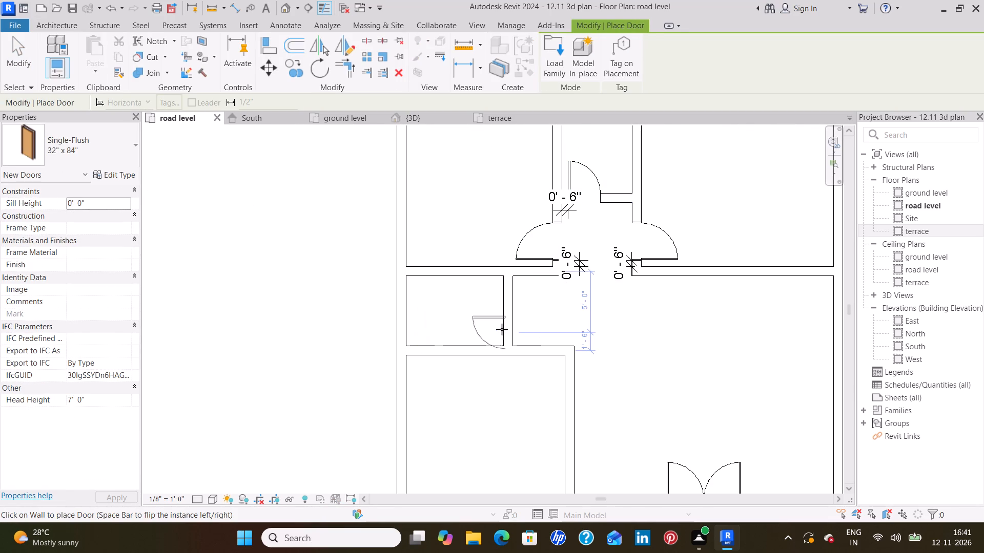
{"action": "scroll", "coordinate": [506, 328], "scroll_direction": "up", "scroll_amount": 8}
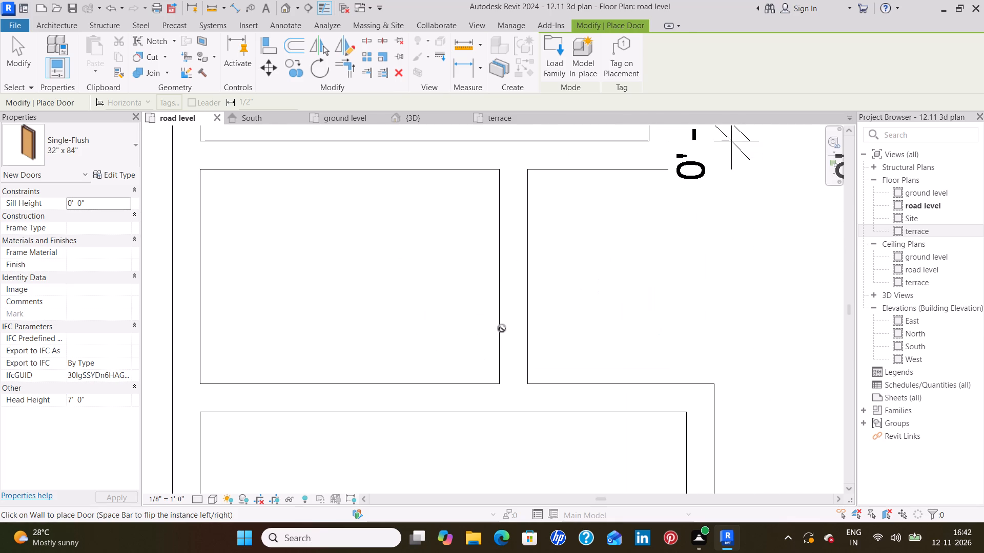
{"action": "key", "text": "space"}
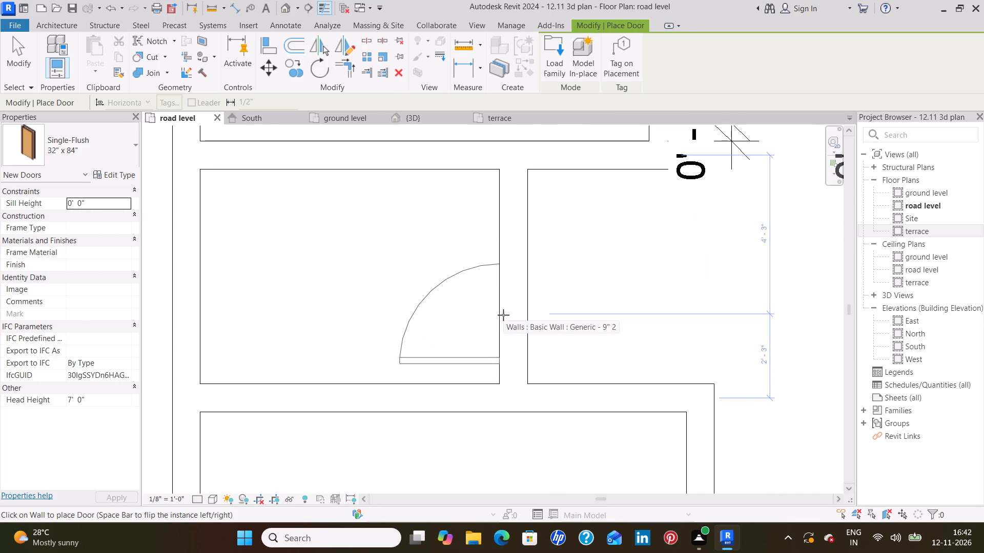
{"action": "left_click", "coordinate": [503, 315]}
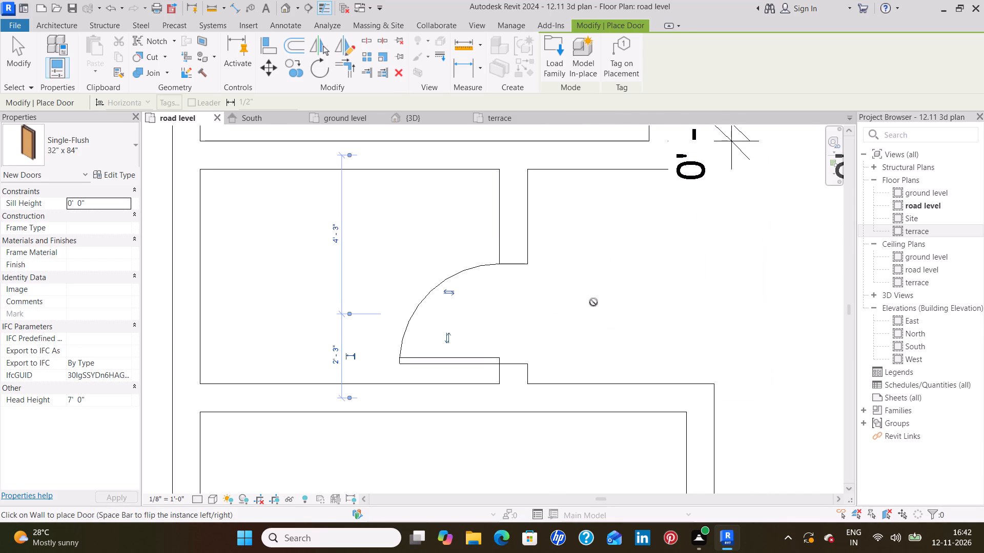
{"action": "key", "text": "Escape"}
{"action": "key", "text": "Escape"}
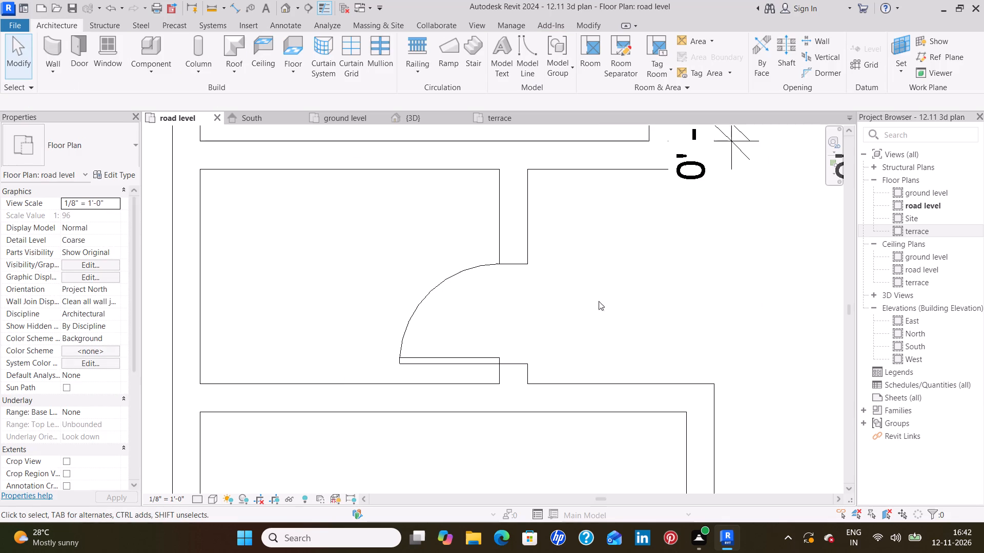
Place a Door-Interior-Single-1_Panel-Wood 36" x 84" door near the right end of the lower-left room's top wall, swinging into that room.
{"action": "scroll", "coordinate": [726, 259], "scroll_direction": "down", "scroll_amount": 4}
{"action": "middle_click_drag", "start_coordinate": [735, 281], "coordinate": [649, 312]}
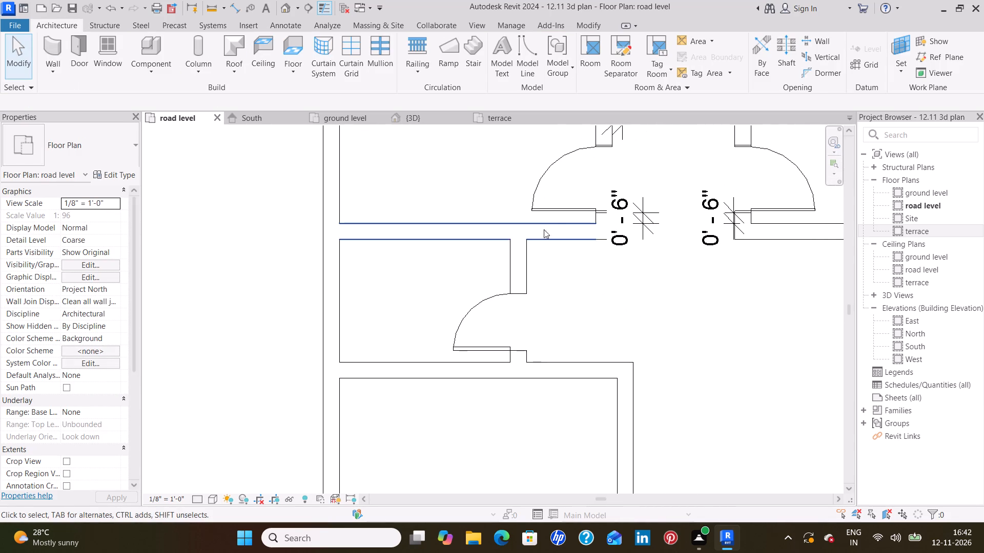
{"action": "left_click", "coordinate": [564, 211]}
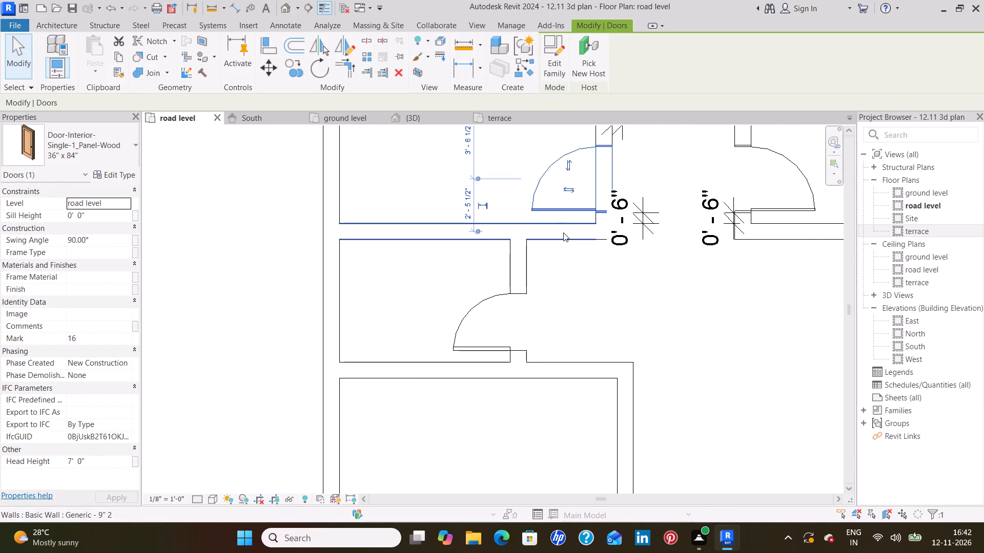
{"action": "key", "text": "c"}
{"action": "key", "text": "s"}
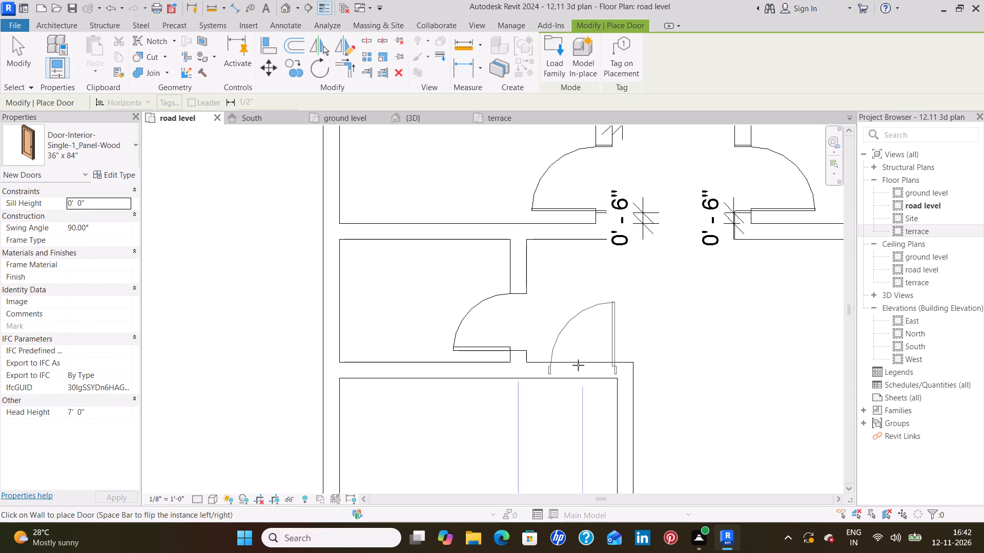
{"action": "key", "text": "space"}
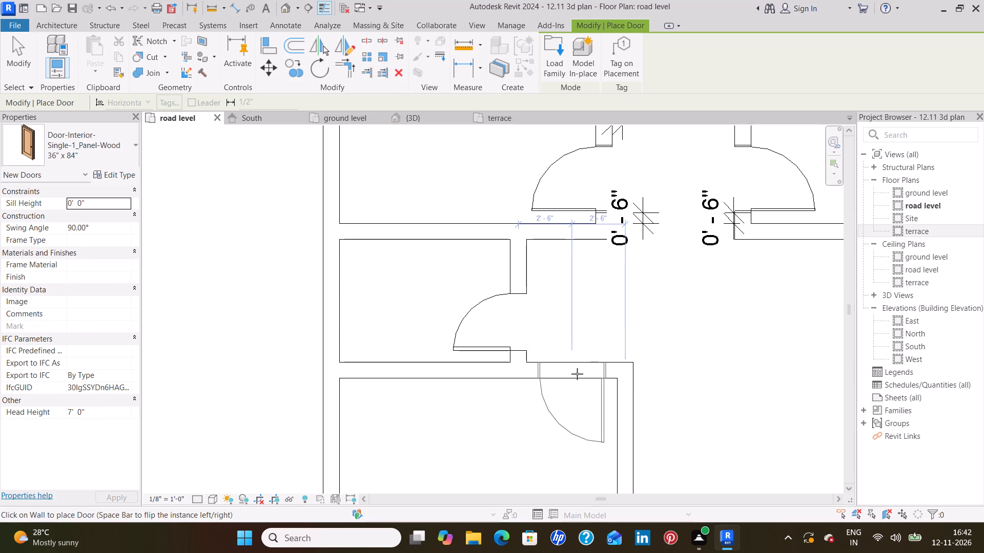
{"action": "scroll", "coordinate": [579, 373], "scroll_direction": "up", "scroll_amount": 7}
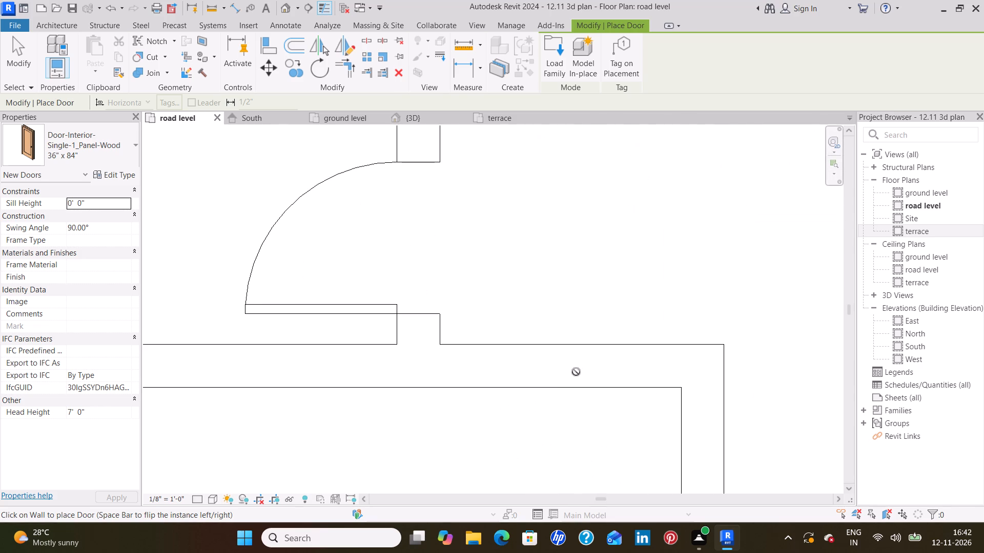
{"action": "left_click", "coordinate": [548, 385]}
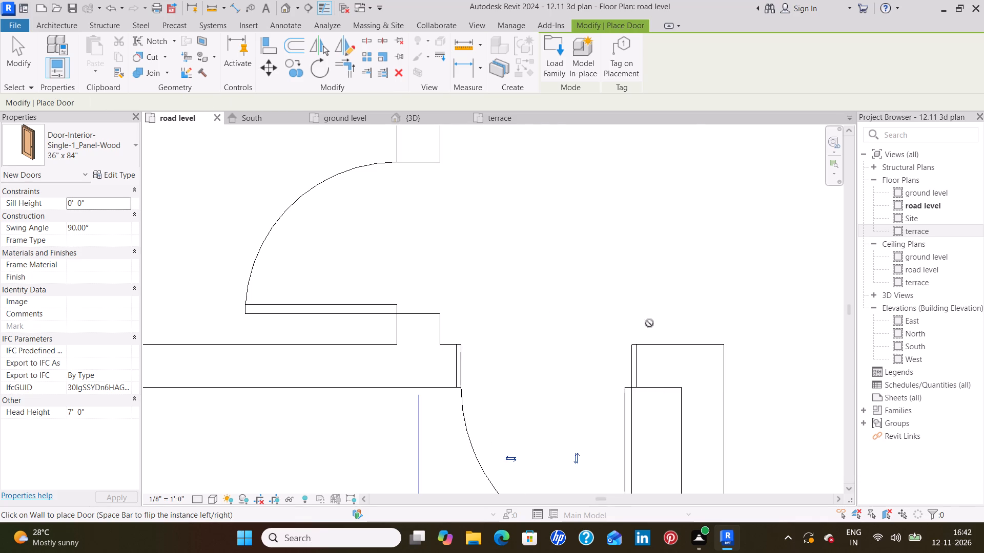
{"action": "key", "text": "Escape"}
{"action": "key", "text": "Escape"}
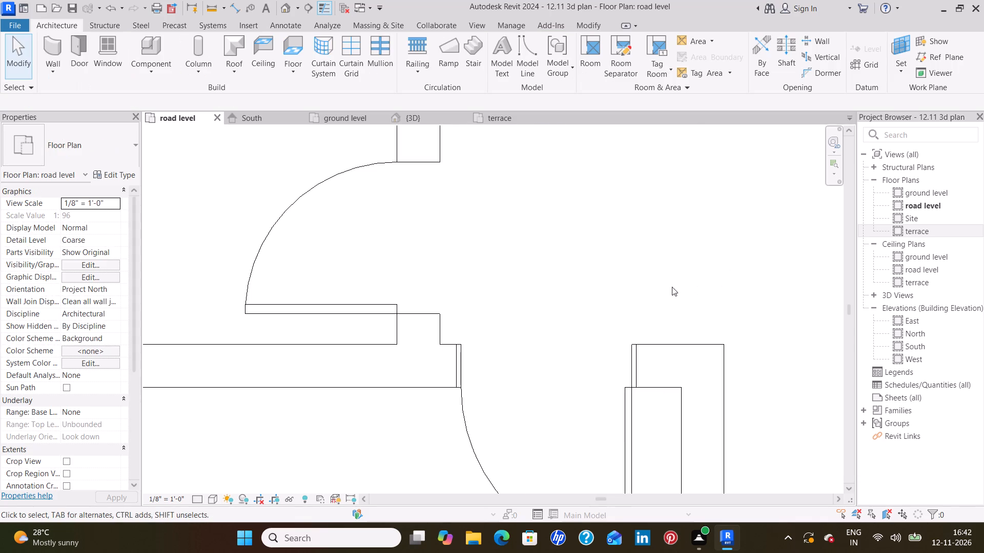
{"action": "scroll", "coordinate": [599, 252], "scroll_direction": "down", "scroll_amount": 3}
{"action": "middle_click_drag", "start_coordinate": [569, 224], "coordinate": [583, 283]}
{"action": "scroll", "coordinate": [569, 224], "scroll_direction": "down", "scroll_amount": 1}
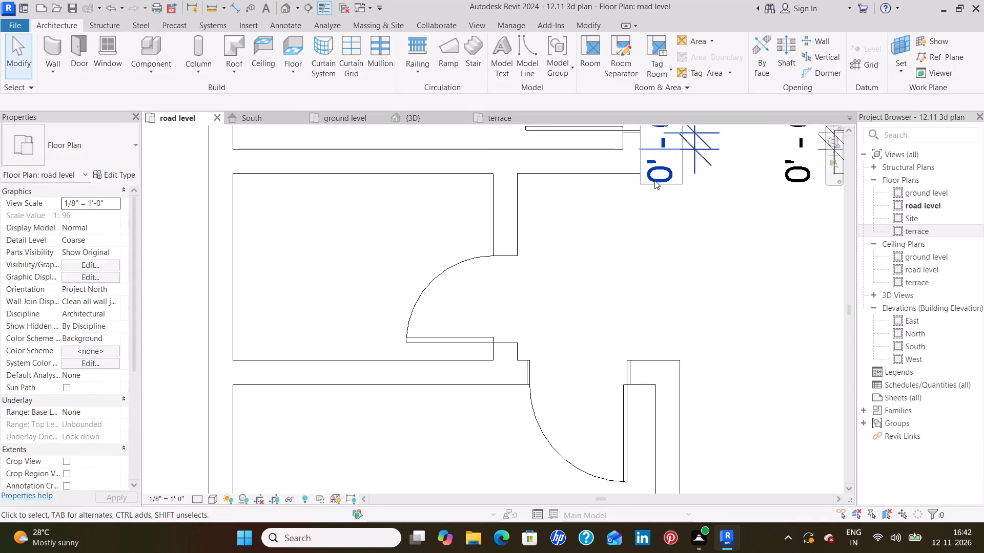
Add a linear dimension from the lower jamb of the small middle-left room's 32" x 84" door to that room's bottom wall face.
{"action": "left_click", "coordinate": [654, 180]}
{"action": "type", "text": "cs"}
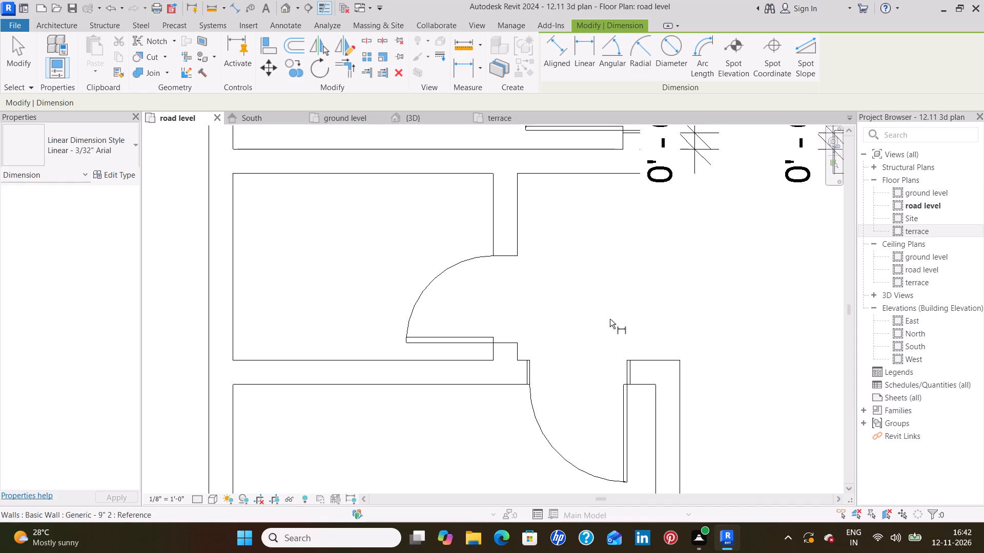
{"action": "middle_click_drag", "start_coordinate": [551, 330], "coordinate": [609, 231]}
{"action": "scroll", "coordinate": [552, 261], "scroll_direction": "up", "scroll_amount": 10}
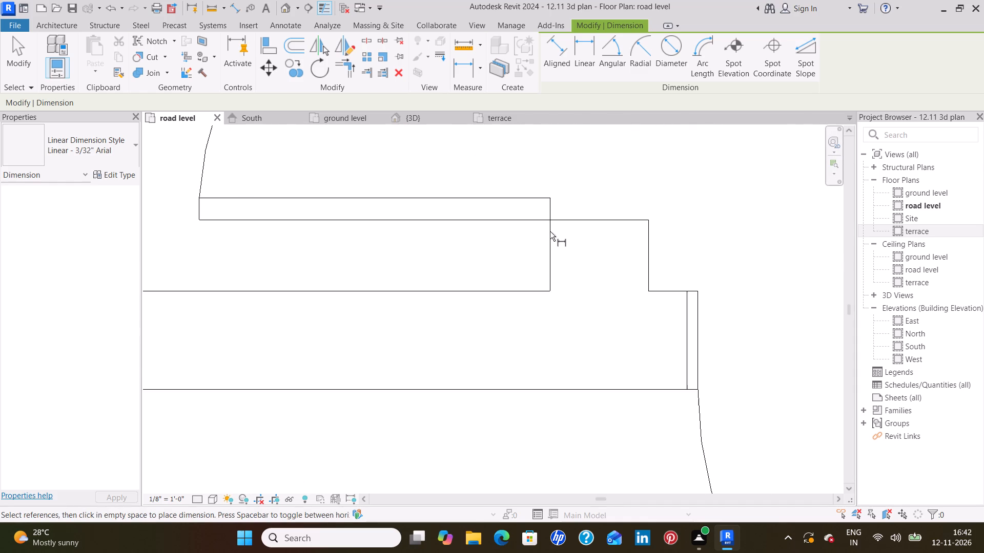
{"action": "left_click", "coordinate": [552, 221]}
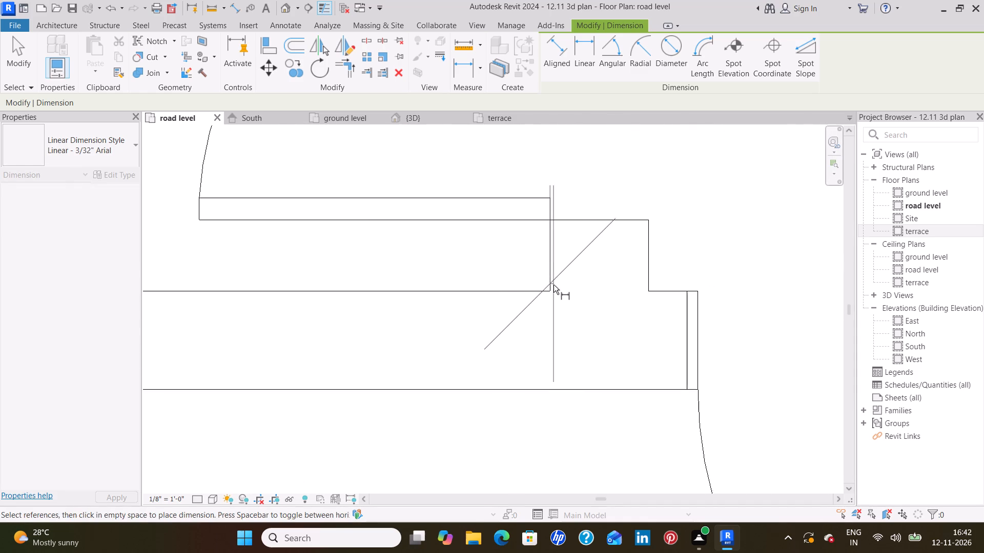
{"action": "left_click", "coordinate": [550, 290]}
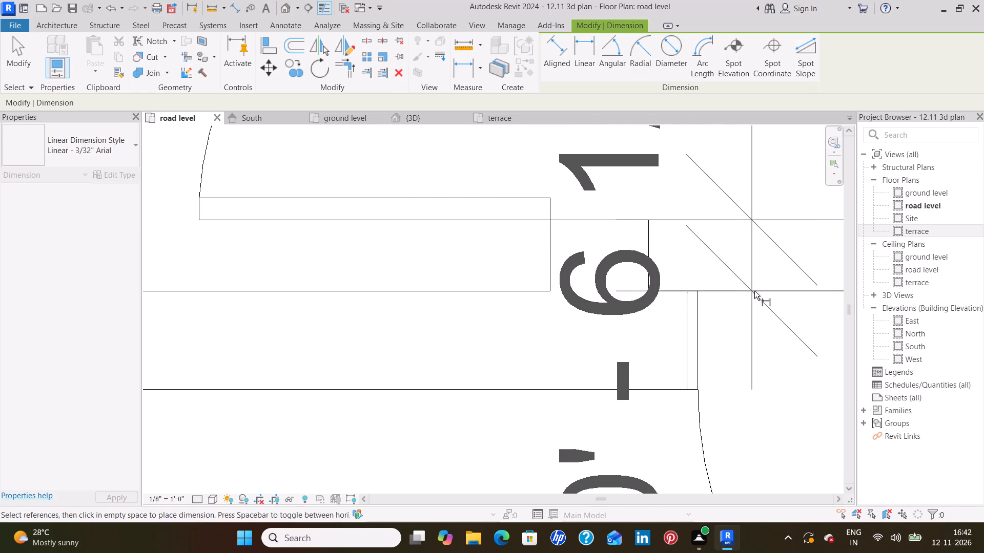
{"action": "left_click", "coordinate": [784, 289]}
{"action": "scroll", "coordinate": [741, 334], "scroll_direction": "down", "scroll_amount": 4}
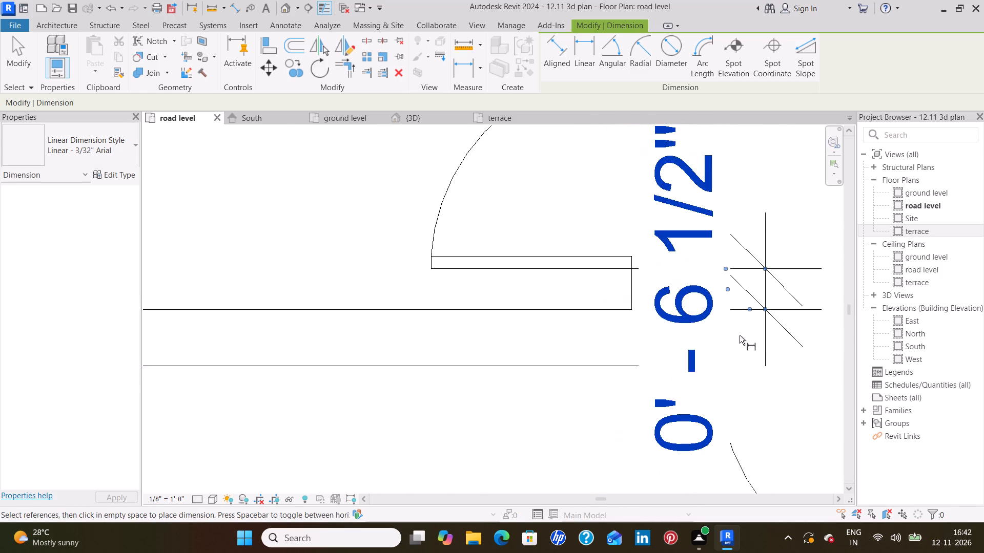
{"action": "scroll", "coordinate": [740, 335], "scroll_direction": "down", "scroll_amount": 1}
Dimension from the right jamb of the lower-left room's 36" x 84" door to the inner face of that room's right wall.
{"action": "middle_click_drag", "start_coordinate": [758, 356], "coordinate": [432, 254]}
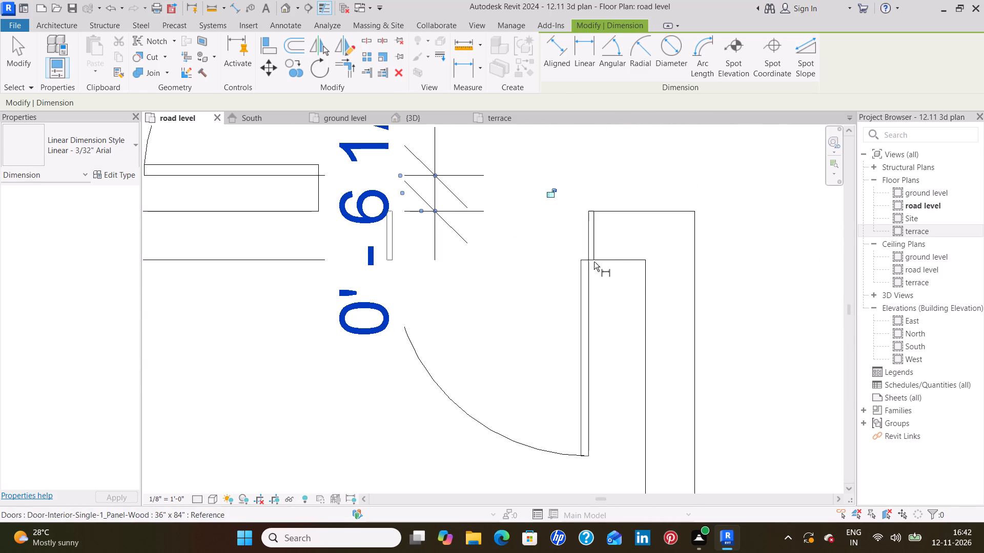
{"action": "left_click", "coordinate": [594, 262]}
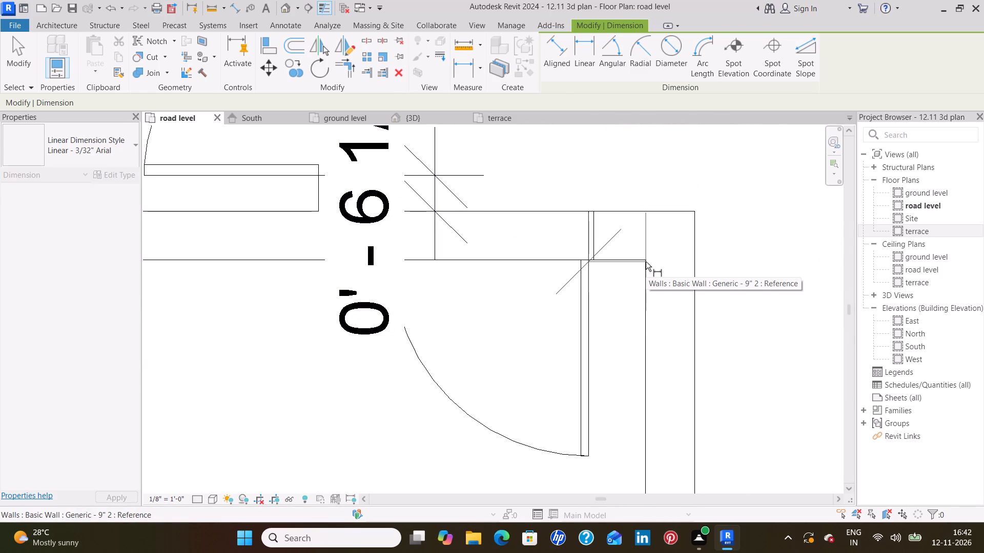
{"action": "left_click", "coordinate": [646, 262]}
{"action": "left_click", "coordinate": [677, 197]}
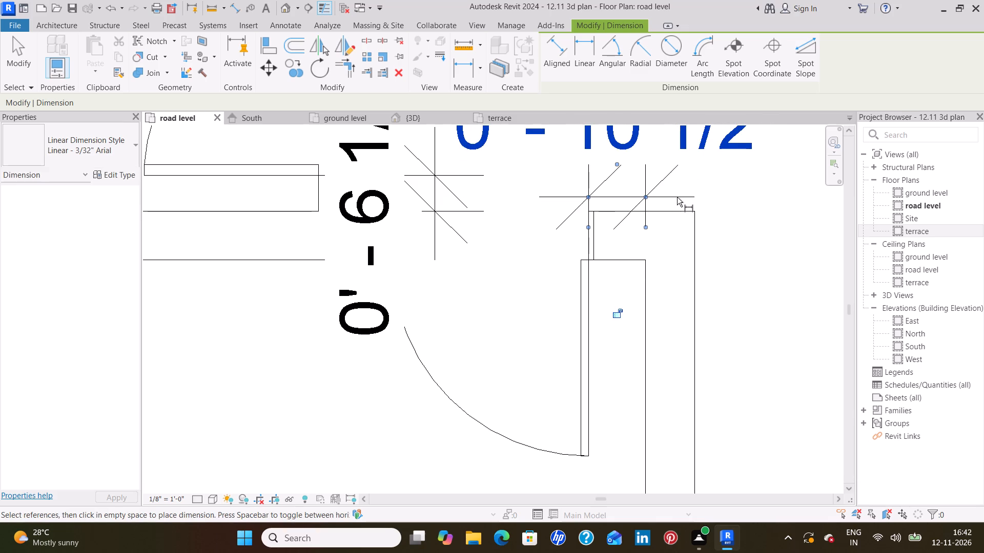
{"action": "scroll", "coordinate": [711, 195], "scroll_direction": "down", "scroll_amount": 5}
{"action": "middle_click_drag", "start_coordinate": [717, 218], "coordinate": [667, 328]}
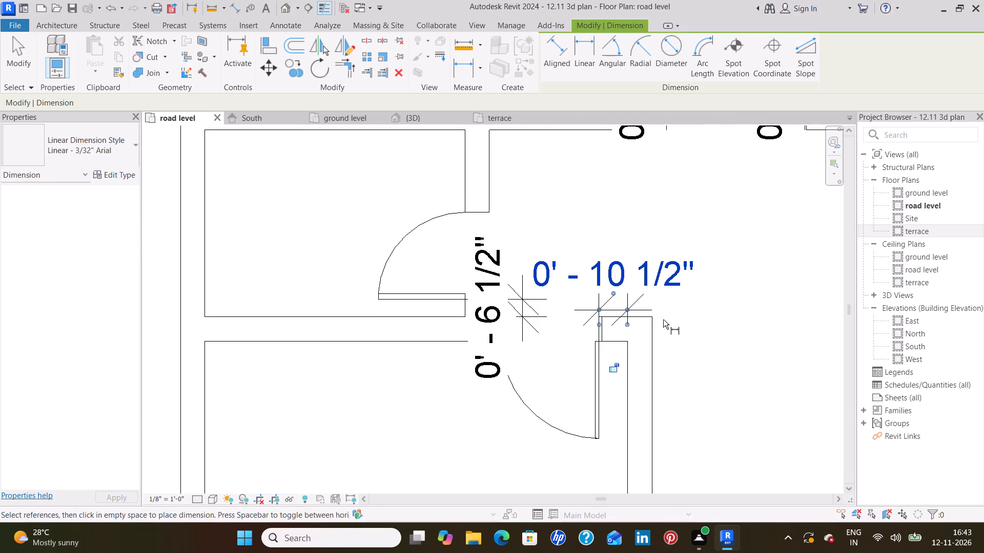
{"action": "key", "text": "Escape"}
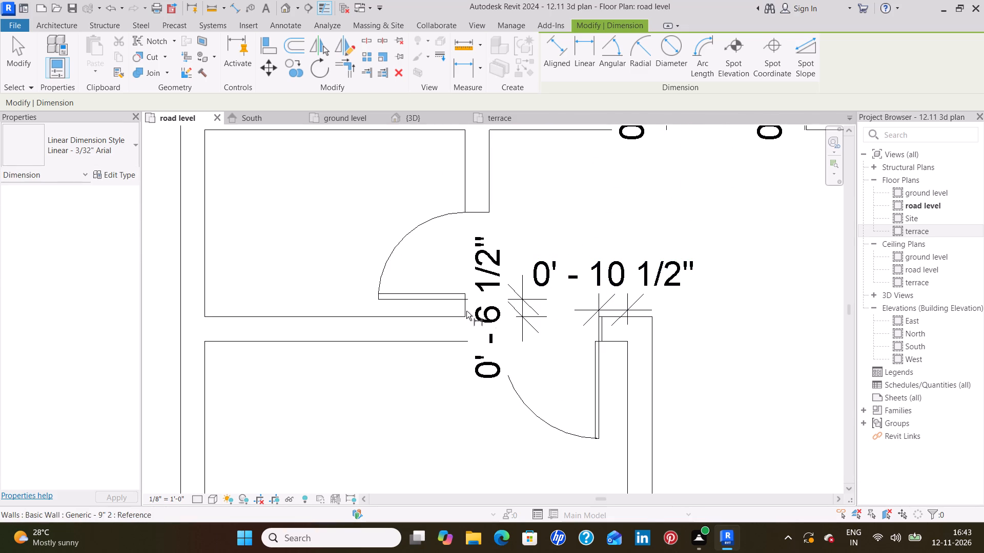
{"action": "key", "text": "Escape"}
Nudge the small middle-left room's Single-Flush door downward until it is offset 0'-6" from the bottom wall face.
{"action": "left_click", "coordinate": [422, 290]}
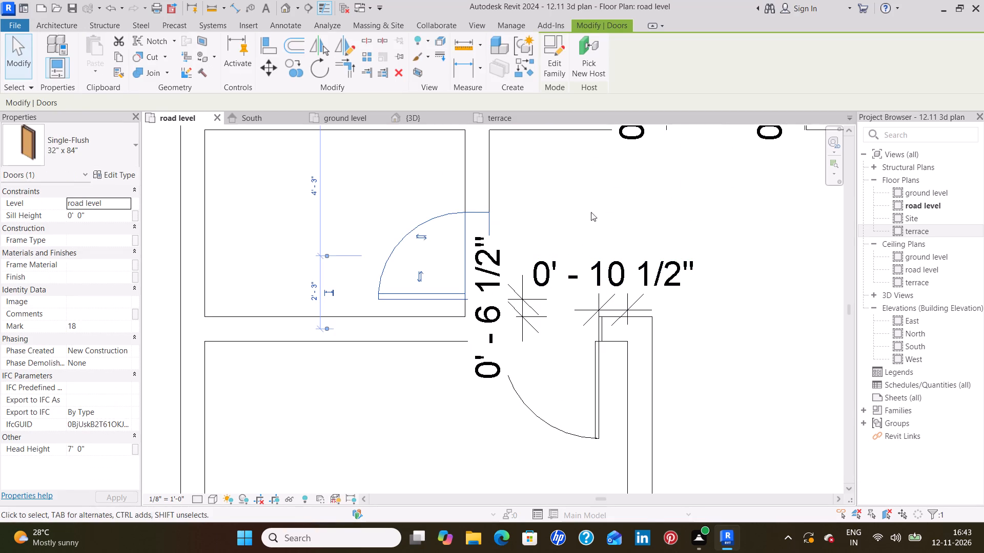
{"action": "scroll", "coordinate": [501, 348], "scroll_direction": "up", "scroll_amount": 7}
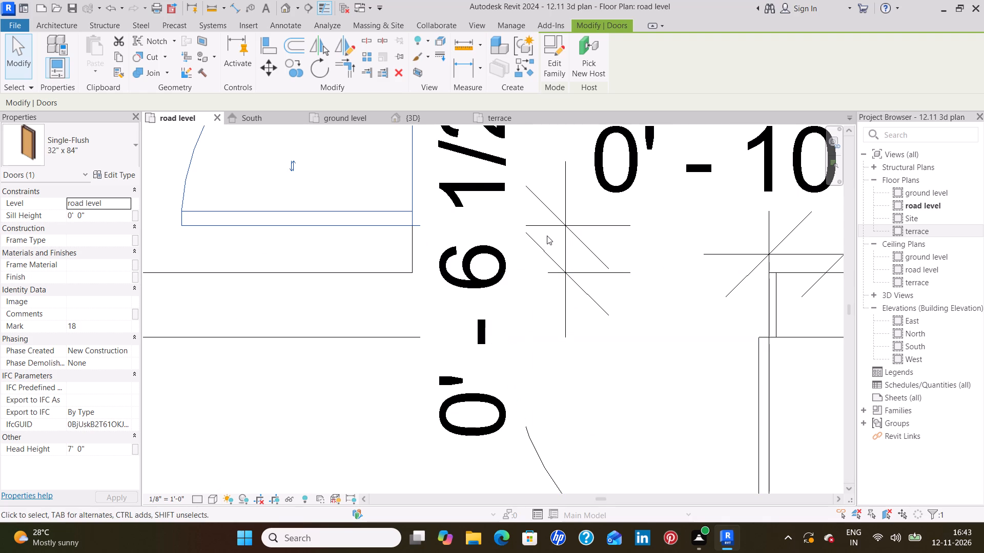
{"action": "key", "text": "Down"}
Set the lower-left room's 36" x 84" door offset from the right wall's inner face to 0'-6".
{"action": "left_click", "coordinate": [636, 348]}
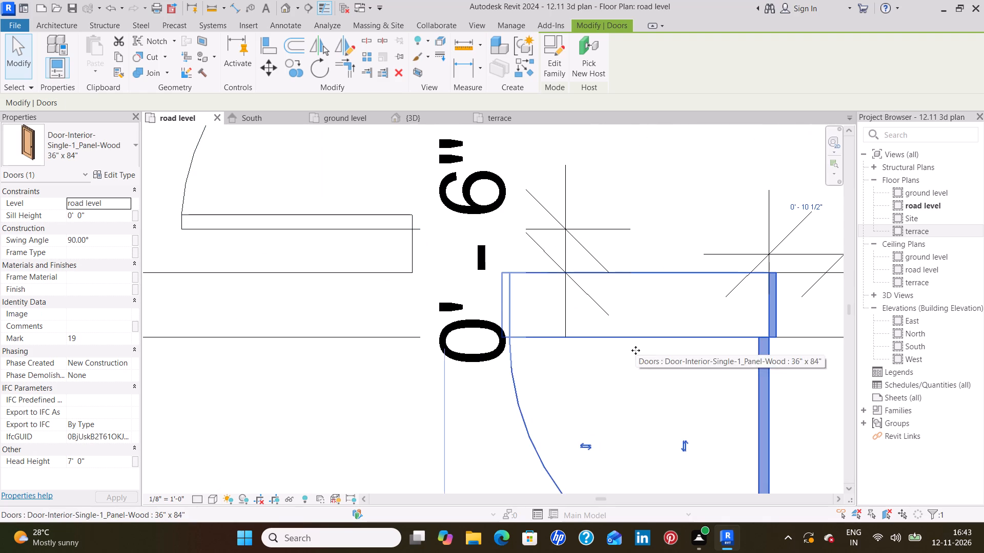
{"action": "middle_click_drag", "start_coordinate": [689, 291], "coordinate": [457, 388]}
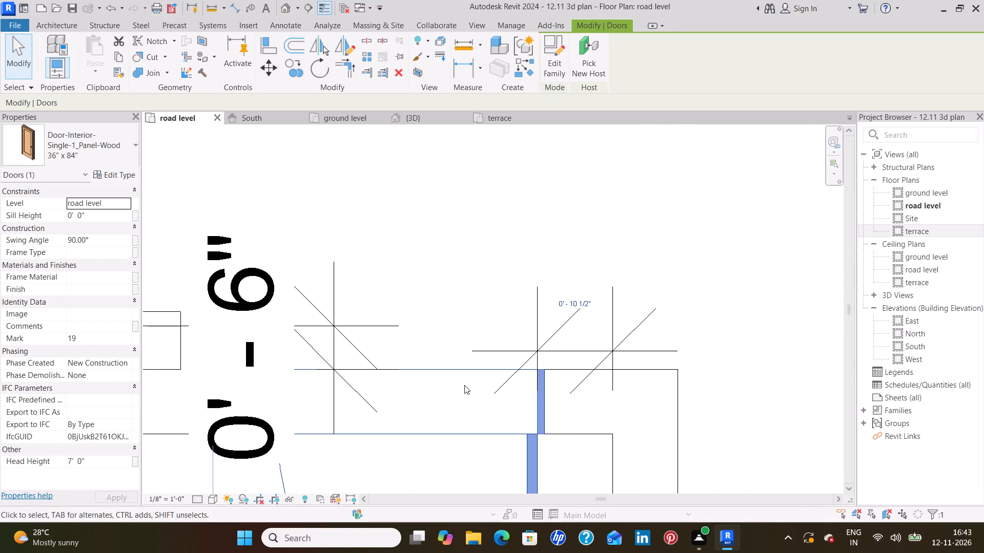
{"action": "left_click", "coordinate": [589, 307]}
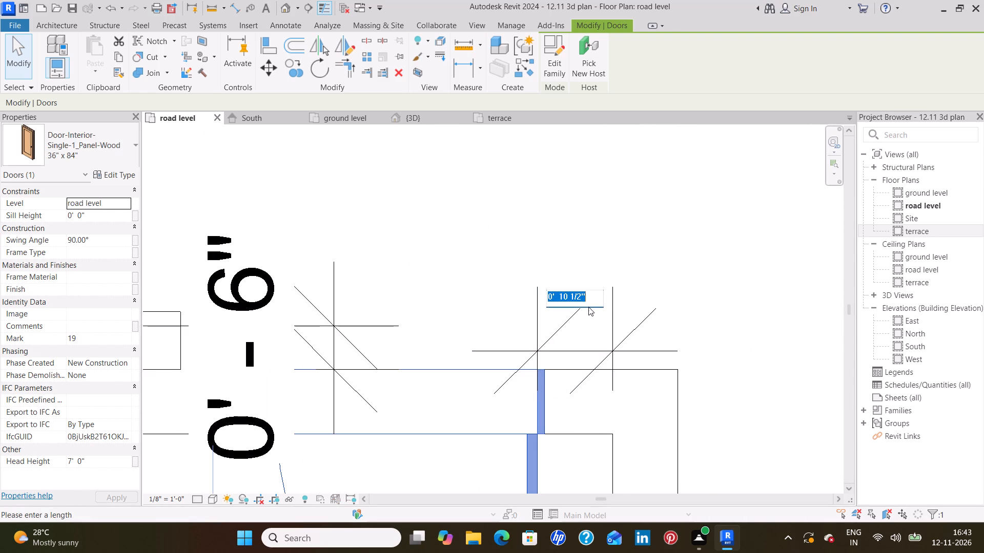
{"action": "key", "text": "BackSpace"}
{"action": "key", "text": "6"}
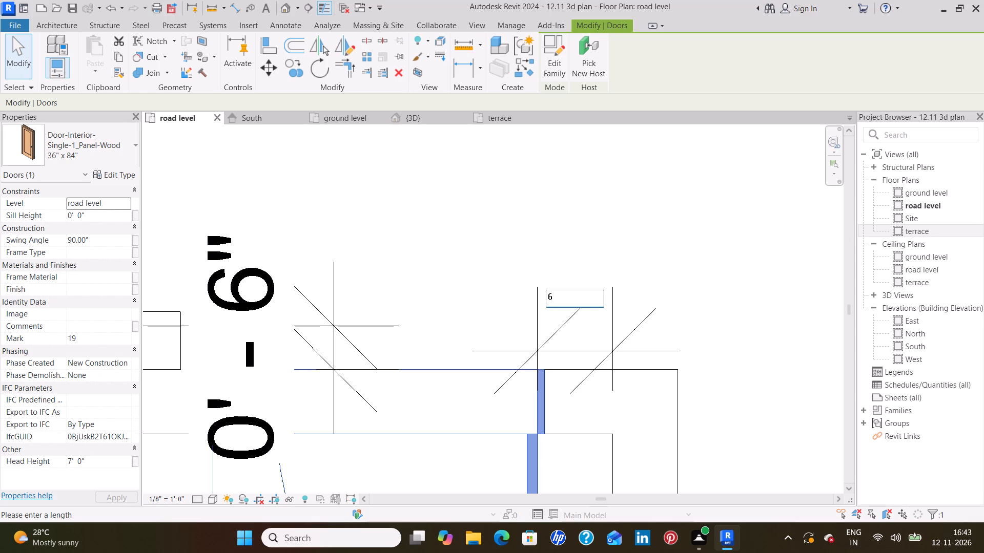
{"action": "key", "text": "shift+quotedbl"}
{"action": "key", "text": "Return"}
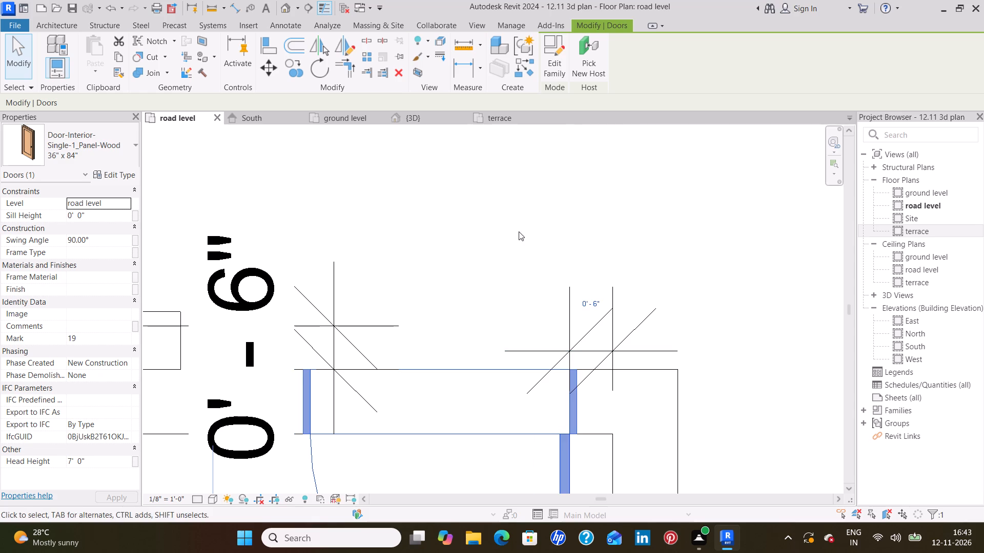
{"action": "left_click", "coordinate": [519, 231]}
{"action": "scroll", "coordinate": [538, 251], "scroll_direction": "down", "scroll_amount": 5}
{"action": "scroll", "coordinate": [693, 350], "scroll_direction": "down", "scroll_amount": 3}
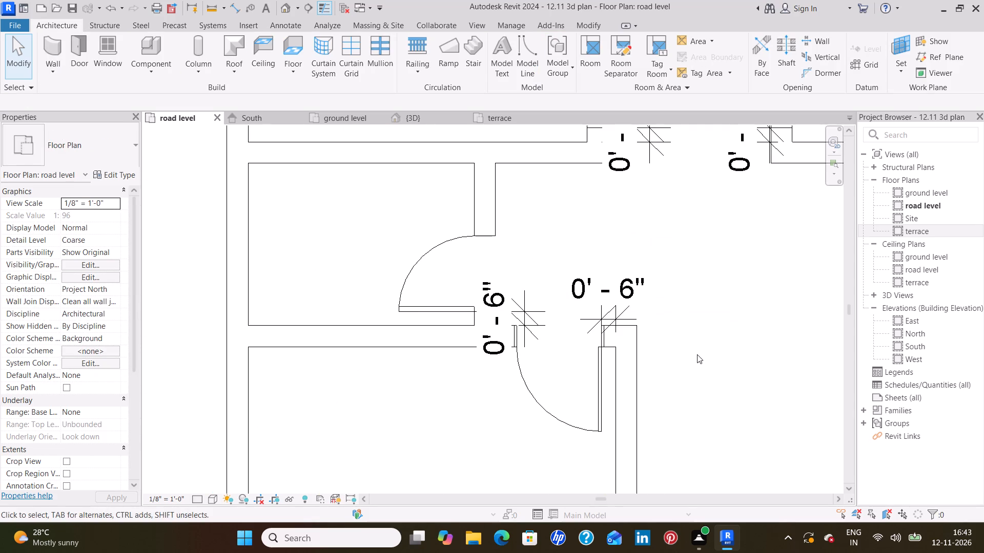
Examine the door layout across the whole road level plan.
{"action": "middle_click_drag", "start_coordinate": [691, 357], "coordinate": [556, 366]}
{"action": "scroll", "coordinate": [598, 330], "scroll_direction": "down", "scroll_amount": 4}
{"action": "middle_click_drag", "start_coordinate": [658, 345], "coordinate": [526, 359]}
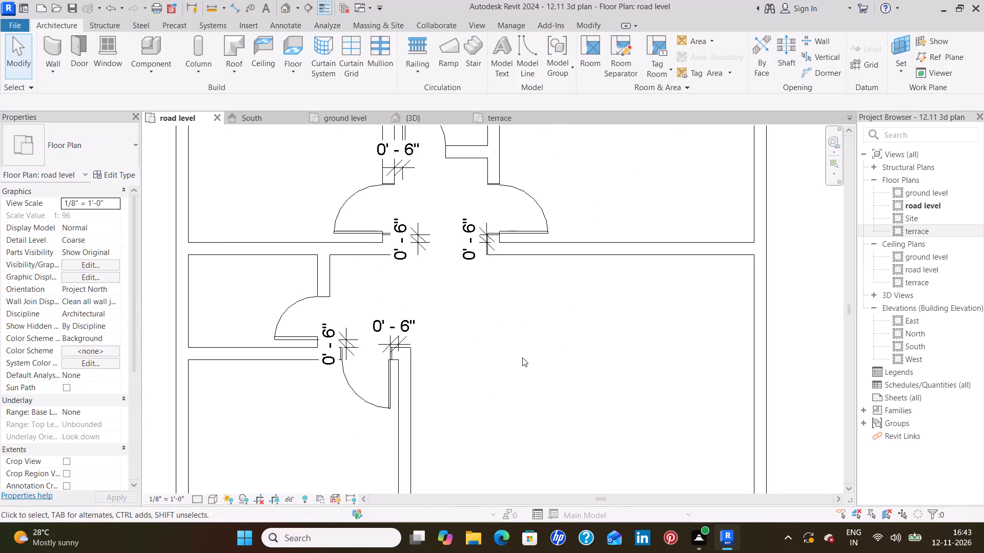
{"action": "middle_click_drag", "start_coordinate": [519, 343], "coordinate": [516, 272]}
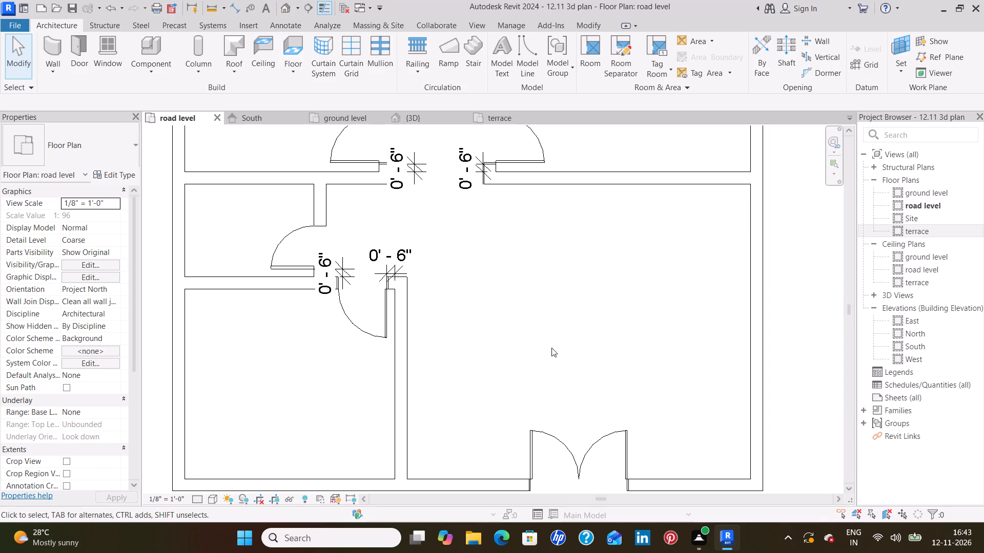
{"action": "middle_click_drag", "start_coordinate": [560, 292], "coordinate": [562, 276]}
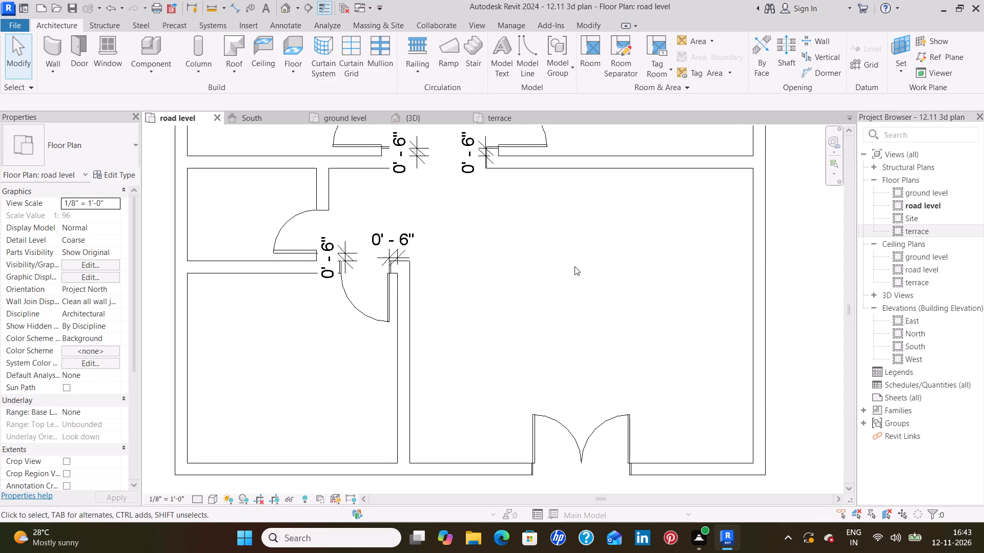
{"action": "middle_click_drag", "start_coordinate": [613, 260], "coordinate": [635, 339]}
{"action": "scroll", "coordinate": [635, 339], "scroll_direction": "down", "scroll_amount": 4}
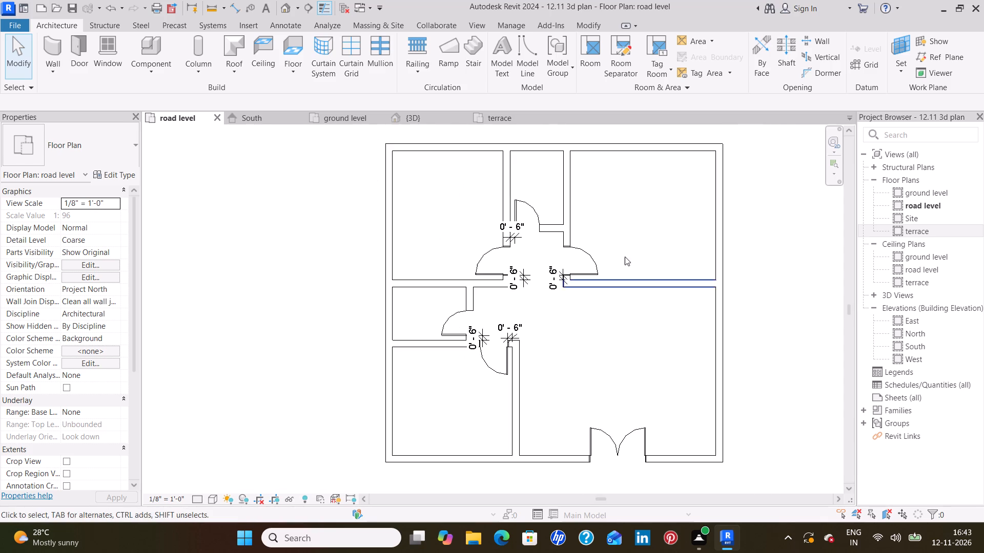
{"action": "middle_click_drag", "start_coordinate": [618, 243], "coordinate": [633, 306]}
{"action": "middle_click_drag", "start_coordinate": [605, 412], "coordinate": [624, 308]}
{"action": "middle_click_drag", "start_coordinate": [654, 348], "coordinate": [655, 336]}
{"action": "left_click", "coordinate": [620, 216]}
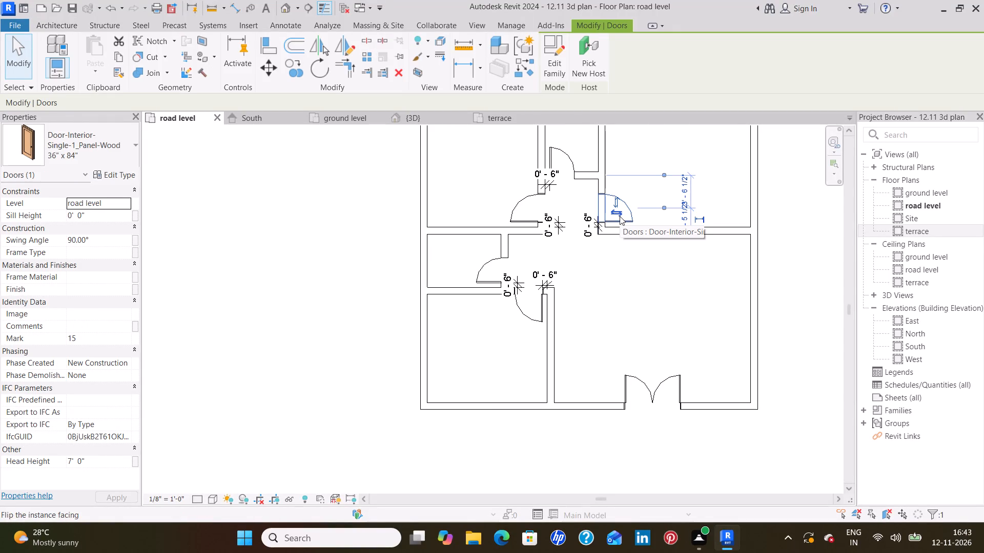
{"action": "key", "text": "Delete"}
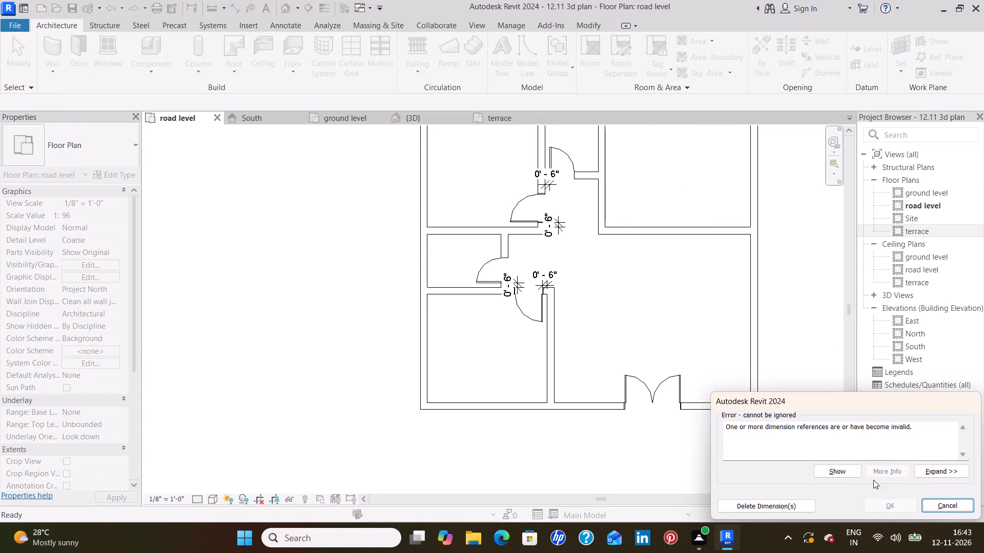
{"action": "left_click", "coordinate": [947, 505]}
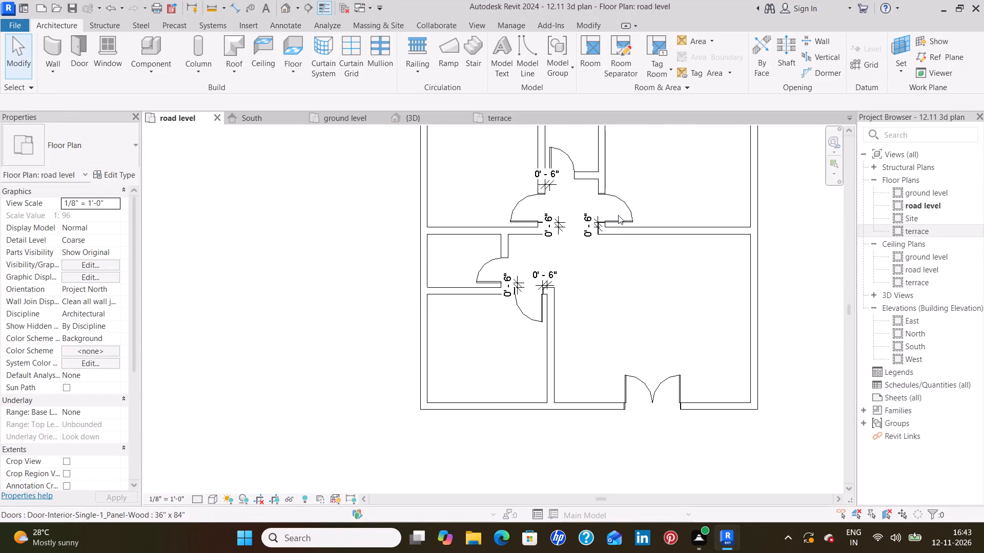
Delete the 36" x 84" interior door in the upper-right room's left wall together with its offset dimension.
{"action": "left_click", "coordinate": [623, 220]}
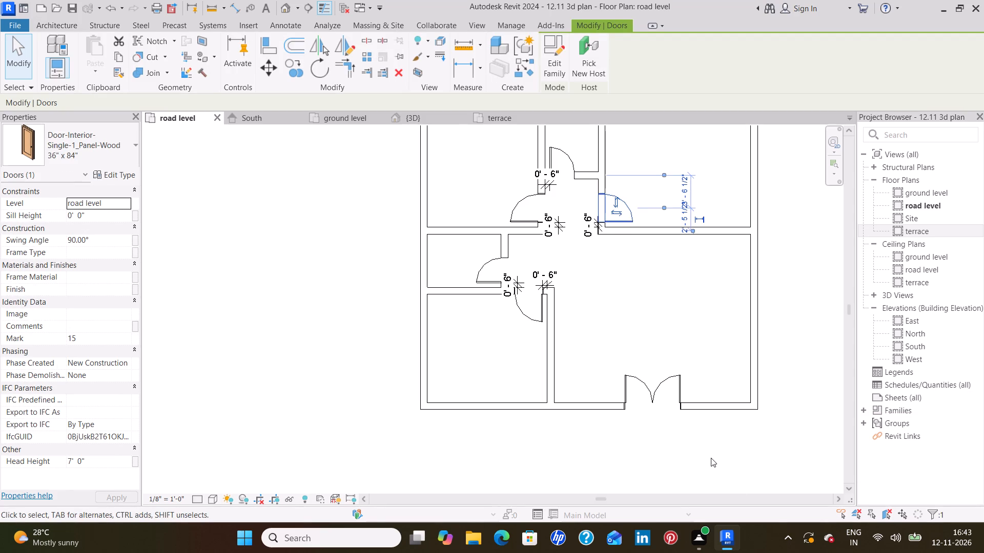
{"action": "key", "text": "Delete"}
{"action": "left_click", "coordinate": [782, 508]}
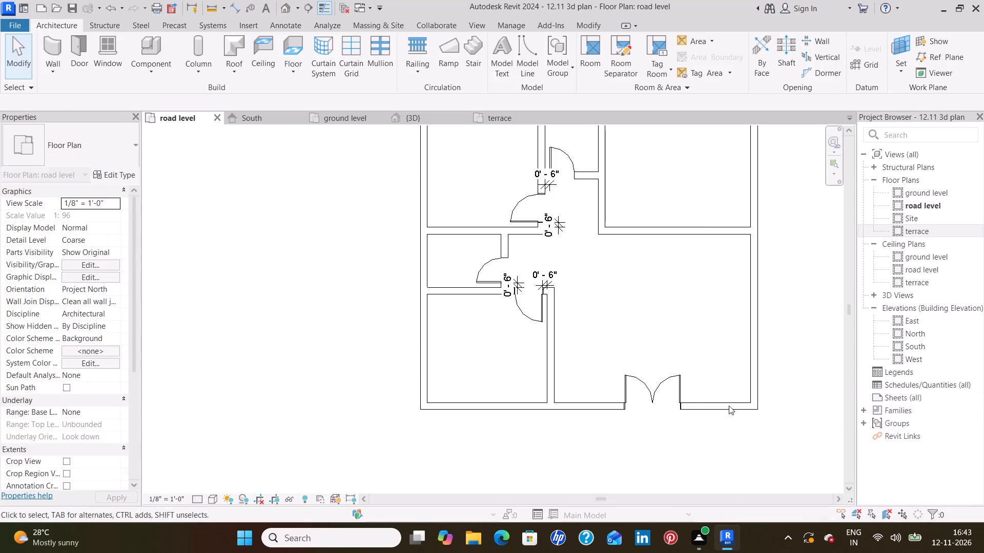
Place a 36" x 84" Passage Opening-Cased in the upper-right room's left wall, about 1'-1 1/2" above the bottom wall's inner face.
{"action": "middle_click_drag", "start_coordinate": [642, 346], "coordinate": [663, 399]}
{"action": "scroll", "coordinate": [617, 301], "scroll_direction": "up", "scroll_amount": 7}
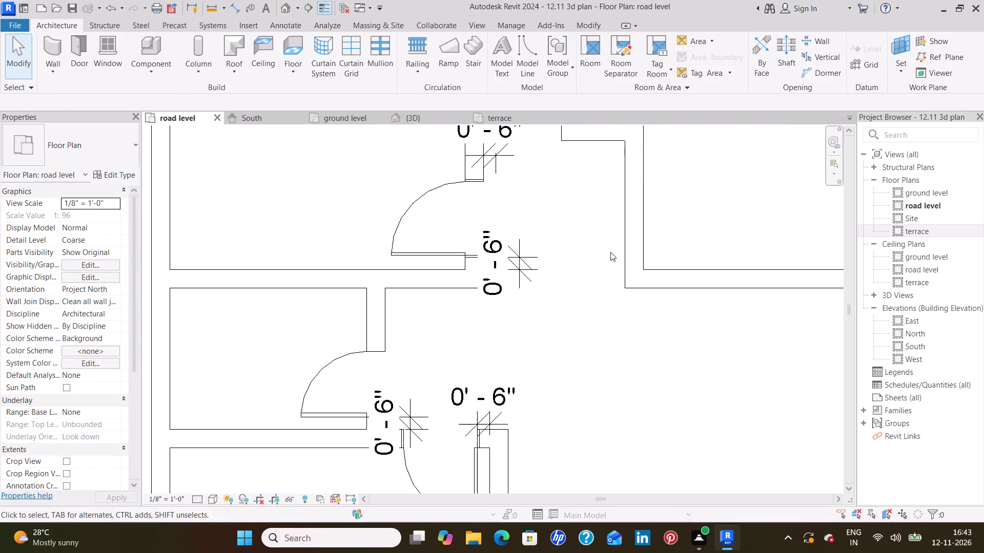
{"action": "middle_click_drag", "start_coordinate": [673, 209], "coordinate": [676, 301]}
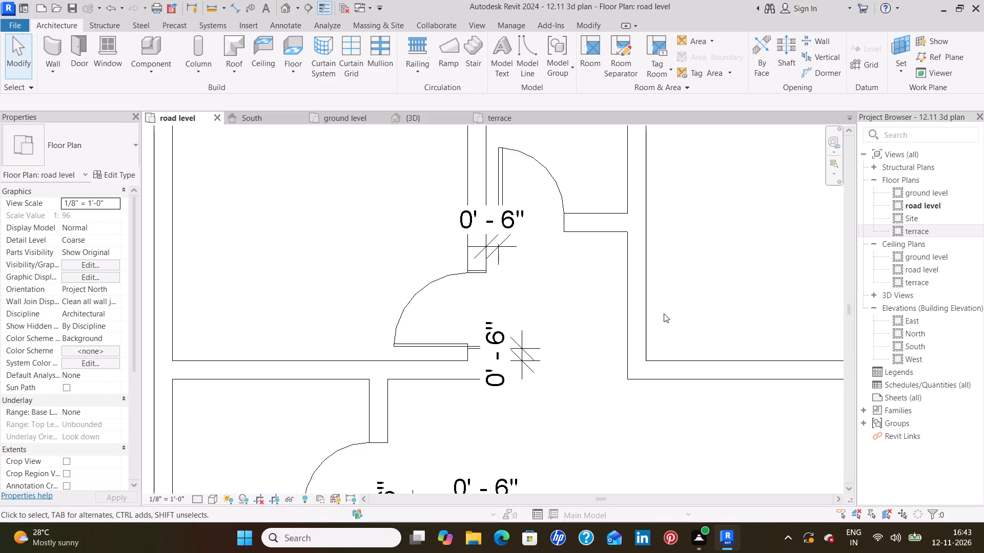
{"action": "scroll", "coordinate": [664, 313], "scroll_direction": "up", "scroll_amount": 2}
{"action": "scroll", "coordinate": [695, 267], "scroll_direction": "up", "scroll_amount": 2}
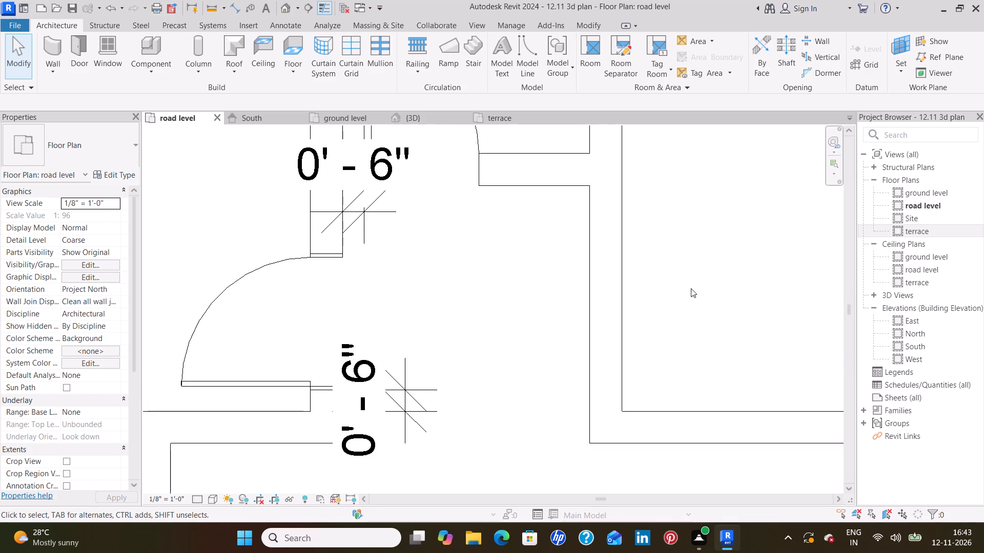
{"action": "middle_click_drag", "start_coordinate": [691, 288], "coordinate": [676, 252]}
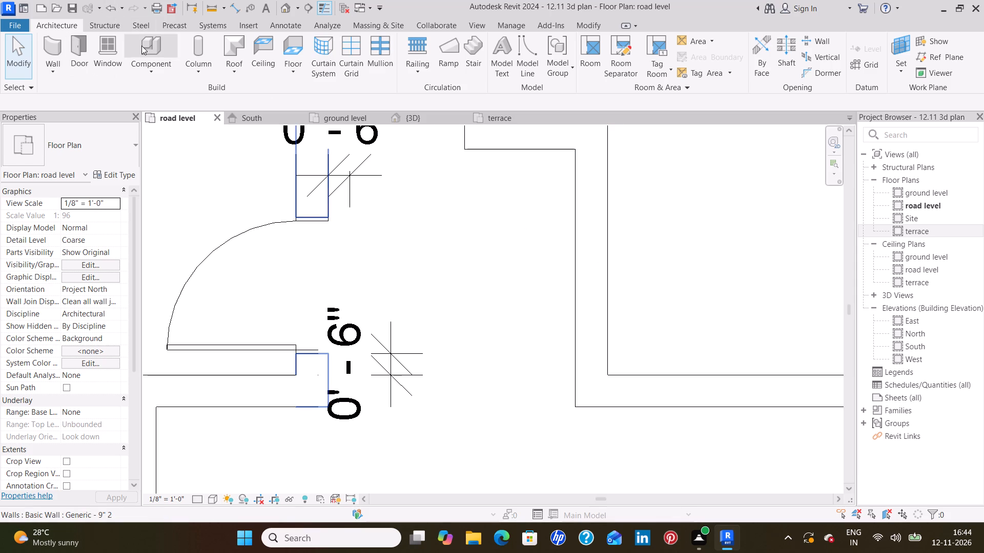
{"action": "left_click", "coordinate": [153, 52]}
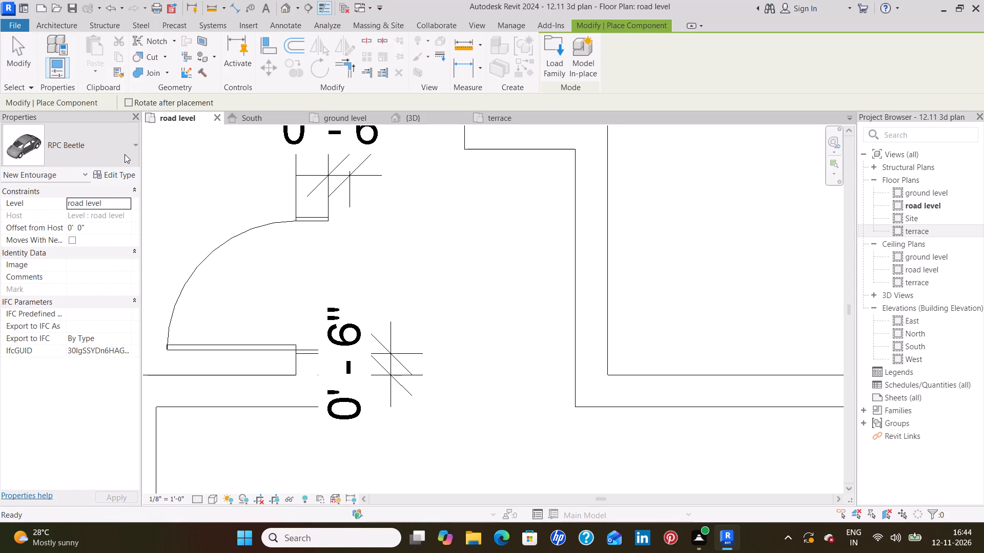
{"action": "left_click", "coordinate": [125, 154]}
{"action": "scroll", "coordinate": [89, 309], "scroll_direction": "down", "scroll_amount": 16}
{"action": "scroll", "coordinate": [94, 310], "scroll_direction": "down", "scroll_amount": 5}
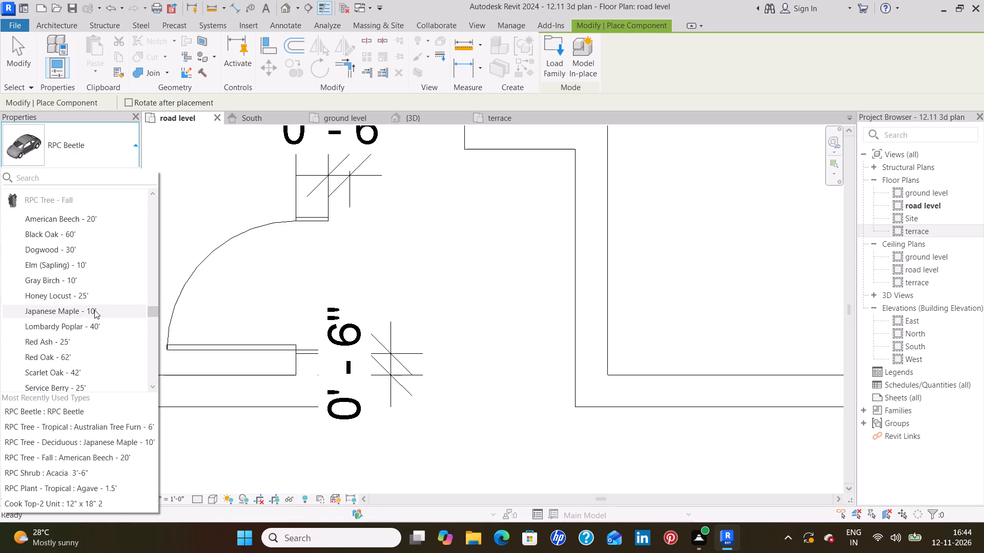
{"action": "scroll", "coordinate": [94, 310], "scroll_direction": "down", "scroll_amount": 12}
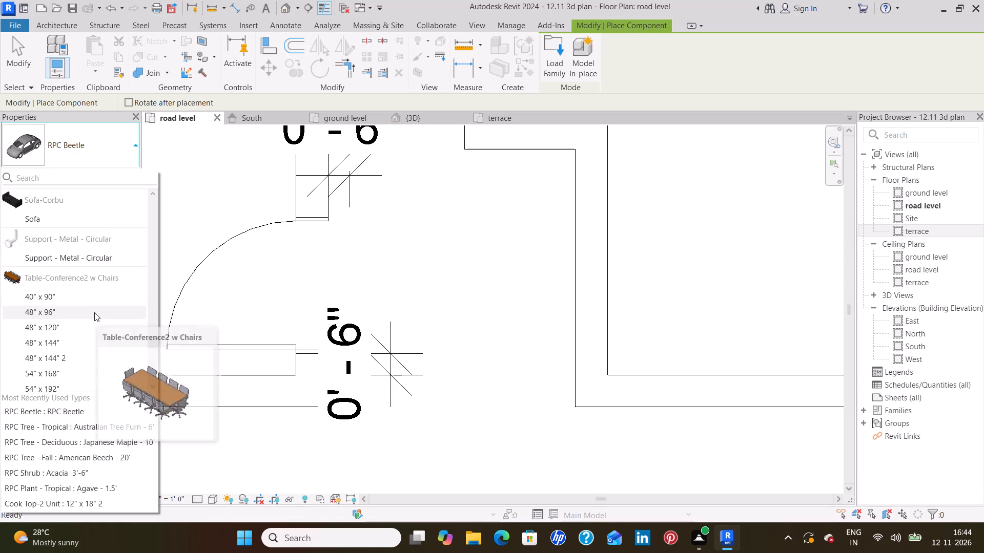
{"action": "scroll", "coordinate": [94, 312], "scroll_direction": "up", "scroll_amount": 7}
{"action": "scroll", "coordinate": [94, 311], "scroll_direction": "down", "scroll_amount": 14}
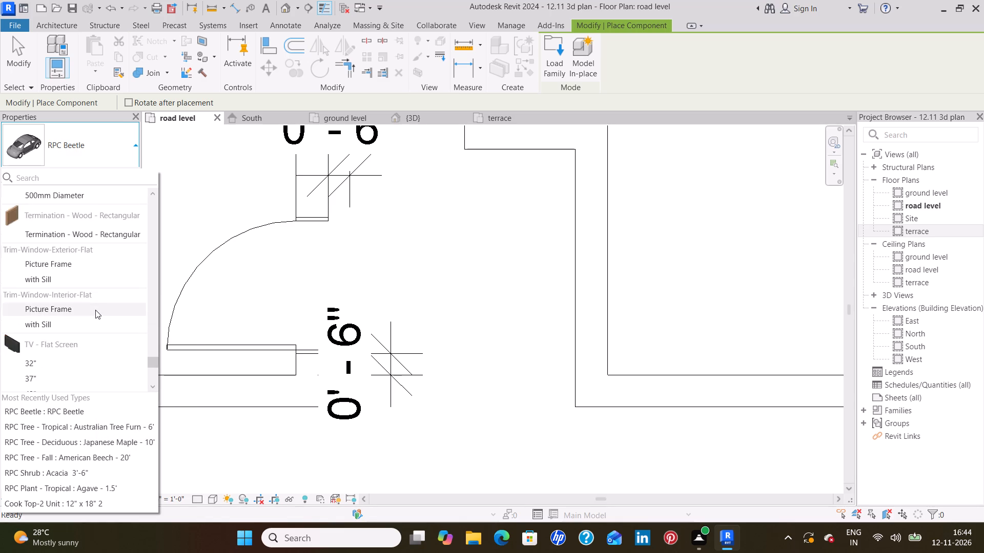
{"action": "scroll", "coordinate": [95, 310], "scroll_direction": "down", "scroll_amount": 13}
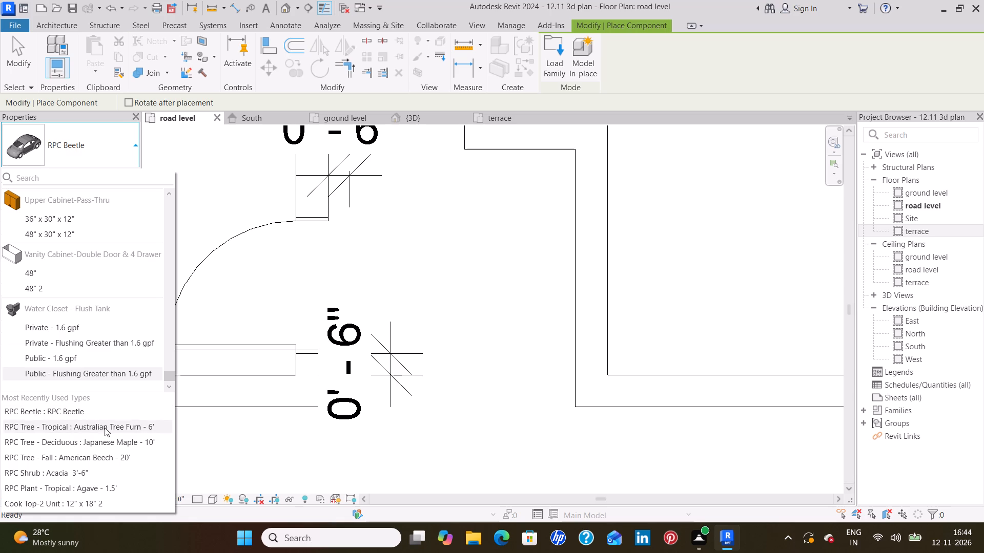
{"action": "left_click", "coordinate": [75, 503]}
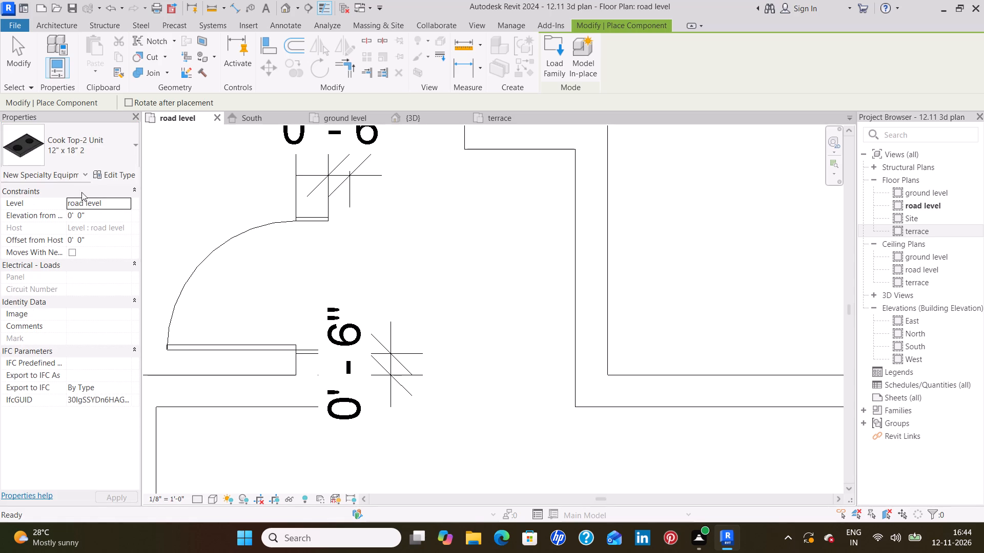
{"action": "left_click", "coordinate": [96, 147]}
{"action": "scroll", "coordinate": [77, 268], "scroll_direction": "down", "scroll_amount": 3}
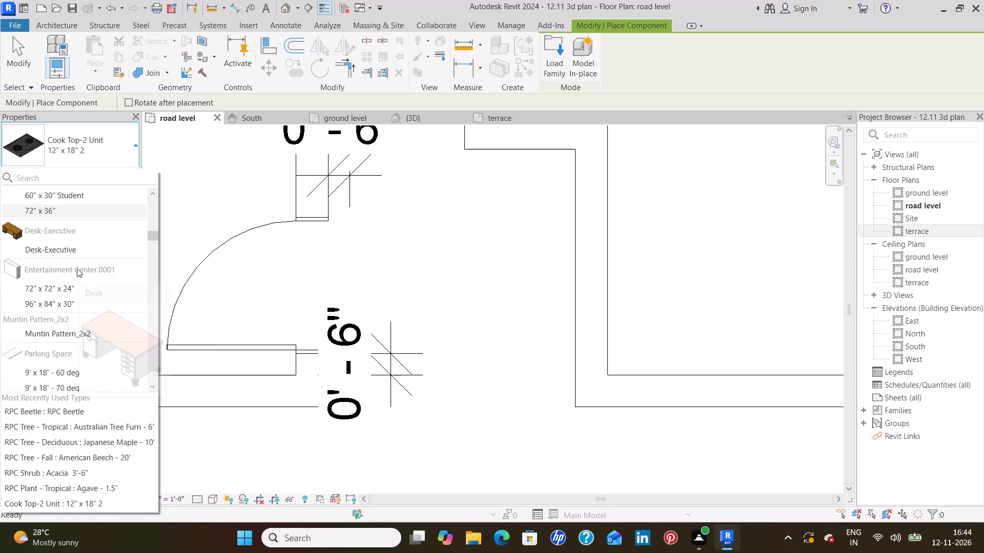
{"action": "scroll", "coordinate": [77, 268], "scroll_direction": "down", "scroll_amount": 2}
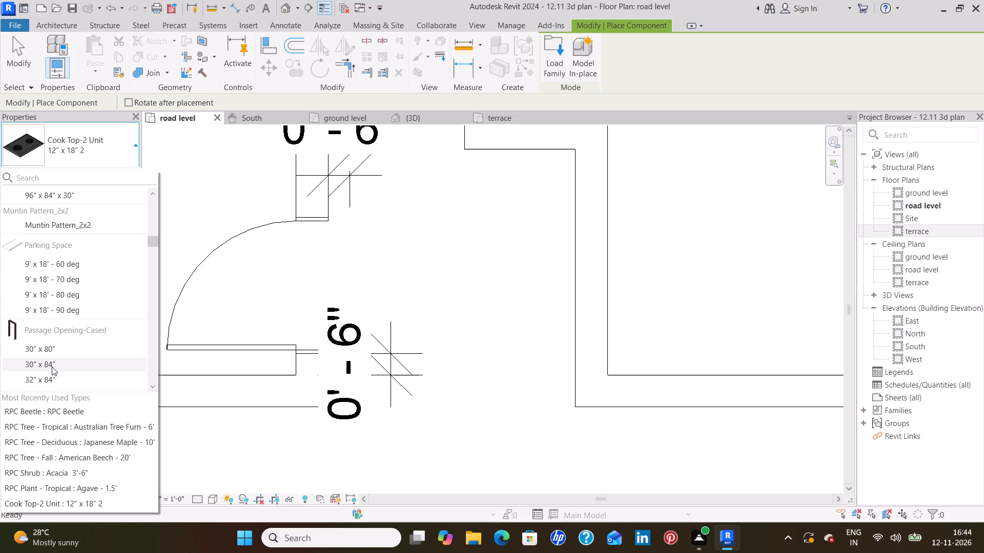
{"action": "scroll", "coordinate": [52, 366], "scroll_direction": "down", "scroll_amount": 2}
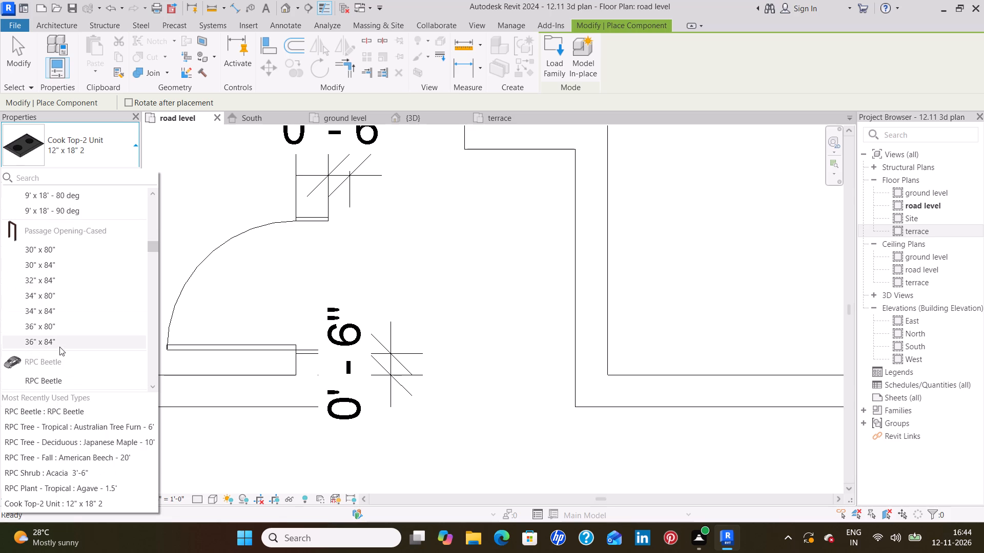
{"action": "left_click", "coordinate": [59, 347]}
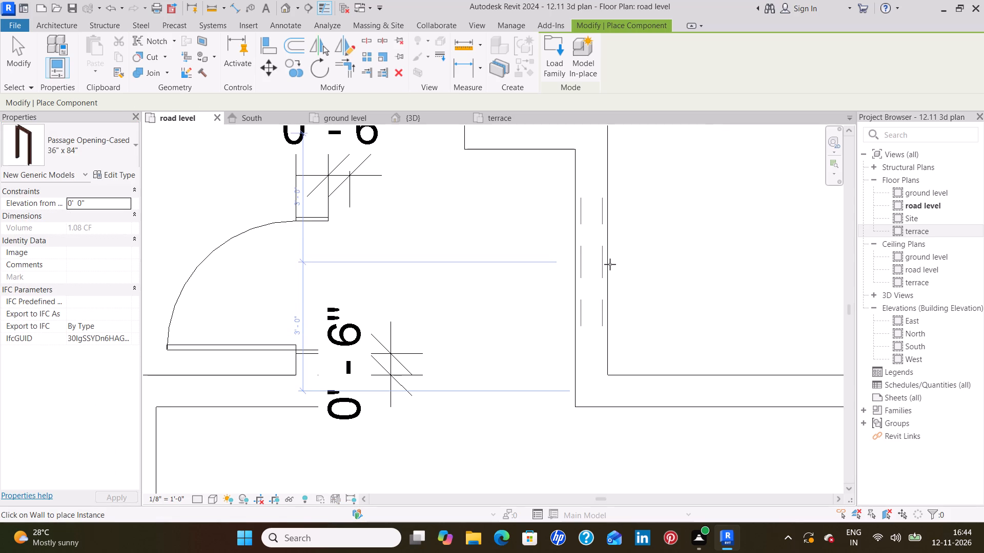
{"action": "left_click", "coordinate": [610, 263]}
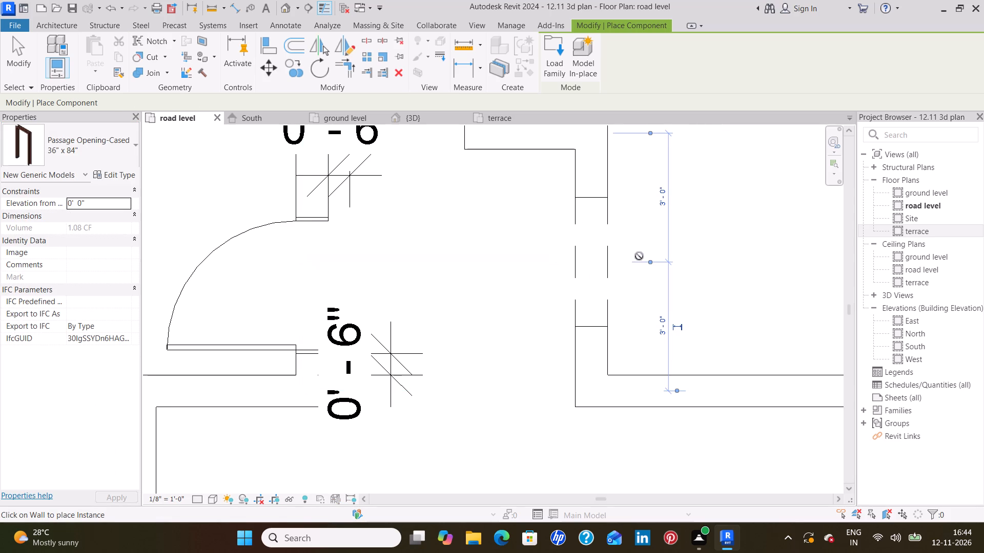
{"action": "key", "text": "Escape"}
{"action": "key", "text": "Escape"}
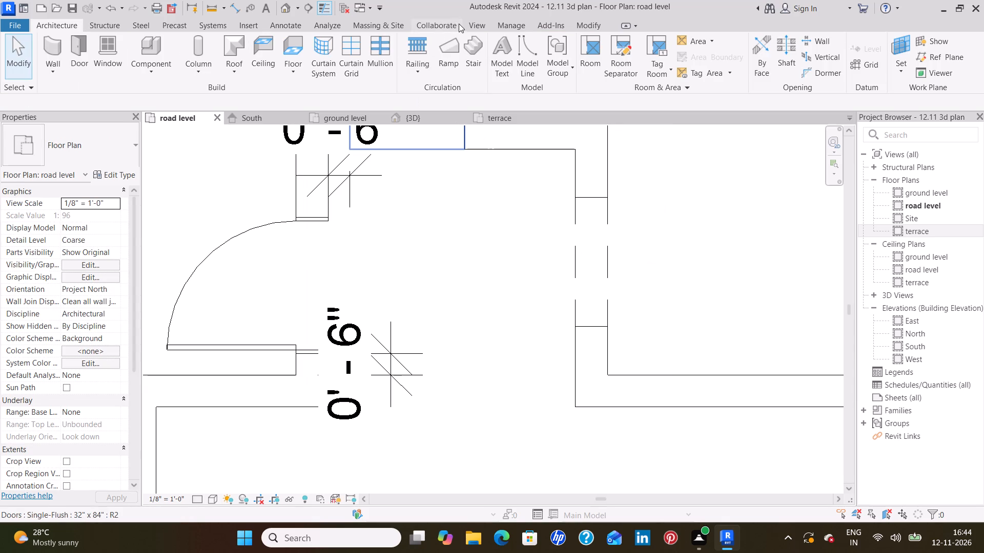
Add a linear dimension between the cased opening's lower edge and the inner face of the upper-right room's bottom wall.
{"action": "left_click", "coordinate": [234, 7]}
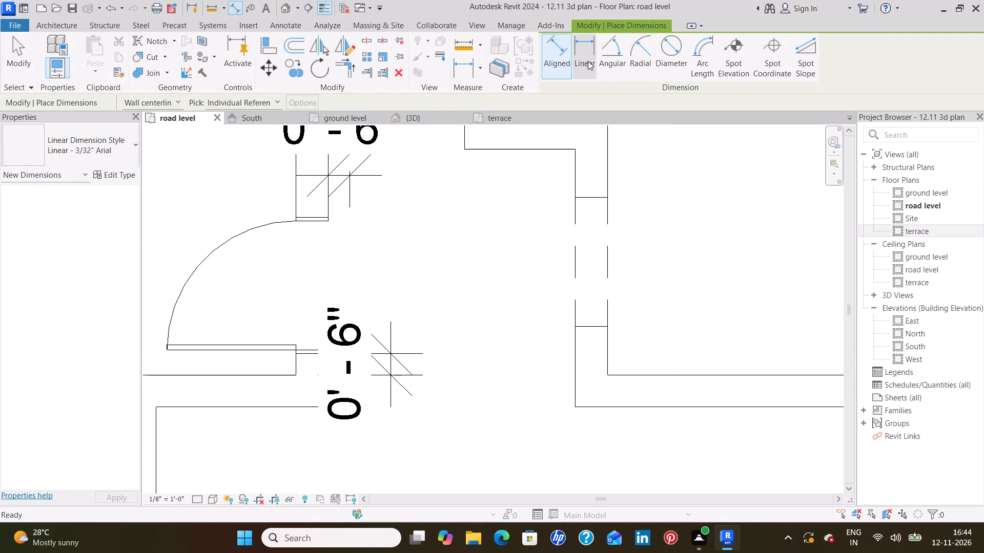
{"action": "left_click", "coordinate": [588, 61]}
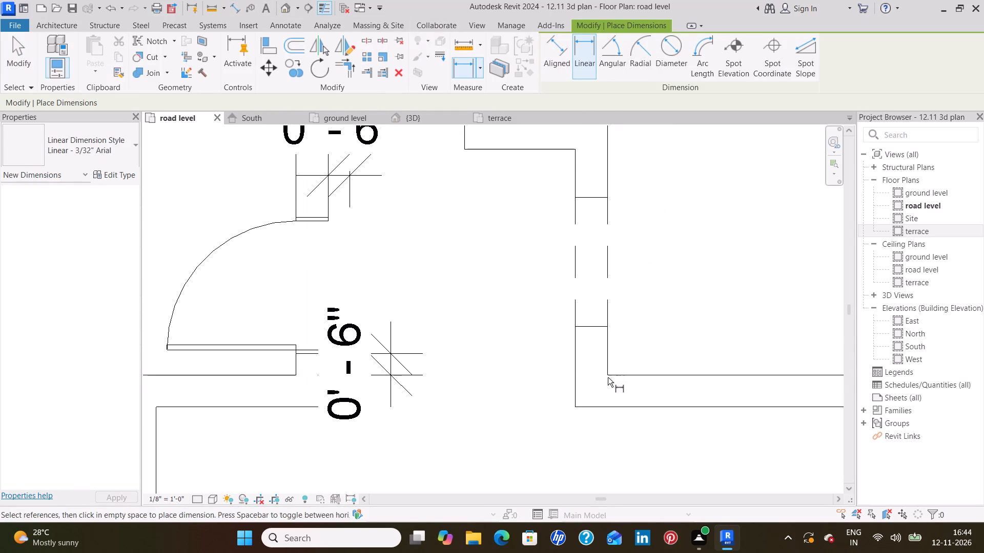
{"action": "left_click", "coordinate": [608, 375]}
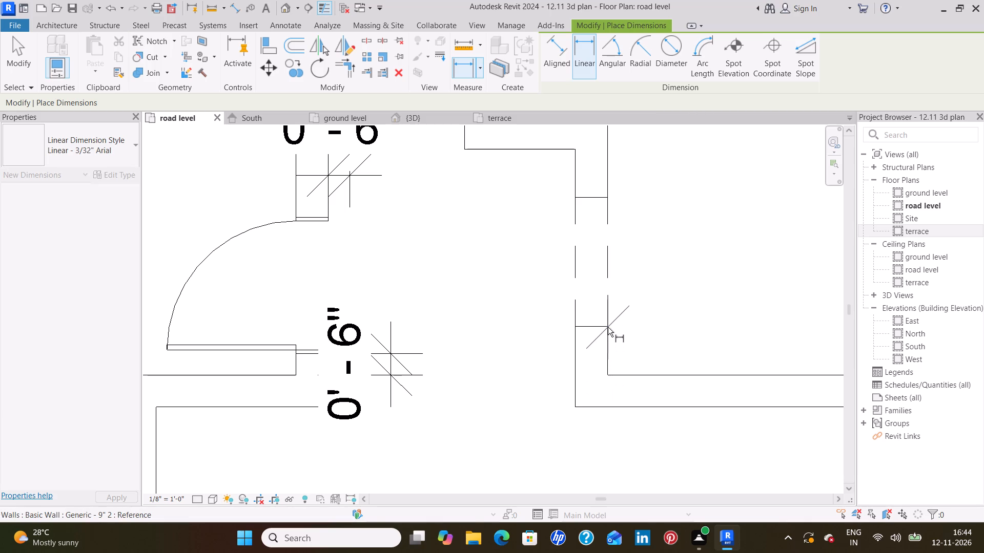
{"action": "left_click", "coordinate": [608, 326]}
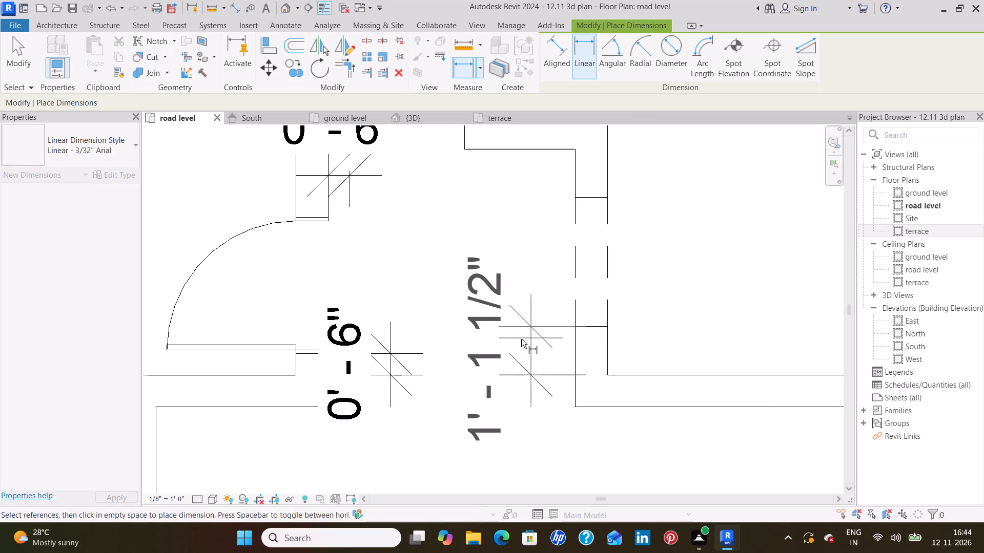
{"action": "left_click", "coordinate": [515, 341]}
{"action": "key", "text": "Escape"}
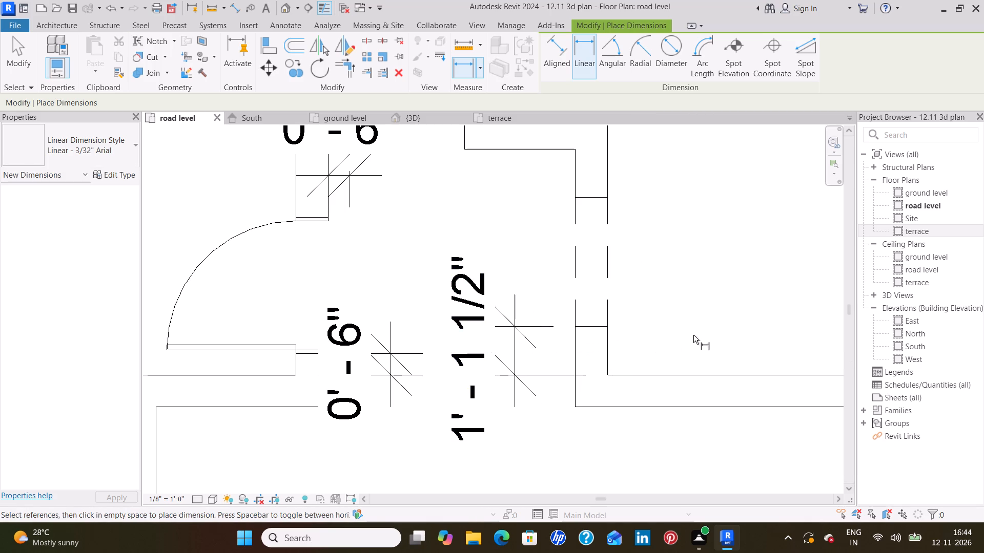
{"action": "key", "text": "Escape"}
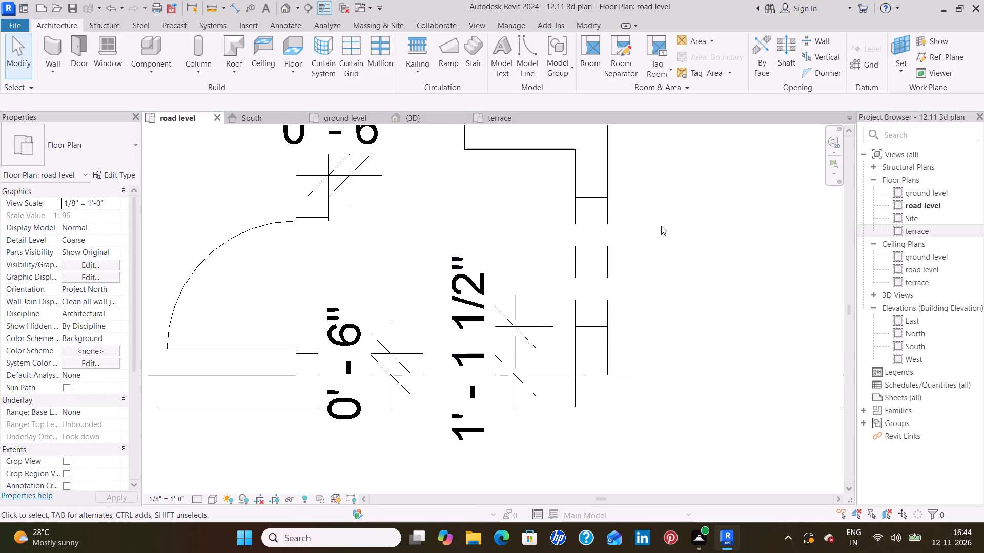
Nudge the cased opening downward until it is offset 0'-6" from the bottom wall's inner face.
{"action": "left_click", "coordinate": [584, 321]}
{"action": "key", "text": "Down"}
{"action": "key", "text": "Down"}
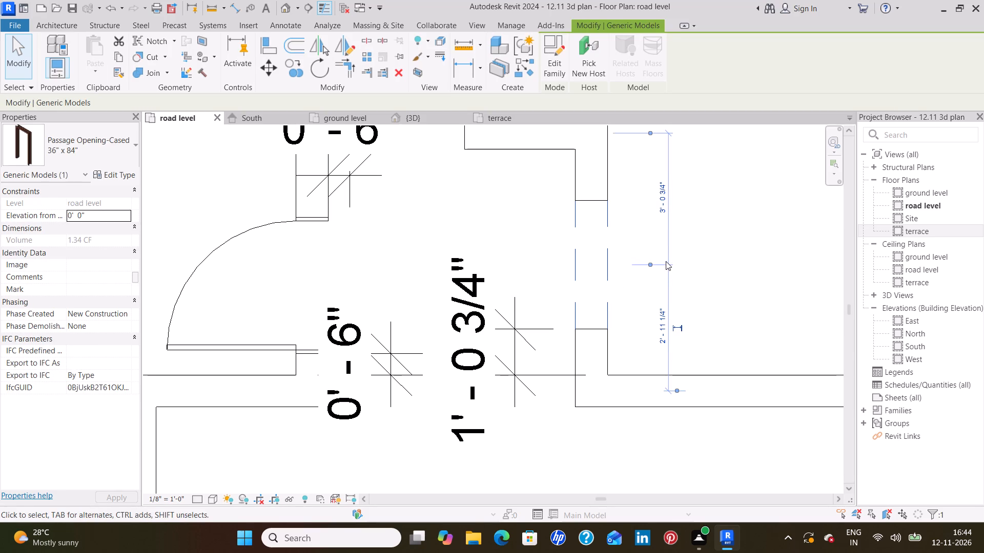
{"action": "key", "text": "Down"}
{"action": "key", "text": "Down"}
{"action": "key", "text": "Down"}
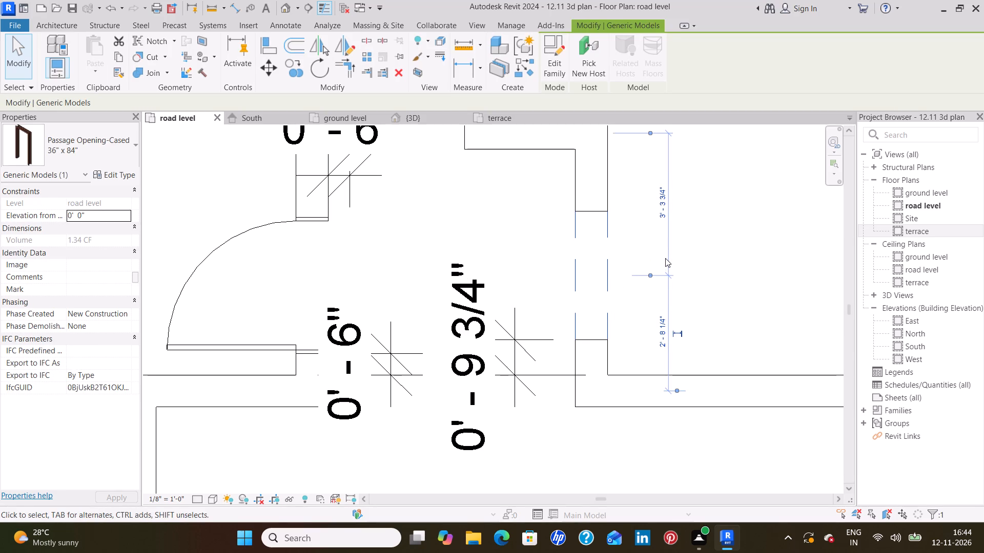
{"action": "key", "text": "Down"}
{"action": "key", "text": "Down"}
{"action": "key", "text": "Down"}
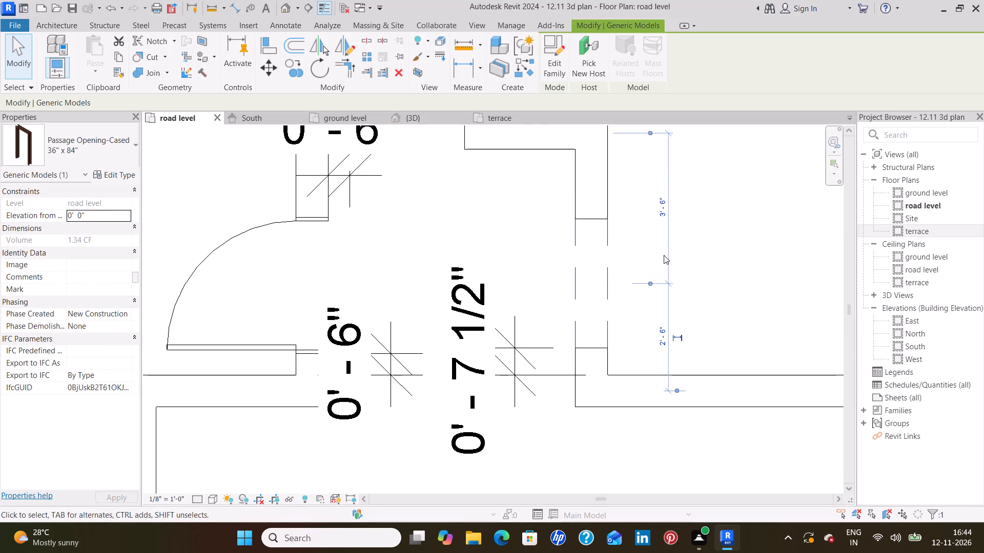
{"action": "key", "text": "Down"}
{"action": "key", "text": "Down"}
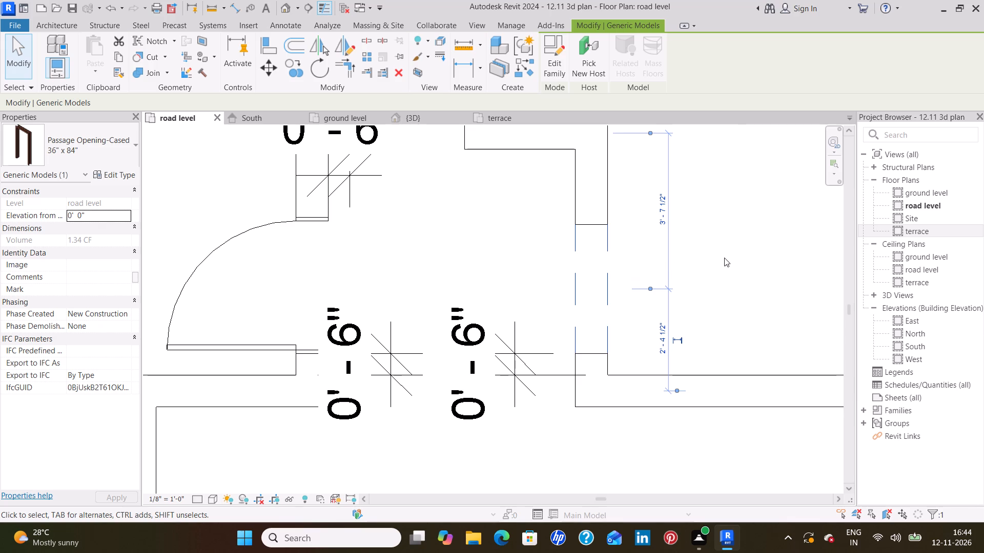
{"action": "left_click", "coordinate": [726, 260]}
{"action": "key", "text": "Escape"}
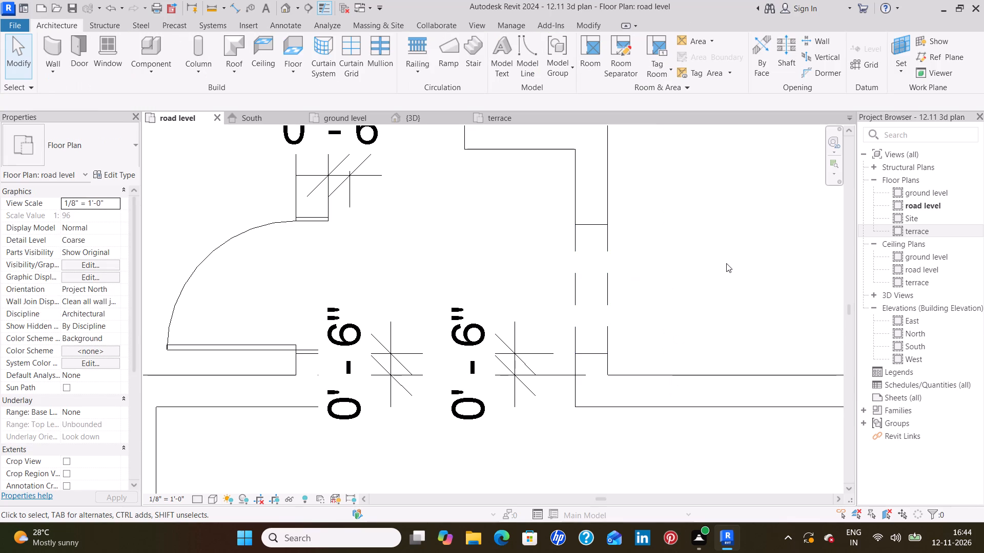
{"action": "key", "text": "Escape"}
Examine the placed doors, cased opening and offset dimensions across the road level plan.
{"action": "scroll", "coordinate": [710, 293], "scroll_direction": "down", "scroll_amount": 4}
{"action": "middle_click_drag", "start_coordinate": [656, 385], "coordinate": [618, 243]}
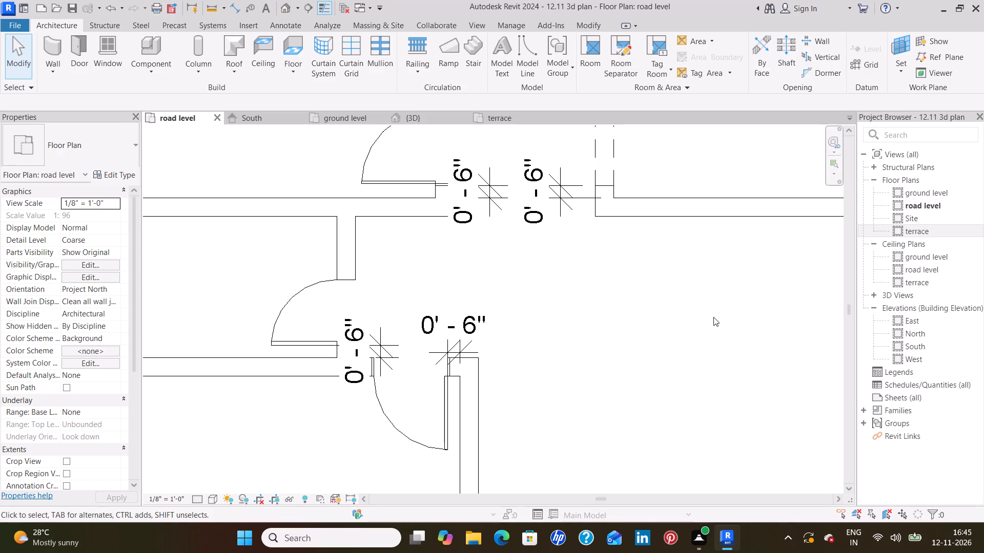
{"action": "scroll", "coordinate": [713, 317], "scroll_direction": "down", "scroll_amount": 4}
{"action": "middle_click_drag", "start_coordinate": [674, 288], "coordinate": [637, 249]}
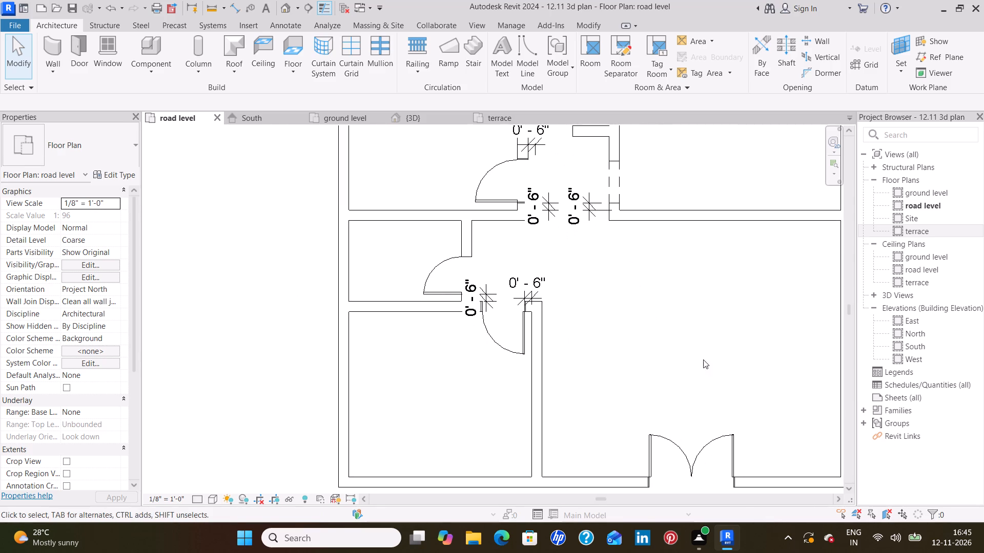
{"action": "middle_click_drag", "start_coordinate": [703, 359], "coordinate": [662, 286]}
{"action": "middle_click_drag", "start_coordinate": [707, 358], "coordinate": [689, 252]}
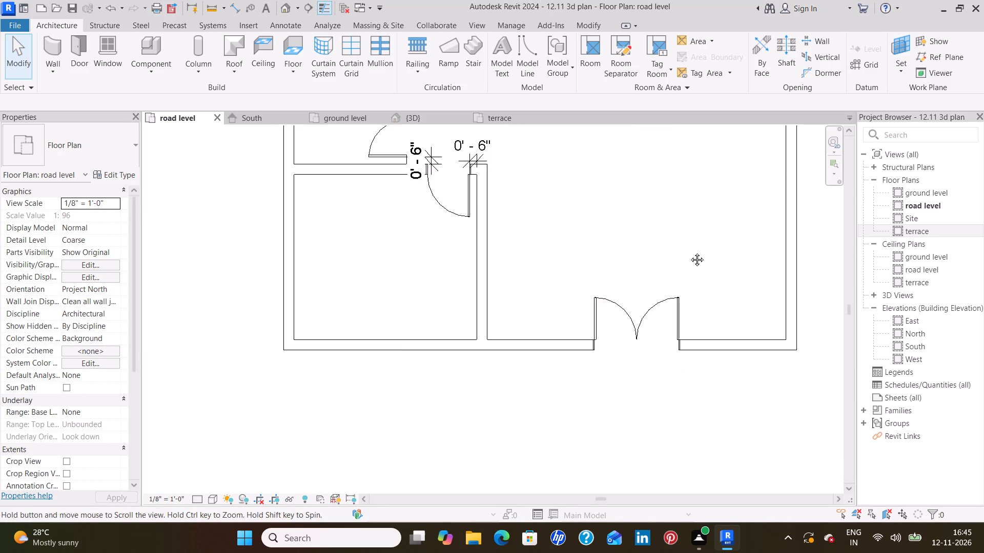
{"action": "middle_click_drag", "start_coordinate": [689, 252], "coordinate": [689, 232]}
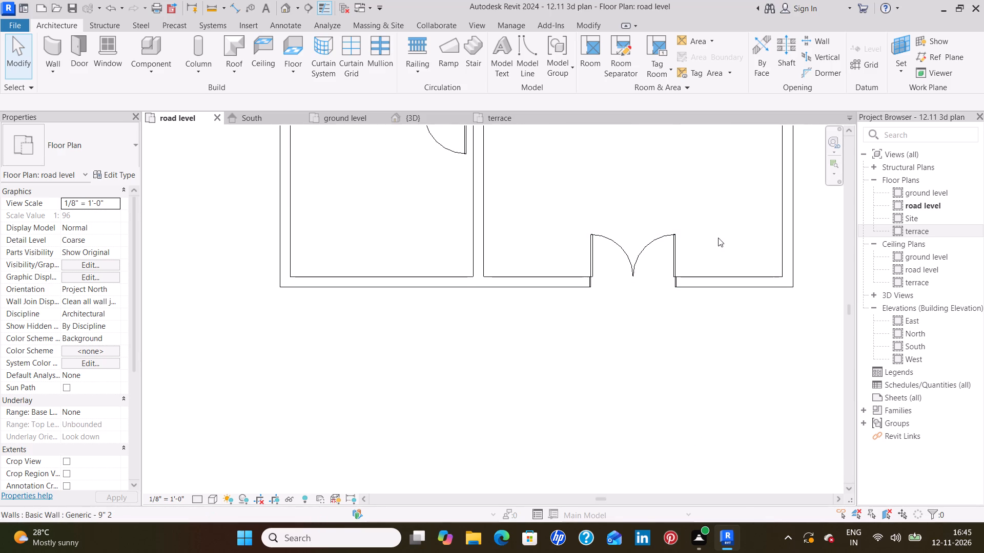
{"action": "middle_click_drag", "start_coordinate": [714, 226], "coordinate": [751, 368]}
{"action": "scroll", "coordinate": [748, 352], "scroll_direction": "down", "scroll_amount": 2}
{"action": "middle_click_drag", "start_coordinate": [725, 305], "coordinate": [725, 323]}
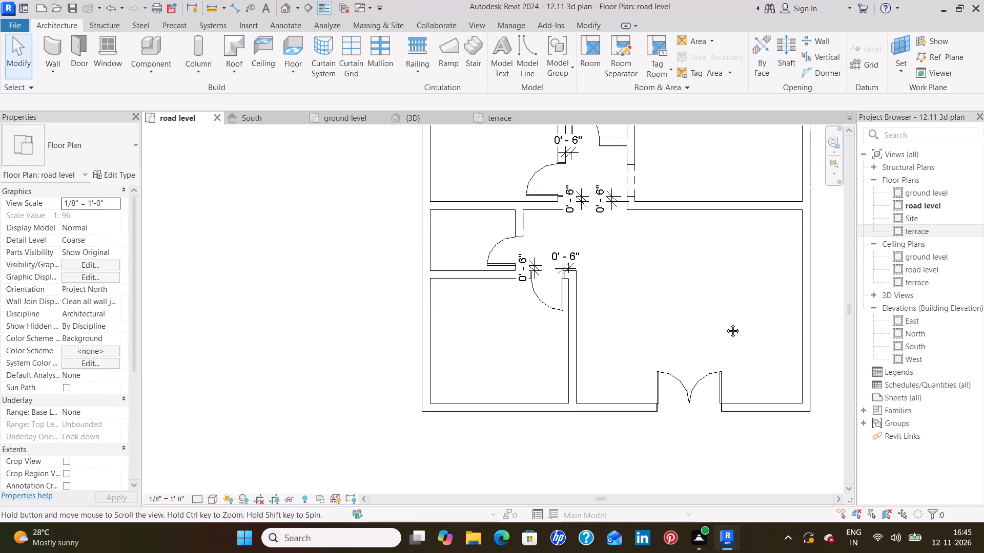
{"action": "middle_click_drag", "start_coordinate": [725, 323], "coordinate": [726, 368]}
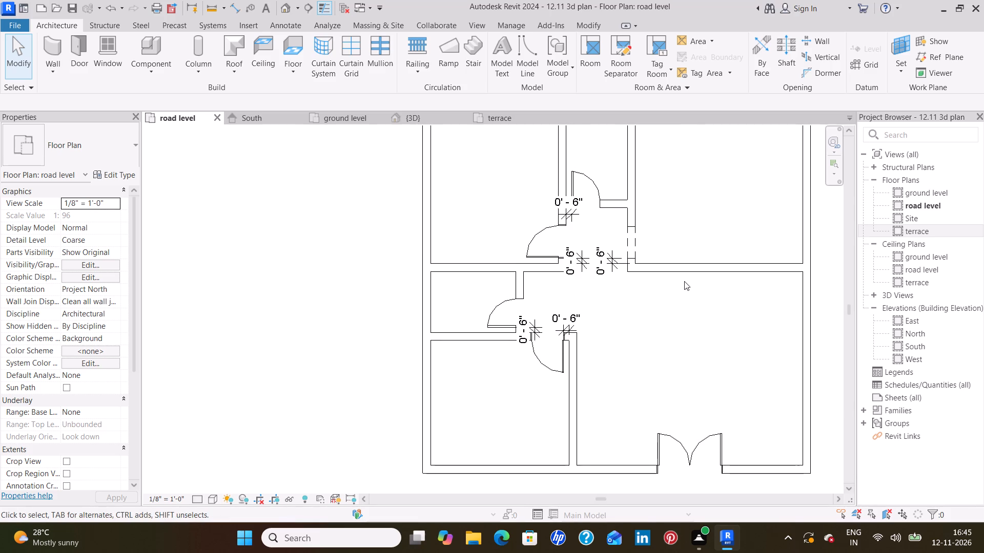
{"action": "scroll", "coordinate": [614, 286], "scroll_direction": "up", "scroll_amount": 4}
{"action": "middle_click_drag", "start_coordinate": [601, 294], "coordinate": [644, 369]}
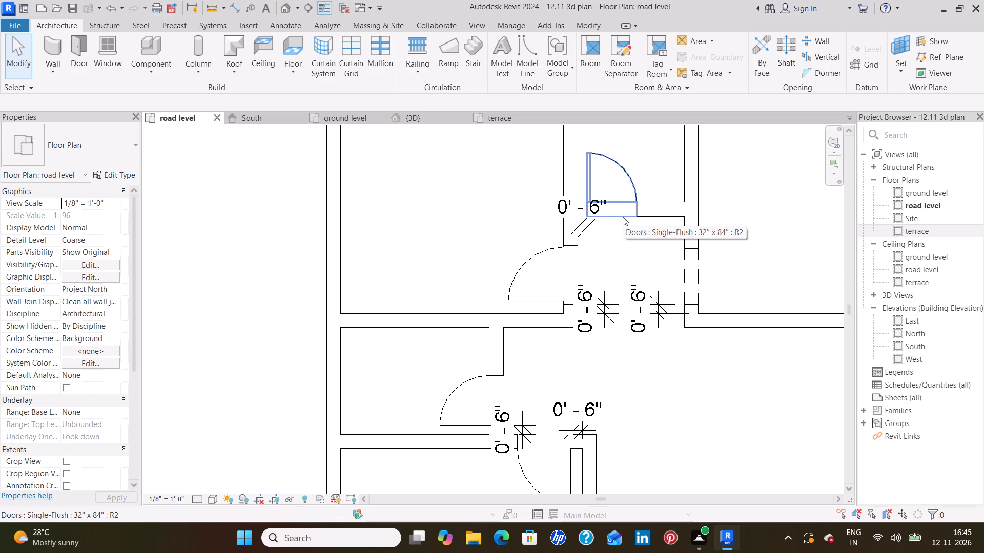
Examine the road level plan's interior doors, cased opening, 0'-6" offsets and double entry door across all rooms.
{"action": "middle_click_drag", "start_coordinate": [644, 274], "coordinate": [616, 214]}
{"action": "scroll", "coordinate": [659, 325], "scroll_direction": "up", "scroll_amount": 1}
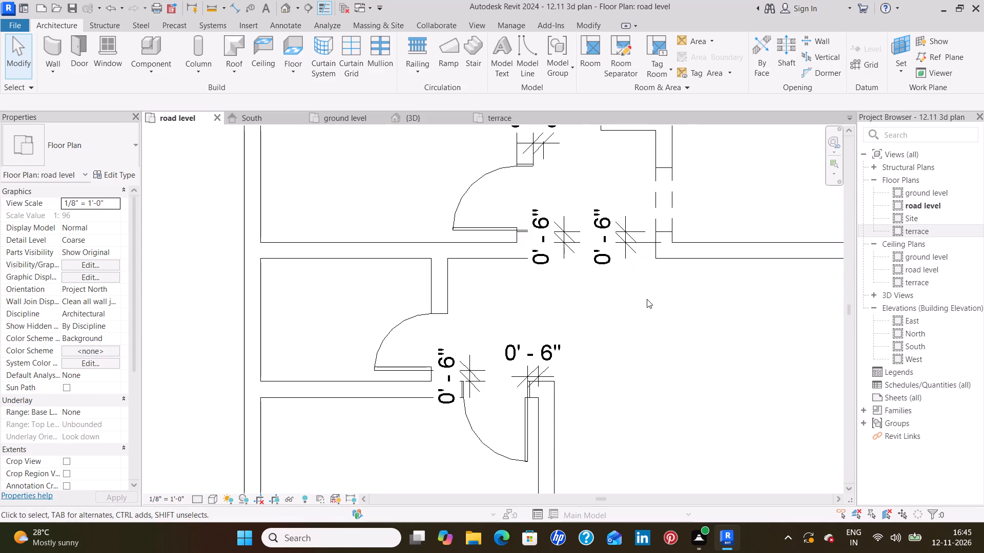
{"action": "scroll", "coordinate": [648, 296], "scroll_direction": "up", "scroll_amount": 1}
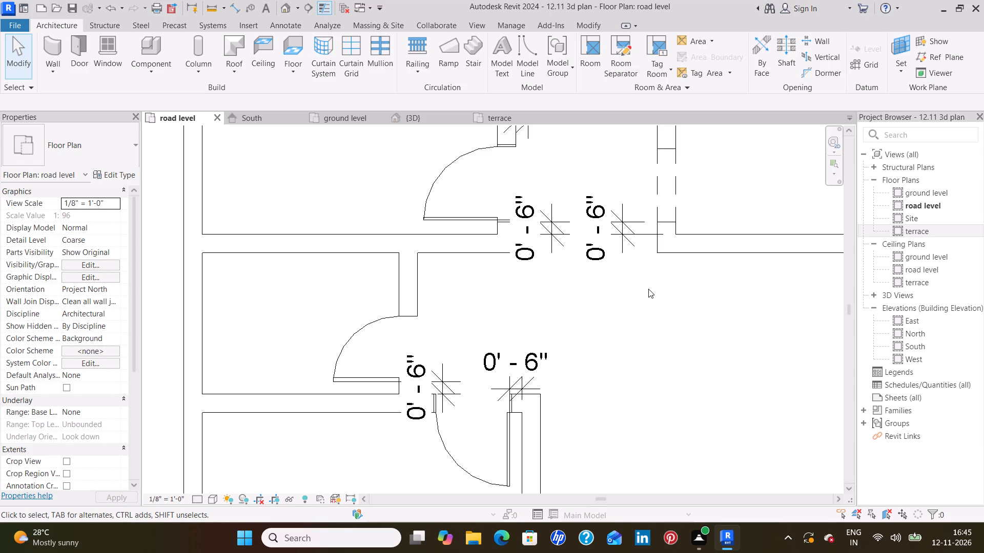
{"action": "scroll", "coordinate": [643, 287], "scroll_direction": "down", "scroll_amount": 1}
{"action": "scroll", "coordinate": [632, 315], "scroll_direction": "up", "scroll_amount": 2}
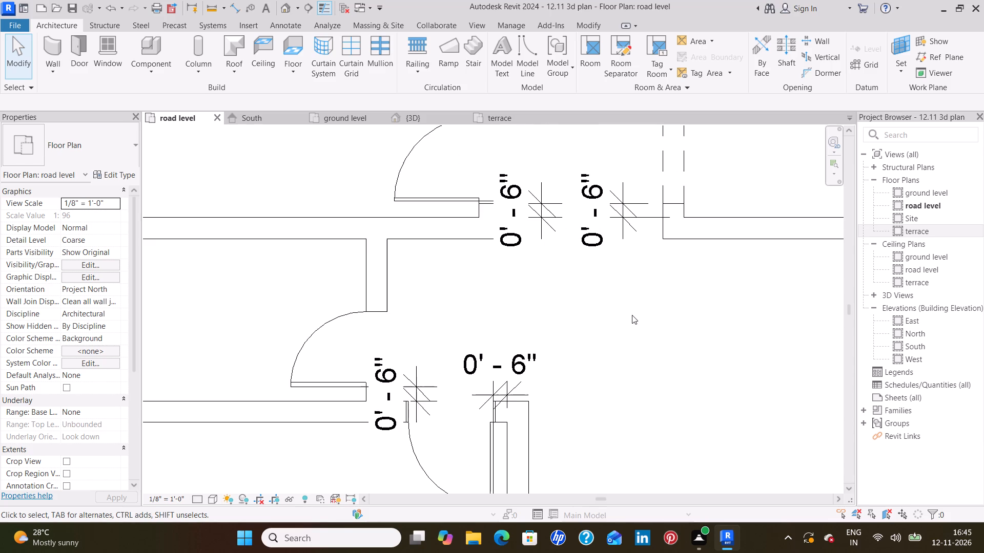
{"action": "middle_click_drag", "start_coordinate": [637, 307], "coordinate": [638, 258]}
{"action": "scroll", "coordinate": [638, 258], "scroll_direction": "down", "scroll_amount": 1}
{"action": "scroll", "coordinate": [742, 325], "scroll_direction": "down", "scroll_amount": 2}
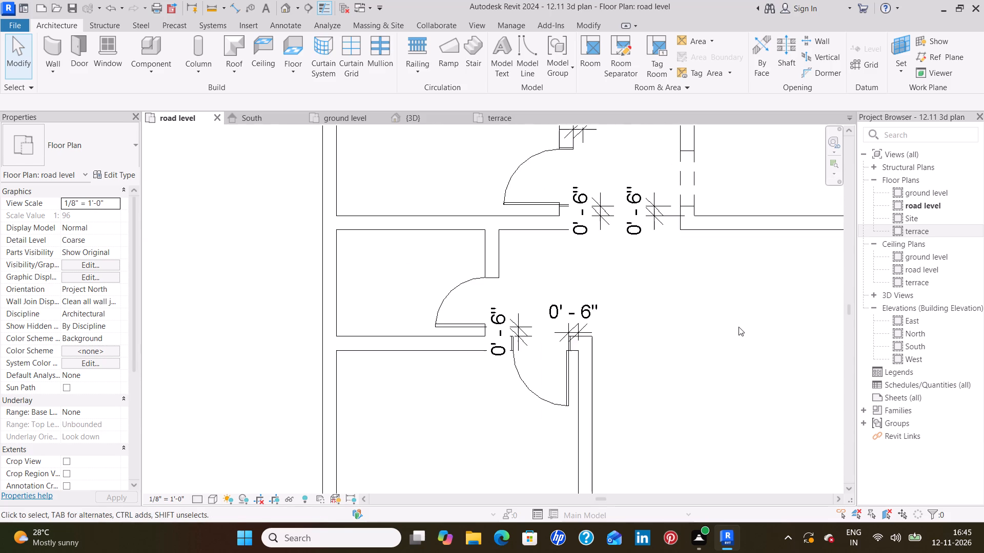
{"action": "middle_click_drag", "start_coordinate": [728, 336], "coordinate": [690, 318]}
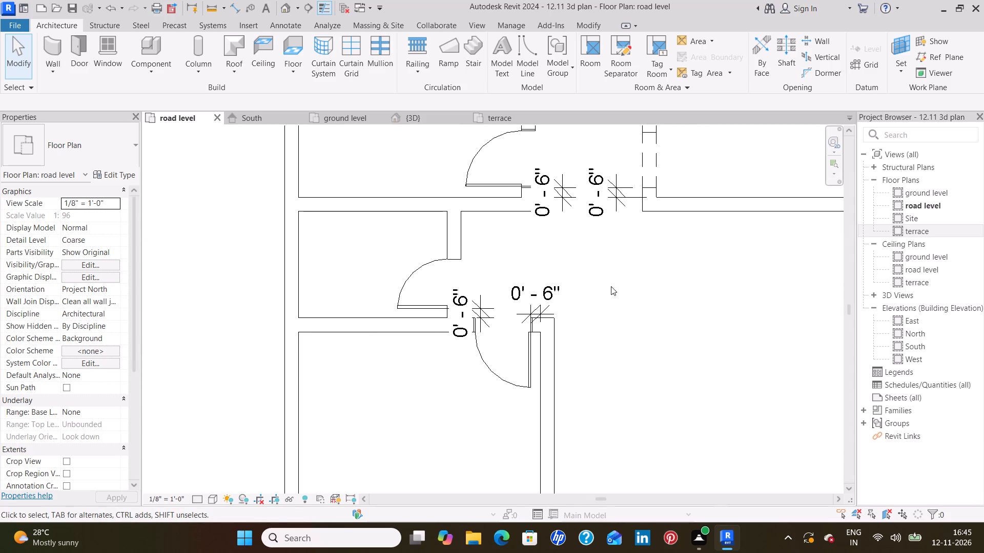
{"action": "scroll", "coordinate": [452, 325], "scroll_direction": "up", "scroll_amount": 7}
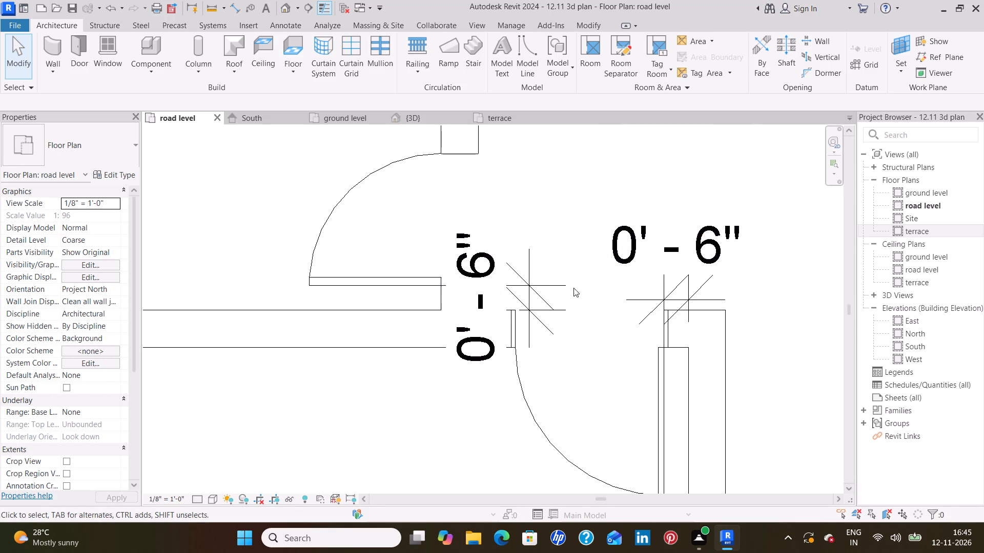
{"action": "scroll", "coordinate": [807, 275], "scroll_direction": "down", "scroll_amount": 3}
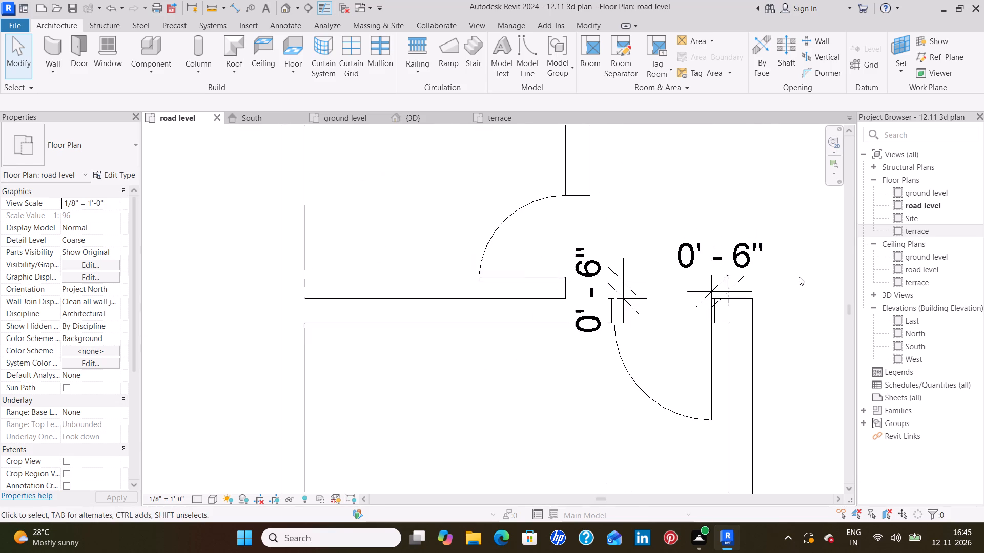
{"action": "scroll", "coordinate": [780, 281], "scroll_direction": "down", "scroll_amount": 3}
{"action": "middle_click_drag", "start_coordinate": [773, 285], "coordinate": [600, 296]}
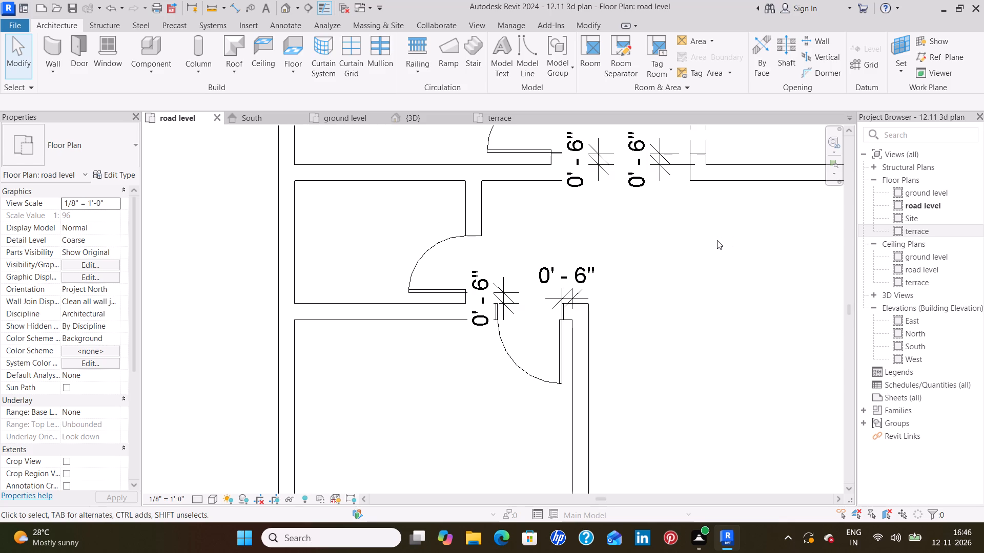
{"action": "scroll", "coordinate": [745, 248], "scroll_direction": "down", "scroll_amount": 3}
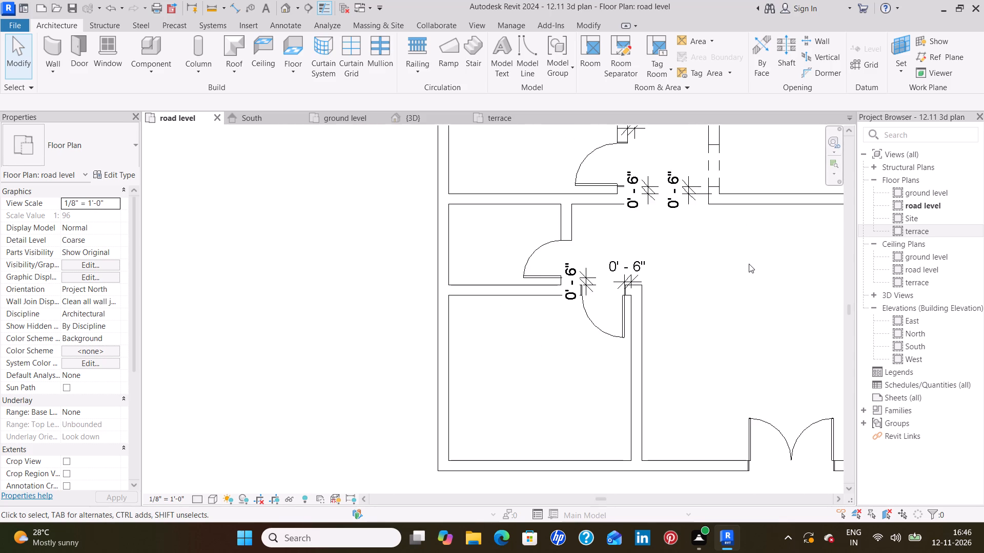
{"action": "scroll", "coordinate": [749, 264], "scroll_direction": "down", "scroll_amount": 4}
{"action": "middle_click_drag", "start_coordinate": [754, 263], "coordinate": [615, 268]}
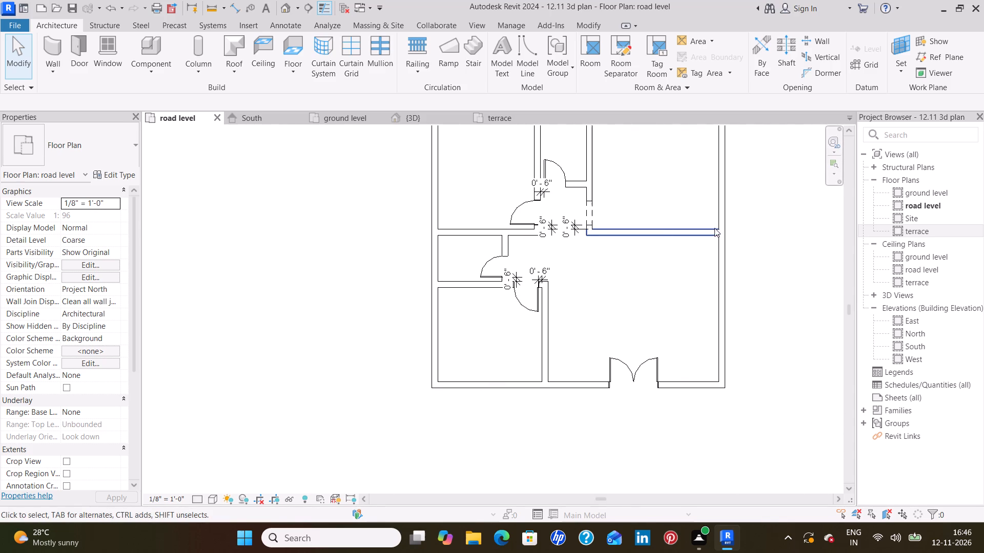
{"action": "middle_click_drag", "start_coordinate": [756, 242], "coordinate": [721, 273]}
{"action": "middle_click", "coordinate": [721, 274]}
{"action": "scroll", "coordinate": [619, 218], "scroll_direction": "up", "scroll_amount": 2}
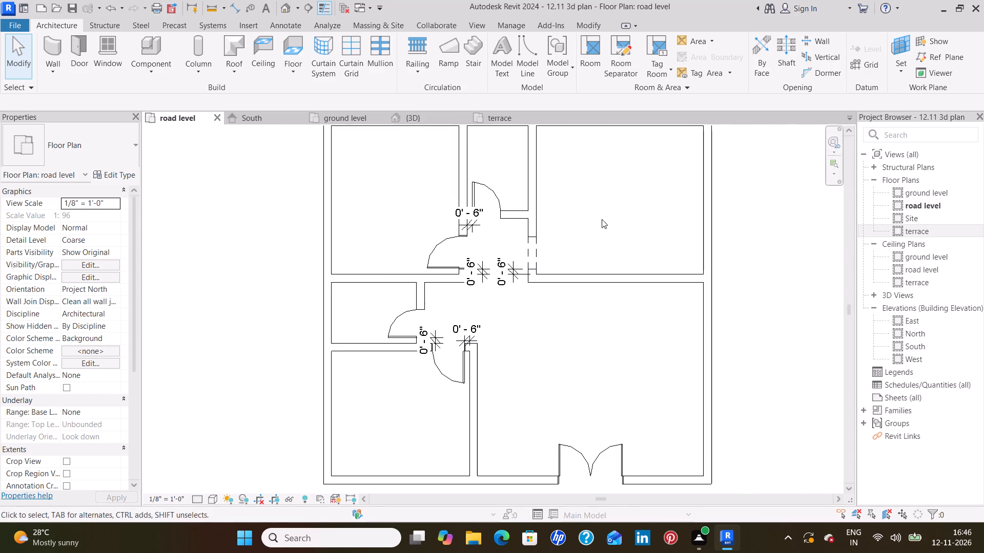
{"action": "middle_click_drag", "start_coordinate": [593, 220], "coordinate": [687, 223]}
{"action": "middle_click_drag", "start_coordinate": [711, 309], "coordinate": [715, 230]}
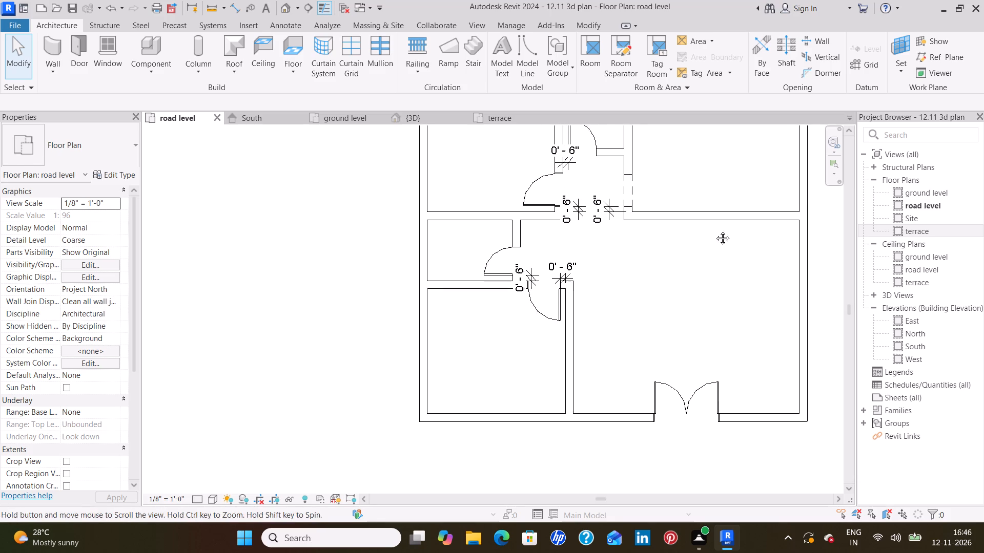
{"action": "middle_click_drag", "start_coordinate": [715, 230], "coordinate": [716, 225]}
{"action": "scroll", "coordinate": [678, 323], "scroll_direction": "up", "scroll_amount": 2}
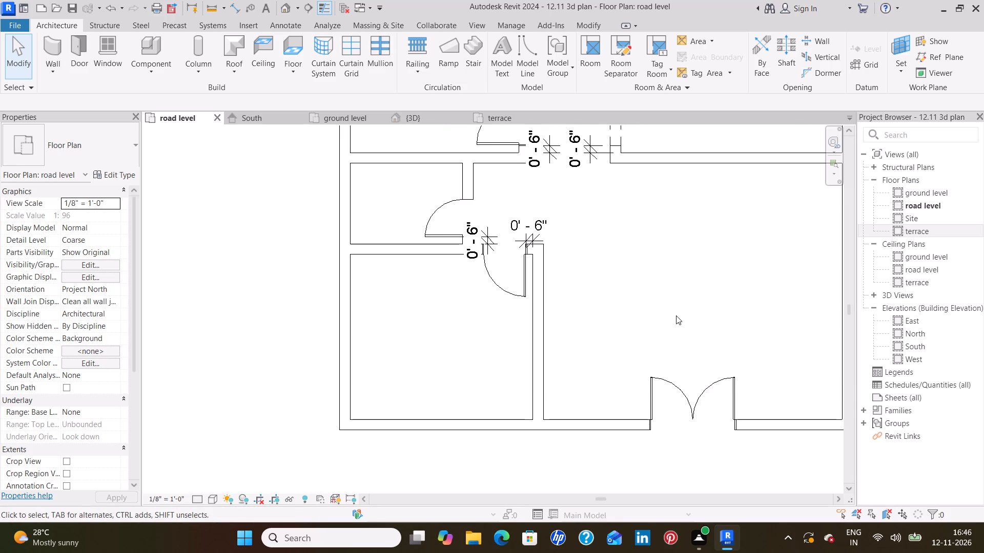
{"action": "middle_click", "coordinate": [678, 311]}
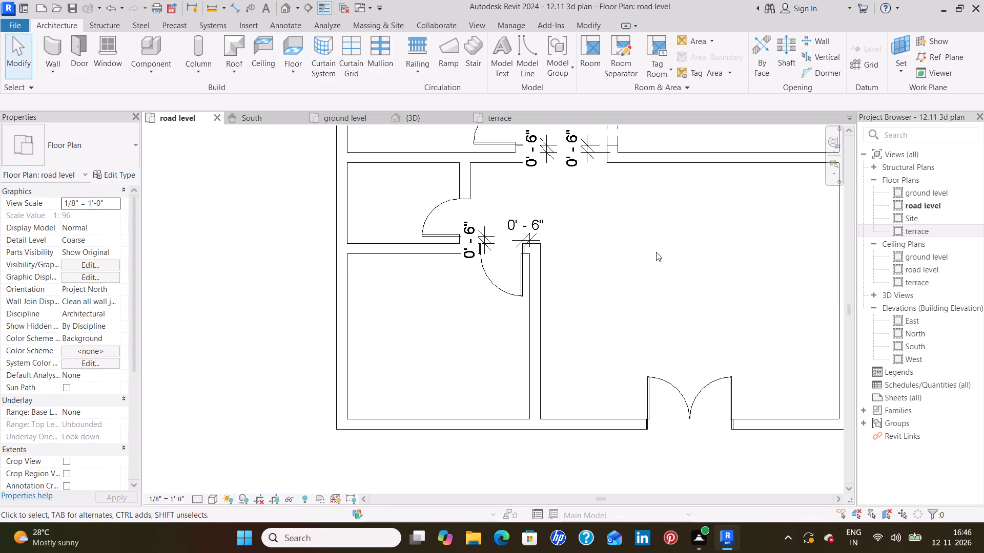
{"action": "middle_click_drag", "start_coordinate": [656, 252], "coordinate": [597, 235]}
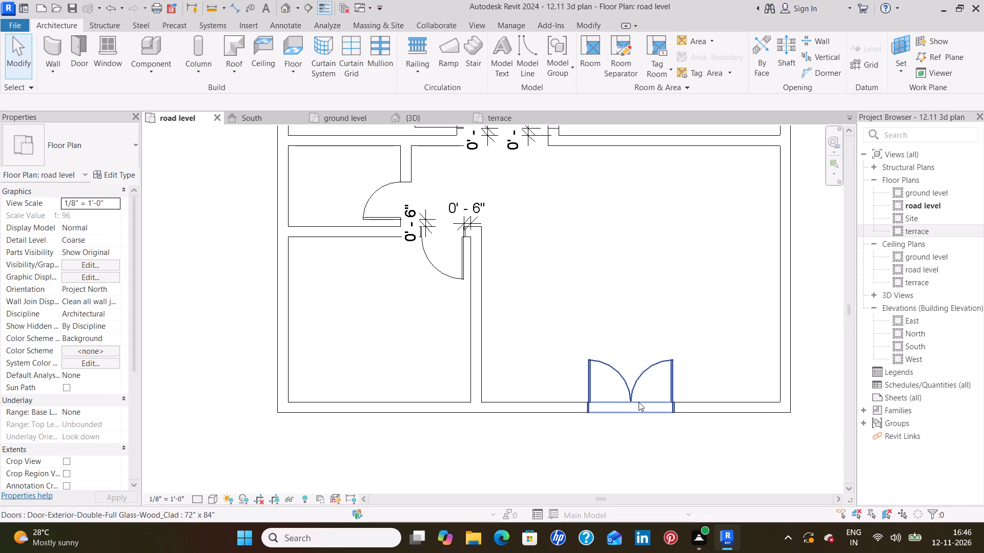
{"action": "middle_click_drag", "start_coordinate": [707, 294], "coordinate": [662, 332]}
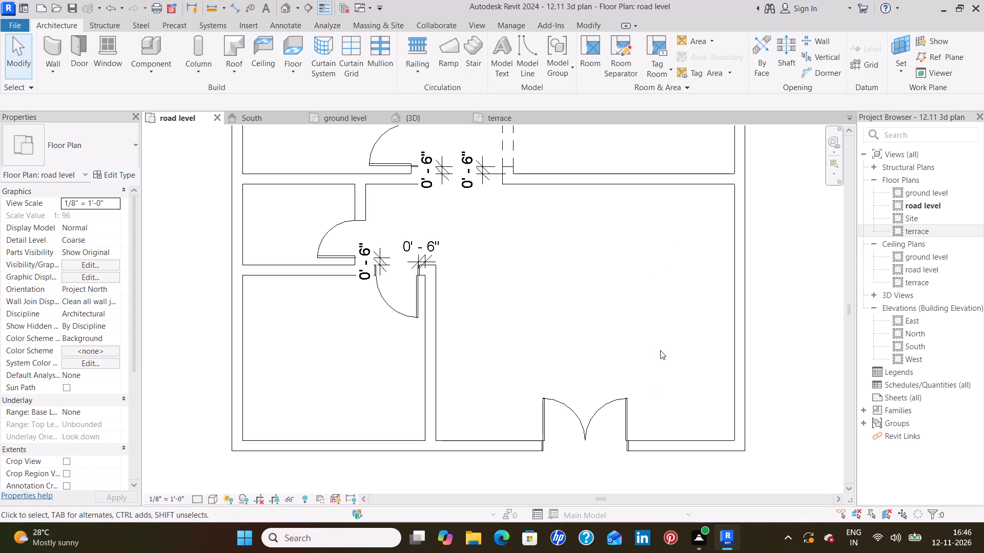
{"action": "middle_click_drag", "start_coordinate": [660, 350], "coordinate": [685, 303]}
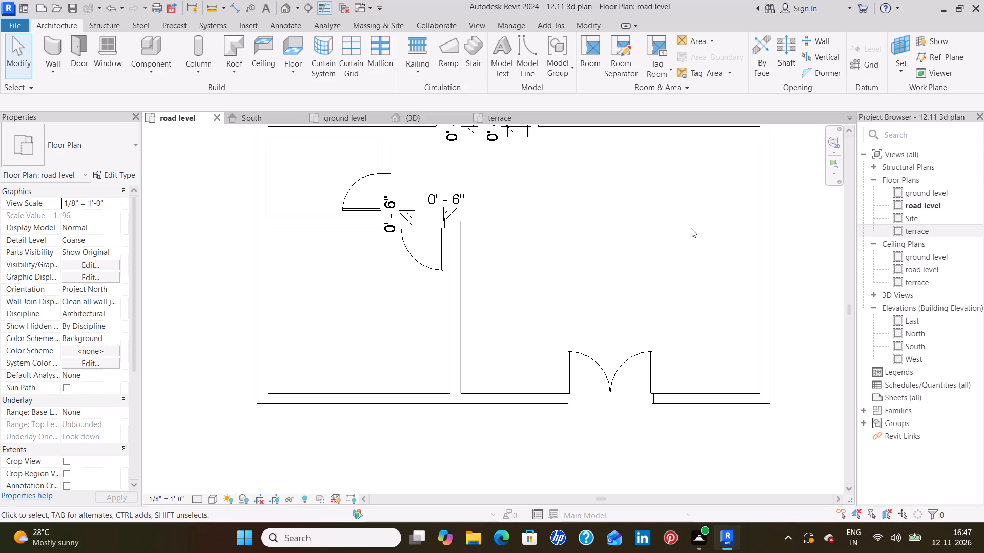
{"action": "middle_click", "coordinate": [667, 270]}
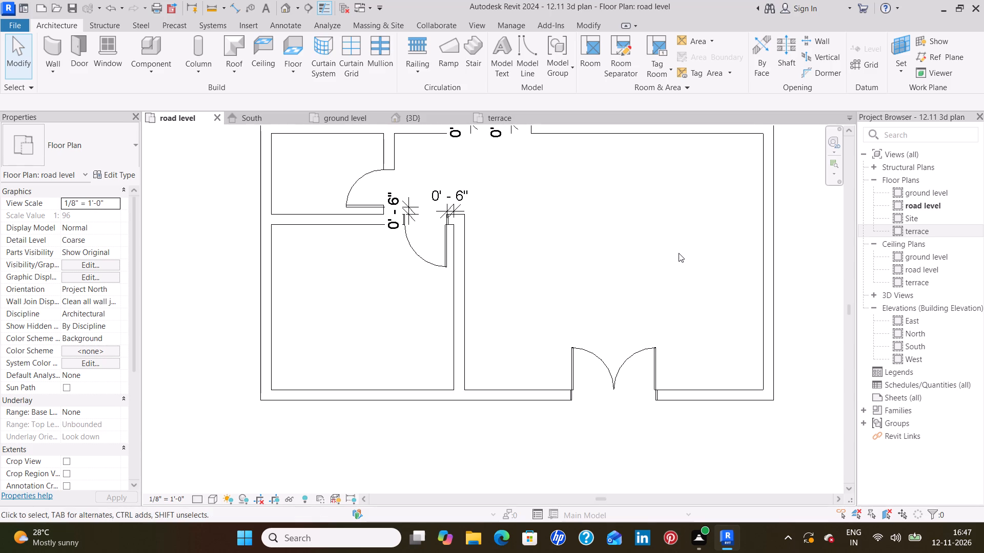
{"action": "middle_click_drag", "start_coordinate": [660, 256], "coordinate": [646, 306]}
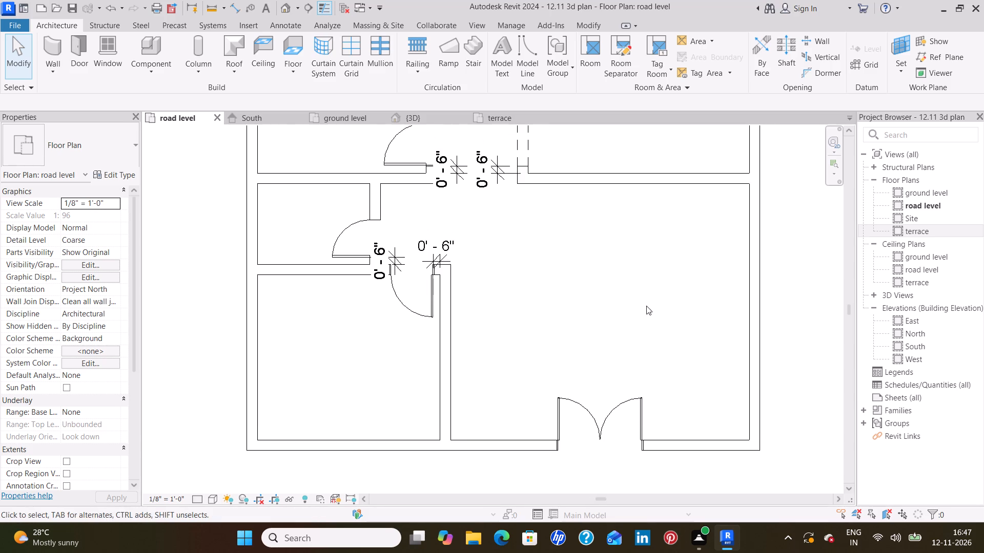
{"action": "middle_click_drag", "start_coordinate": [651, 302], "coordinate": [651, 355]}
{"action": "scroll", "coordinate": [651, 356], "scroll_direction": "down", "scroll_amount": 2}
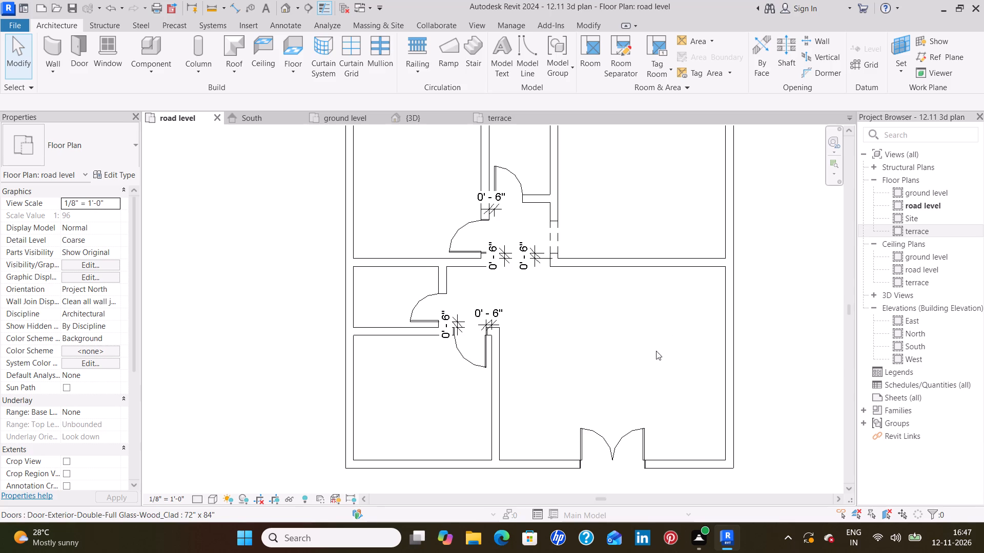
{"action": "middle_click_drag", "start_coordinate": [654, 349], "coordinate": [645, 315]}
{"action": "middle_click_drag", "start_coordinate": [645, 323], "coordinate": [643, 346]}
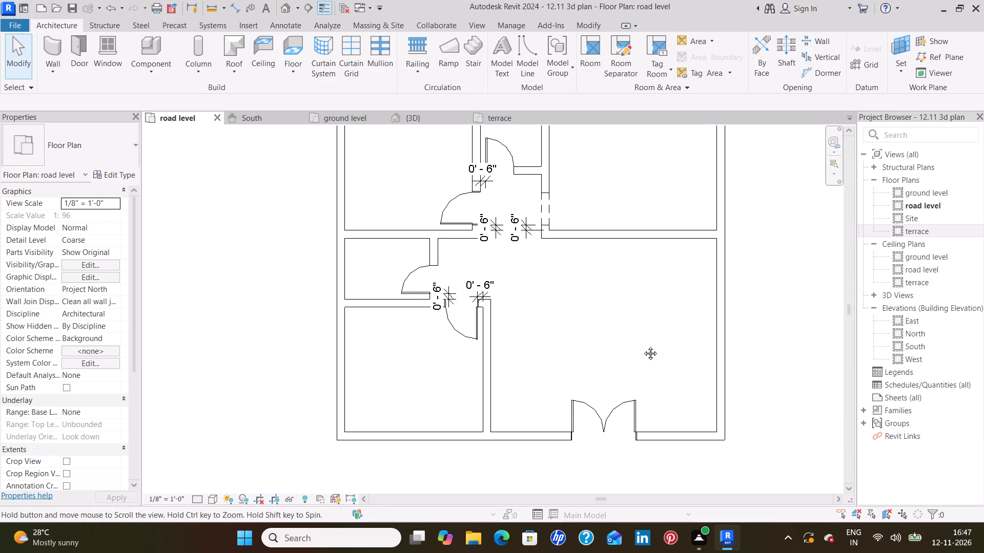
{"action": "middle_click_drag", "start_coordinate": [643, 346], "coordinate": [639, 356]}
{"action": "middle_click_drag", "start_coordinate": [637, 343], "coordinate": [627, 358]}
{"action": "middle_click", "coordinate": [627, 358]}
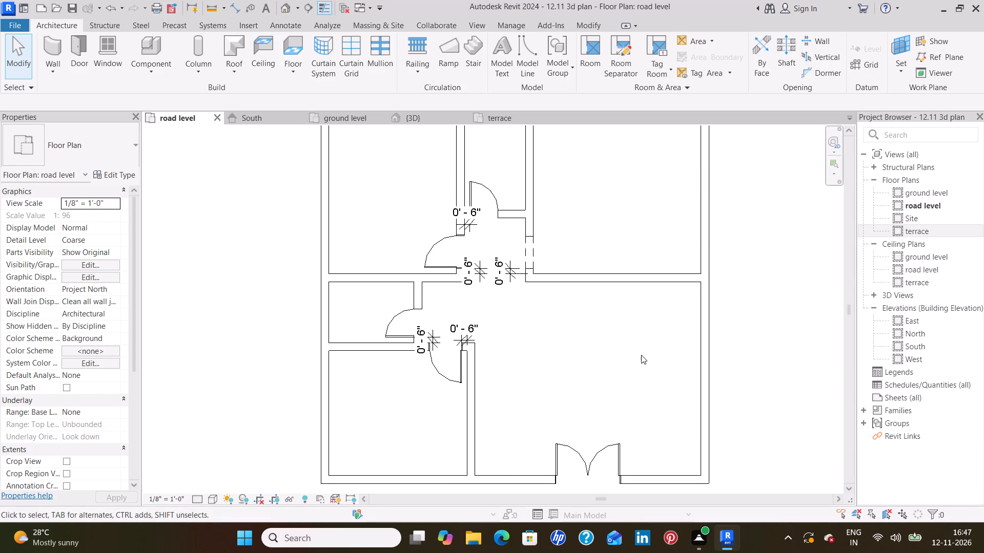
{"action": "scroll", "coordinate": [642, 355], "scroll_direction": "down", "scroll_amount": 4}
{"action": "scroll", "coordinate": [607, 364], "scroll_direction": "up", "scroll_amount": 1}
{"action": "middle_click_drag", "start_coordinate": [607, 362], "coordinate": [633, 328]}
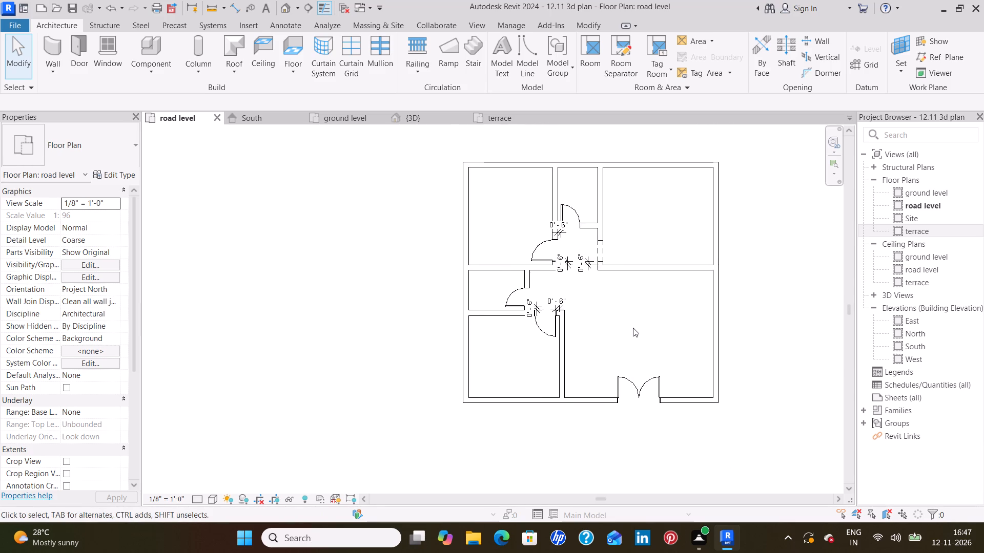
{"action": "scroll", "coordinate": [633, 328], "scroll_direction": "up", "scroll_amount": 3}
{"action": "middle_click_drag", "start_coordinate": [643, 321], "coordinate": [619, 355]}
{"action": "scroll", "coordinate": [616, 356], "scroll_direction": "up", "scroll_amount": 1}
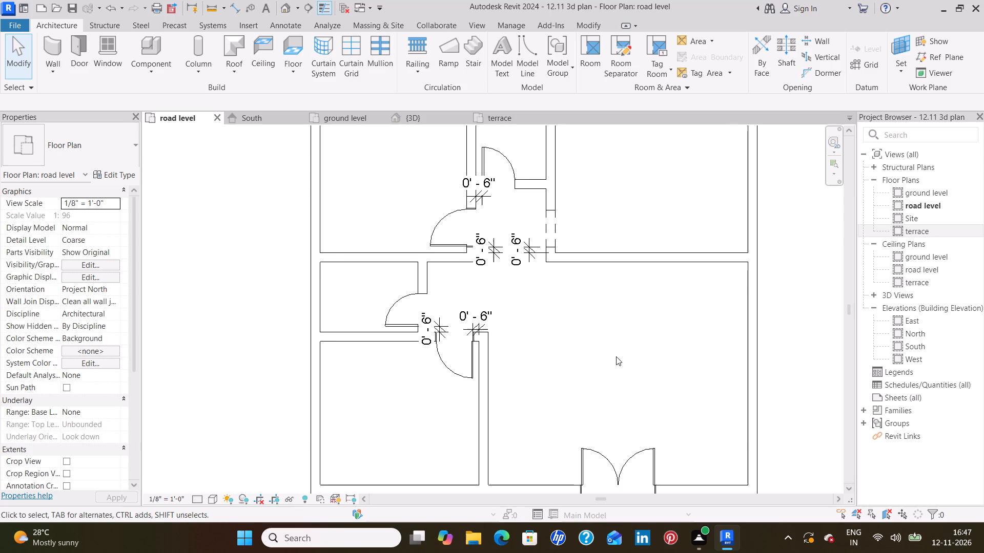
{"action": "middle_click_drag", "start_coordinate": [616, 356], "coordinate": [620, 371]}
{"action": "scroll", "coordinate": [637, 361], "scroll_direction": "down", "scroll_amount": 1}
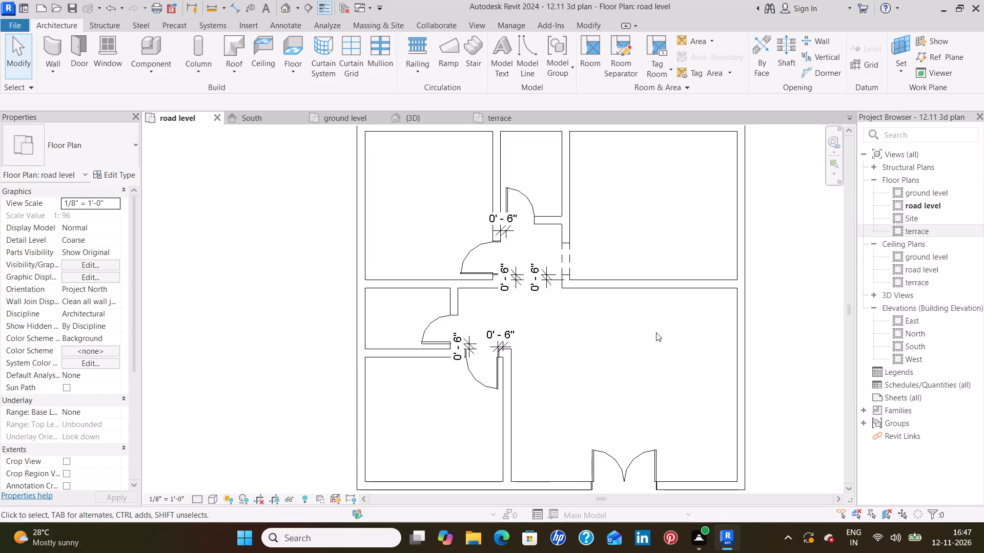
{"action": "middle_click_drag", "start_coordinate": [667, 409], "coordinate": [648, 333]}
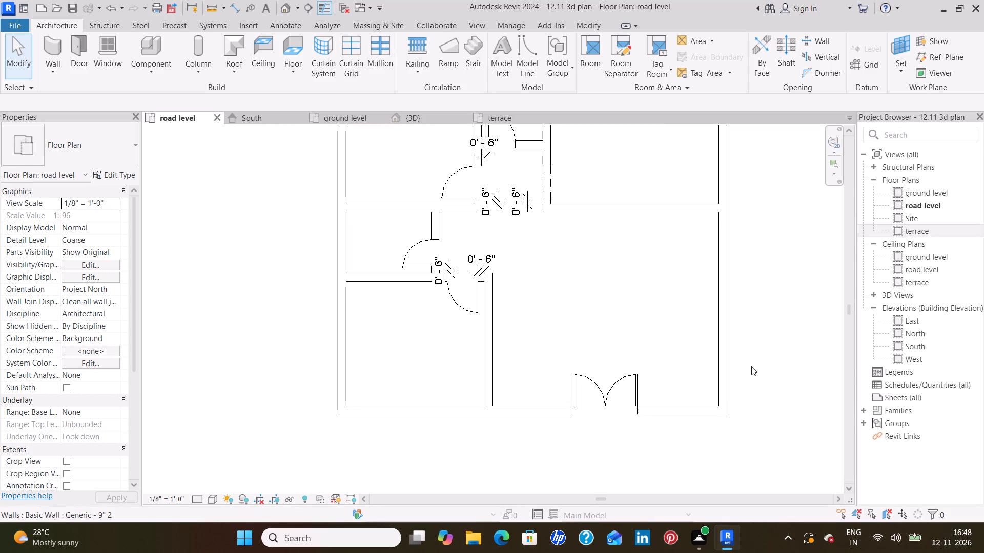
{"action": "middle_click_drag", "start_coordinate": [686, 324], "coordinate": [632, 380]}
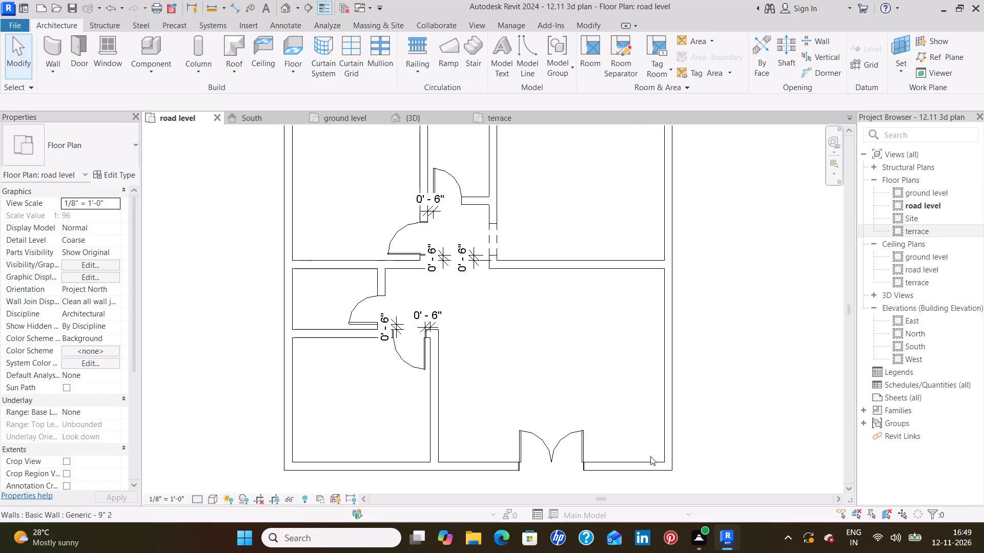
{"action": "middle_click_drag", "start_coordinate": [606, 378], "coordinate": [620, 439]}
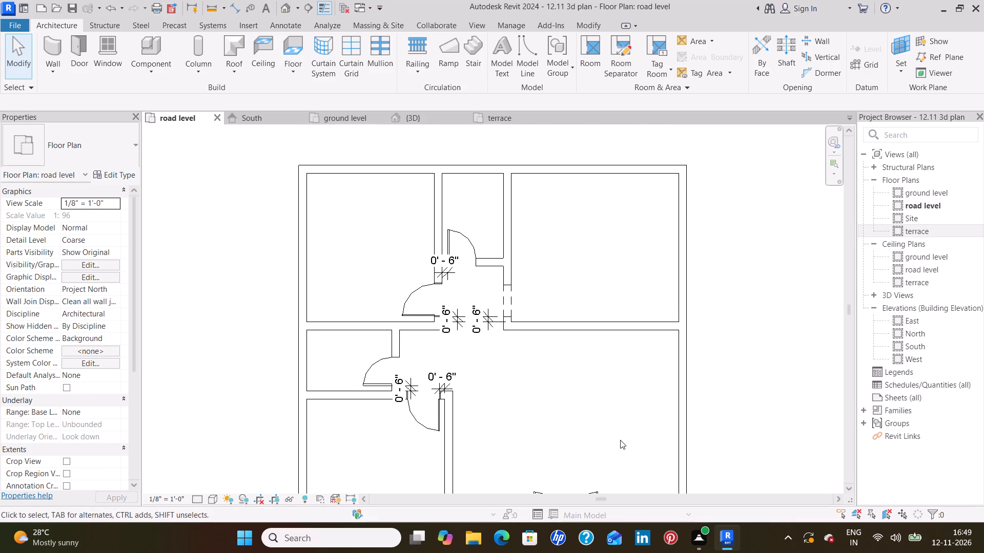
Delete all the 0'-6" linear offset dimensions beside the doors and cased opening on the road level plan.
{"action": "left_click", "coordinate": [479, 326]}
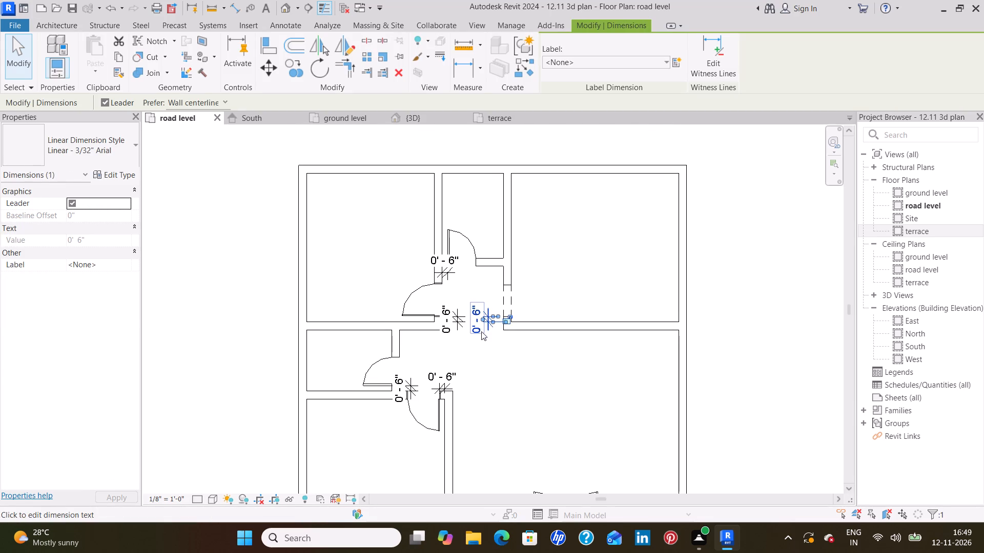
{"action": "key", "text": "s"}
{"action": "key", "text": "a"}
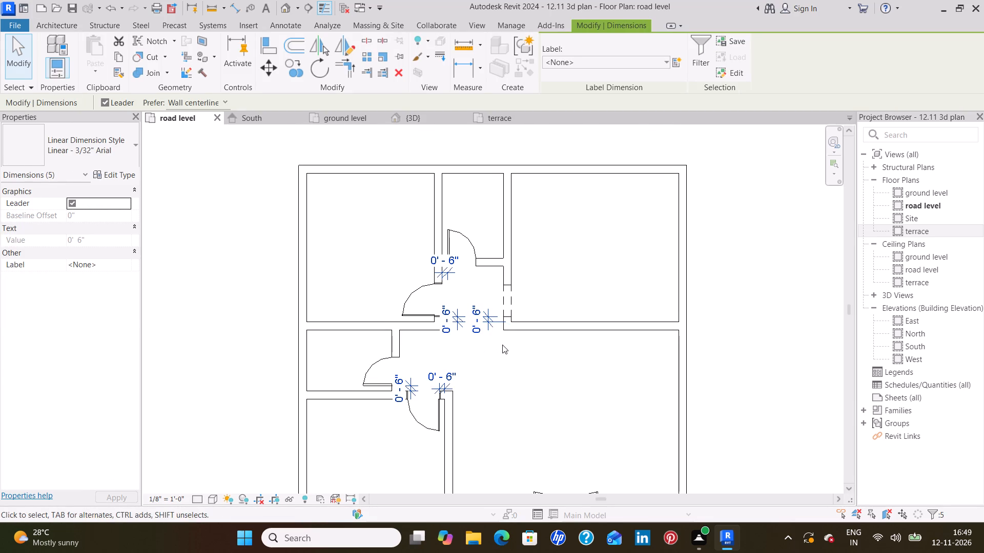
{"action": "key", "text": "Delete"}
Examine the road level plan's rooms, interior doors, cased opening and double entry door with the offset dimensions cleared.
{"action": "middle_click_drag", "start_coordinate": [581, 402], "coordinate": [598, 348]}
{"action": "scroll", "coordinate": [567, 379], "scroll_direction": "up", "scroll_amount": 1}
{"action": "scroll", "coordinate": [514, 365], "scroll_direction": "up", "scroll_amount": 1}
{"action": "middle_click_drag", "start_coordinate": [514, 365], "coordinate": [570, 380]}
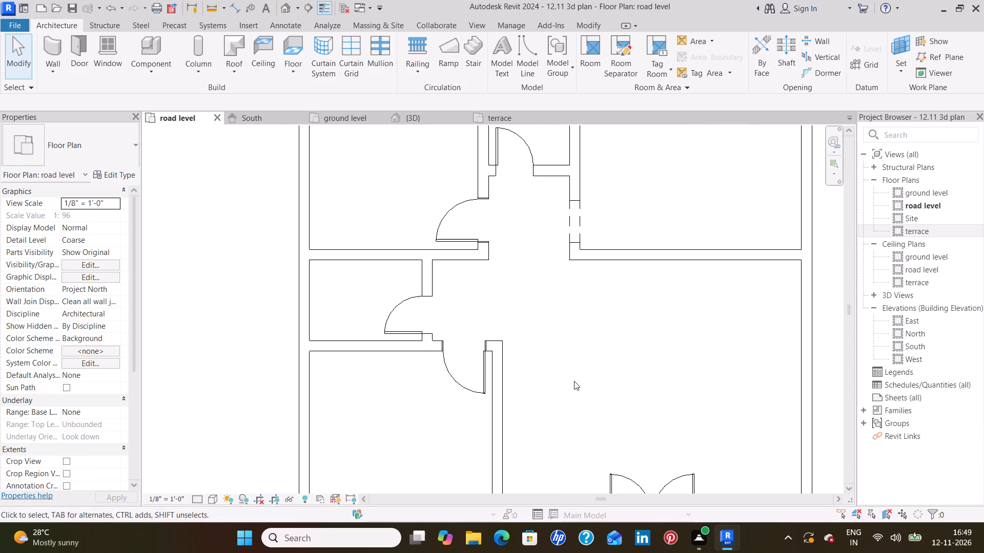
{"action": "middle_click_drag", "start_coordinate": [634, 377], "coordinate": [642, 423]}
{"action": "scroll", "coordinate": [642, 425], "scroll_direction": "down", "scroll_amount": 2}
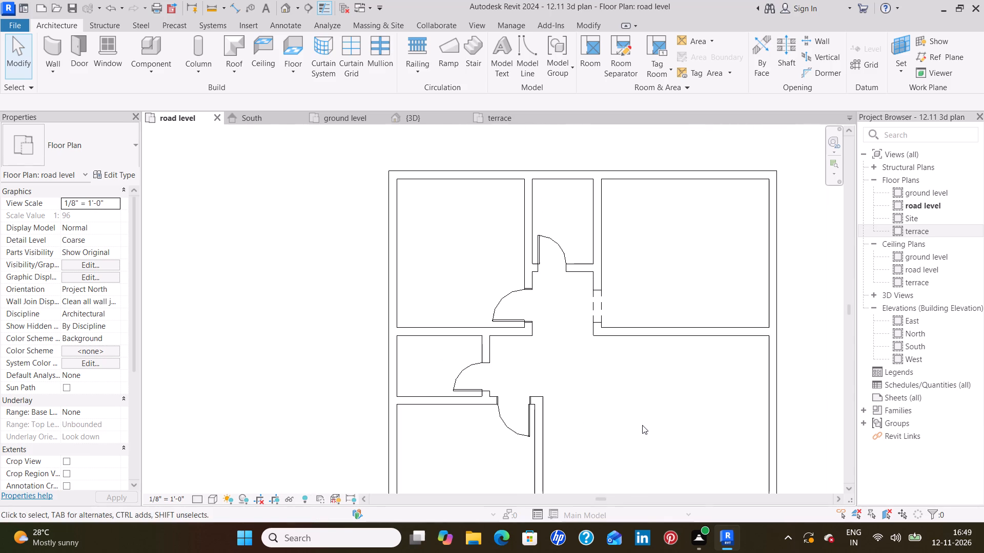
{"action": "middle_click_drag", "start_coordinate": [638, 468], "coordinate": [626, 410]}
{"action": "middle_click_drag", "start_coordinate": [648, 407], "coordinate": [614, 415]}
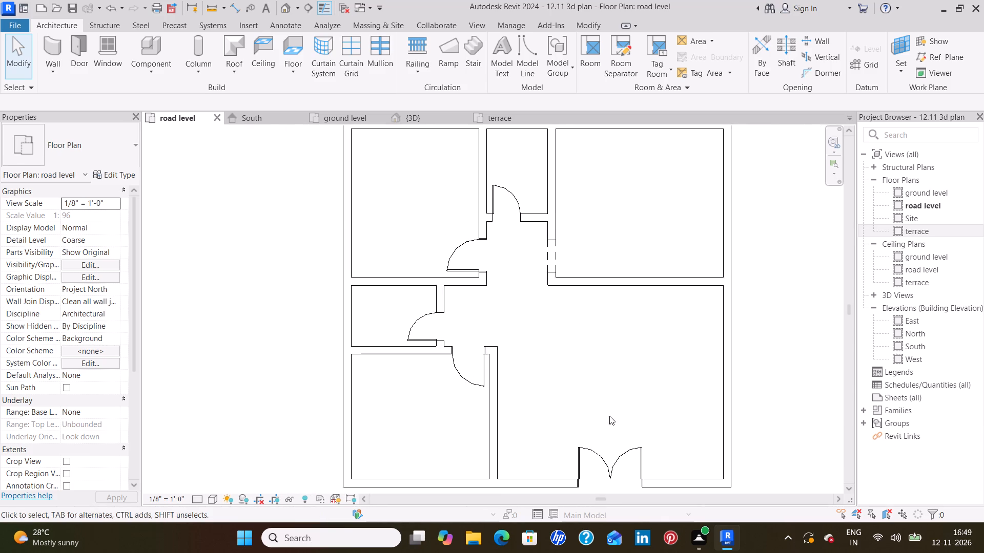
{"action": "scroll", "coordinate": [609, 416], "scroll_direction": "down", "scroll_amount": 1}
{"action": "middle_click_drag", "start_coordinate": [620, 415], "coordinate": [590, 398]}
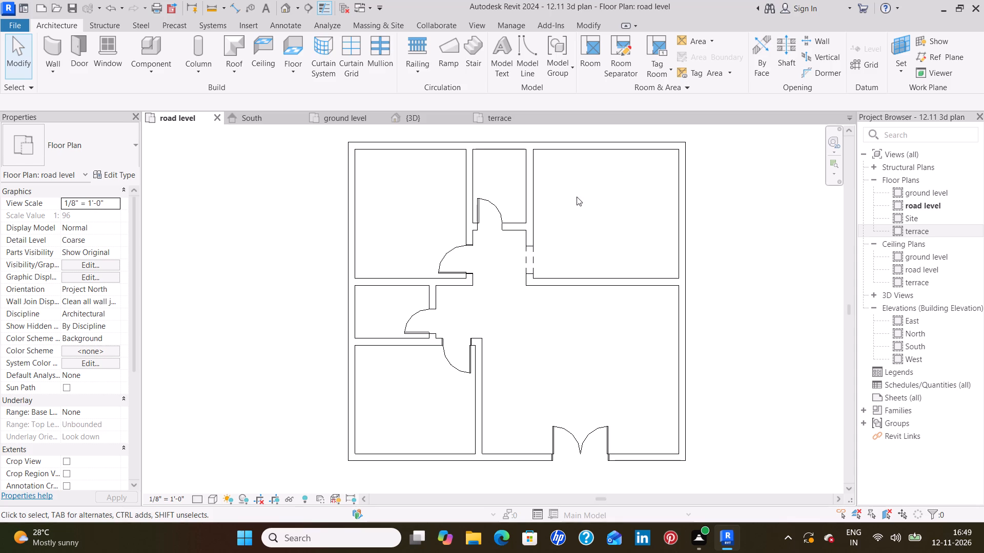
Place 90" x 60" x 6" 10-degree bay casement windows on the left exterior wall: upper-left room about 6'-6" below the top wall, lower-left room centred.
{"action": "left_click", "coordinate": [108, 41]}
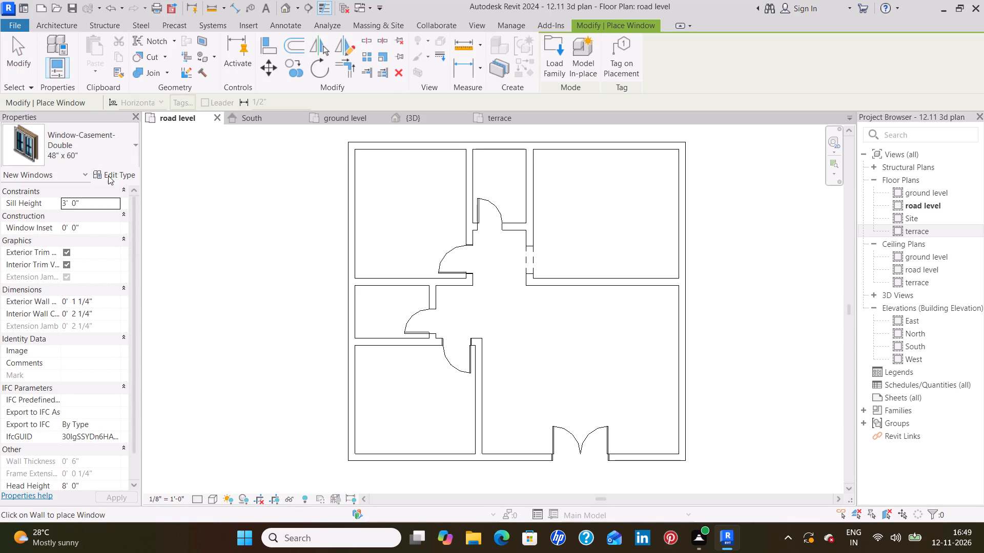
{"action": "left_click", "coordinate": [108, 176]}
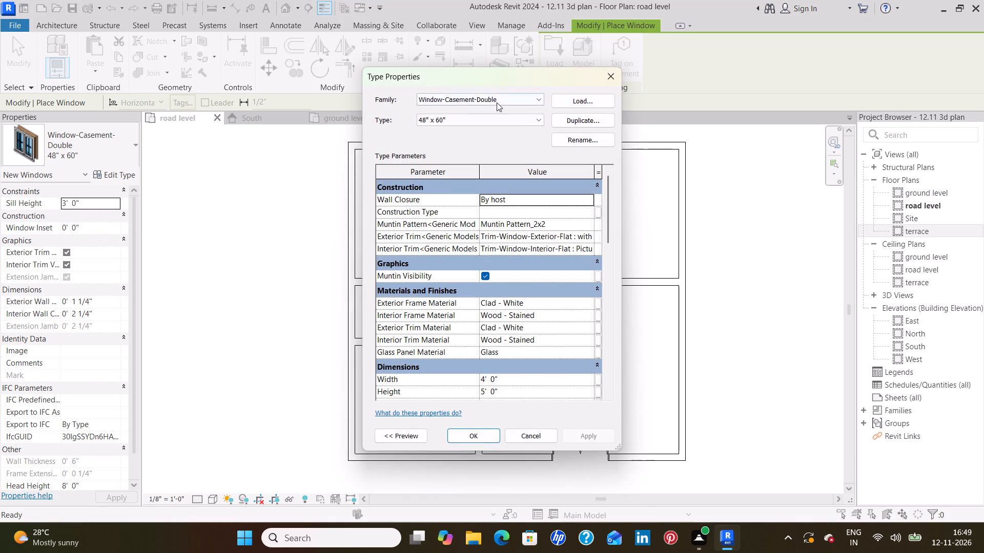
{"action": "left_click", "coordinate": [610, 81]}
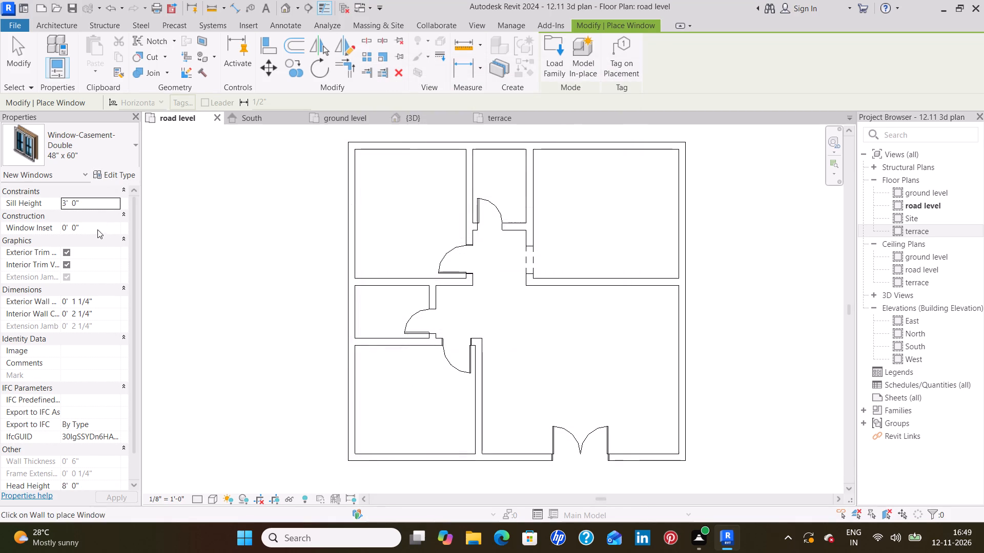
{"action": "left_click", "coordinate": [91, 152]}
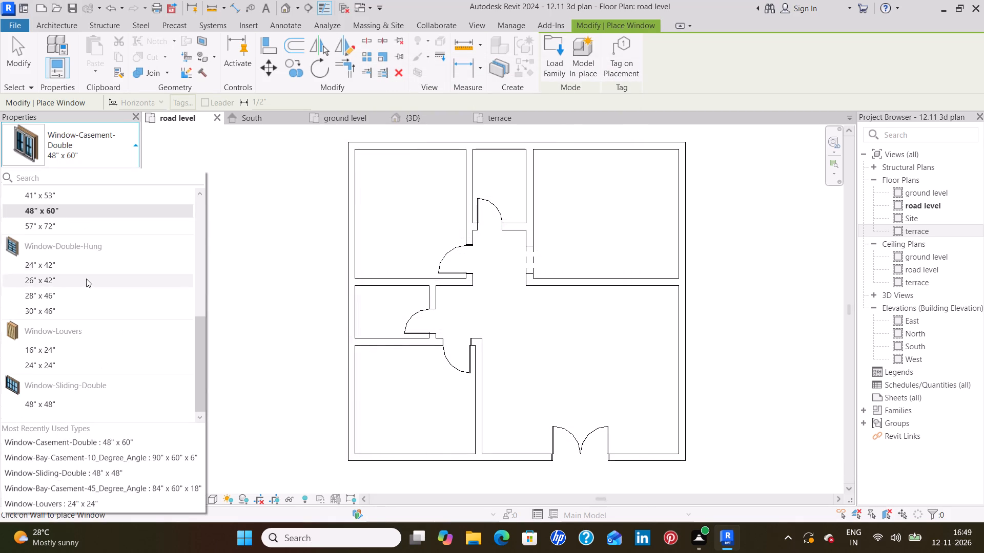
{"action": "scroll", "coordinate": [89, 298], "scroll_direction": "up", "scroll_amount": 2}
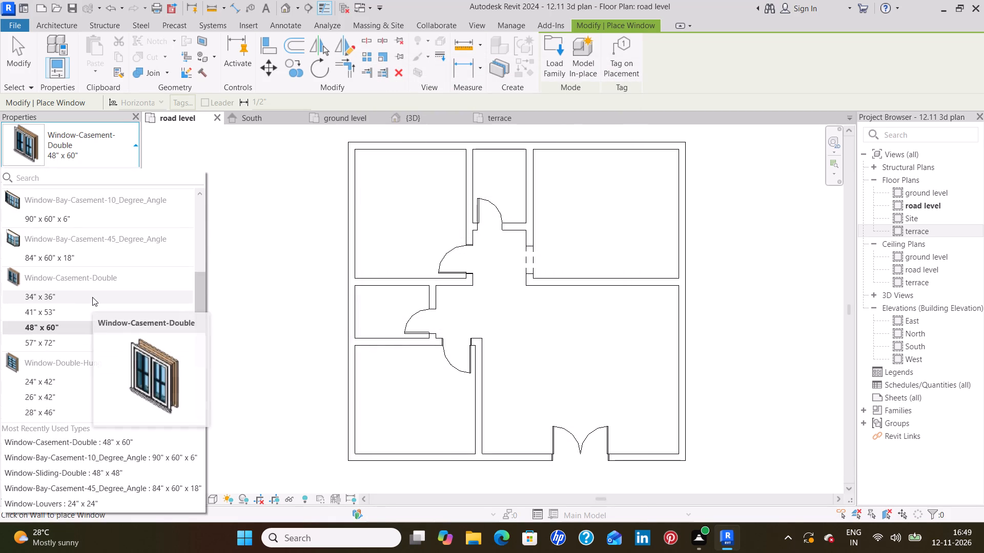
{"action": "scroll", "coordinate": [94, 296], "scroll_direction": "up", "scroll_amount": 1}
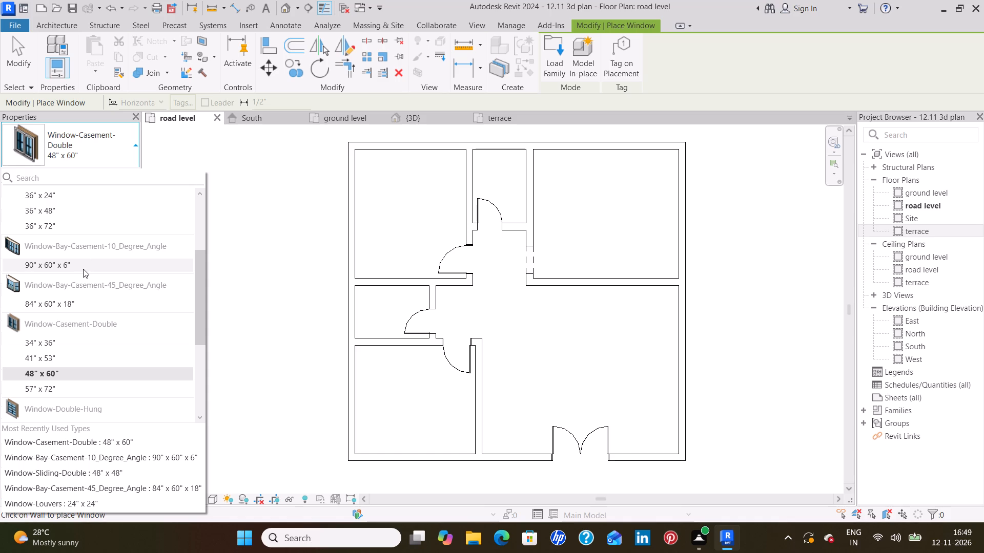
{"action": "left_click", "coordinate": [83, 269]}
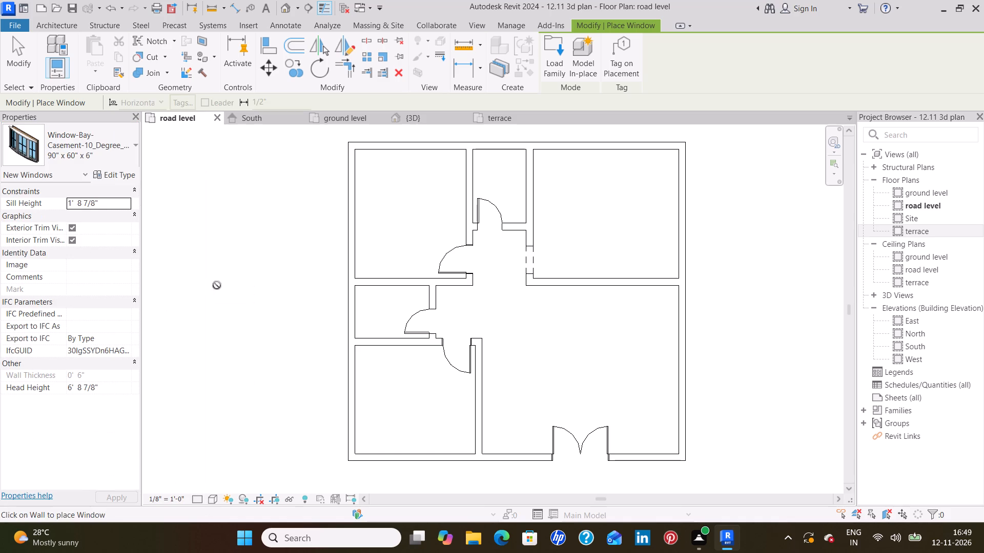
{"action": "left_click", "coordinate": [348, 206]}
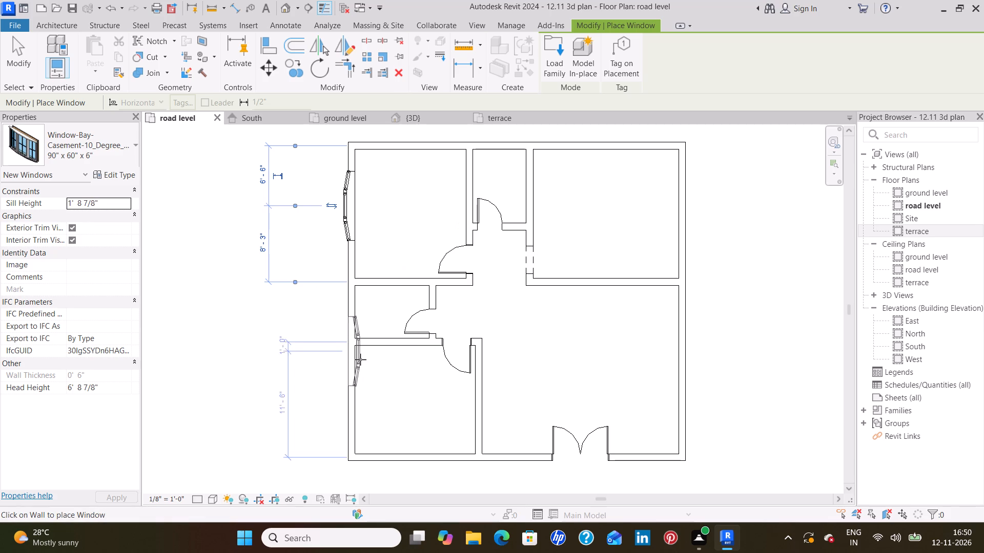
{"action": "left_click", "coordinate": [344, 397]}
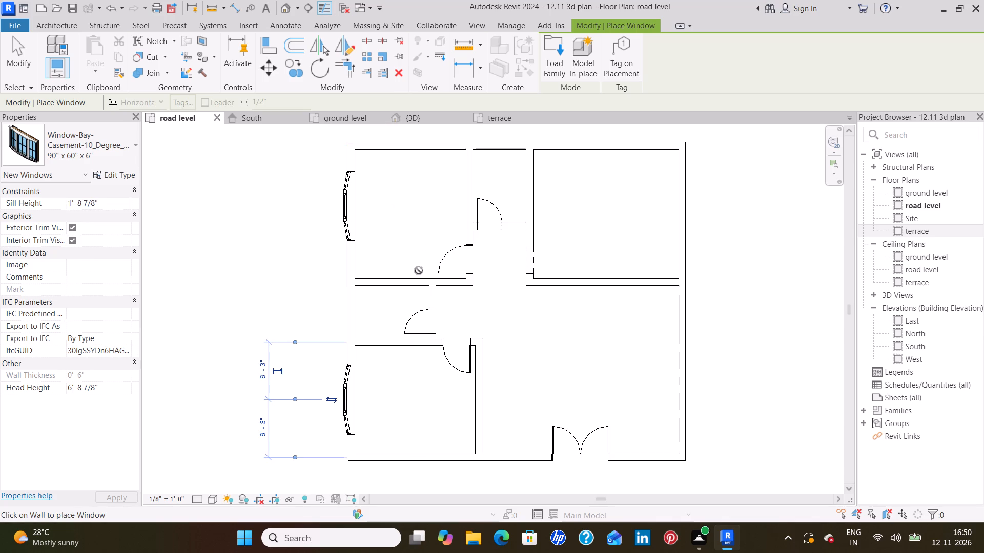
{"action": "key", "text": "Escape"}
{"action": "key", "text": "Escape"}
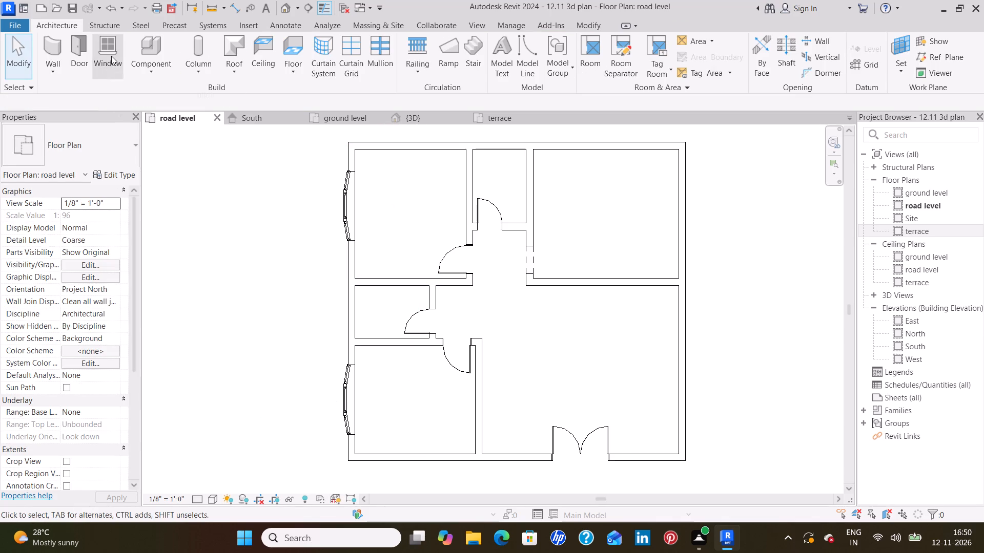
Place 24" x 24" louver windows on the small top room's exterior wall and the small left room's exterior wall, each about 4'-6" from the farther partition.
{"action": "left_click", "coordinate": [111, 56]}
{"action": "left_click", "coordinate": [106, 151]}
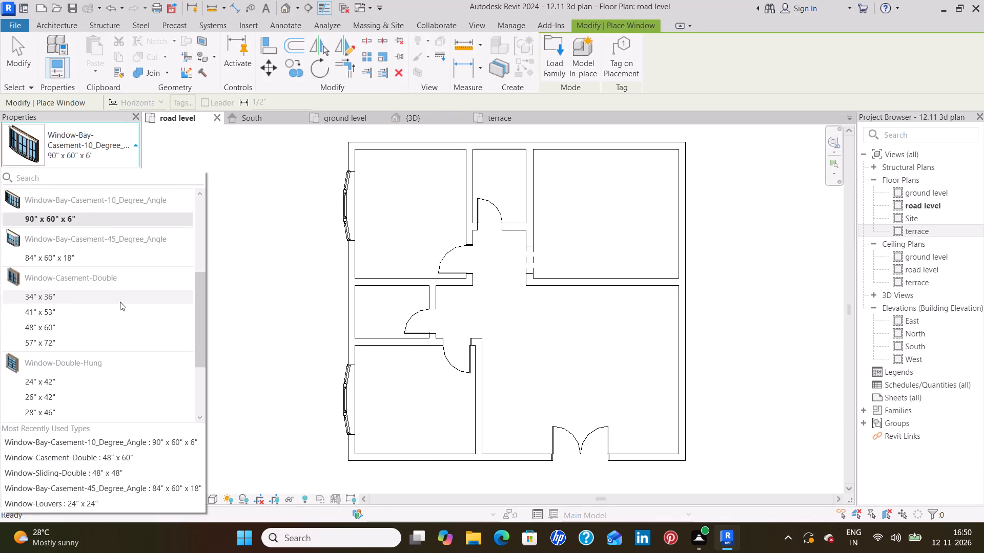
{"action": "scroll", "coordinate": [120, 302], "scroll_direction": "down", "scroll_amount": 3}
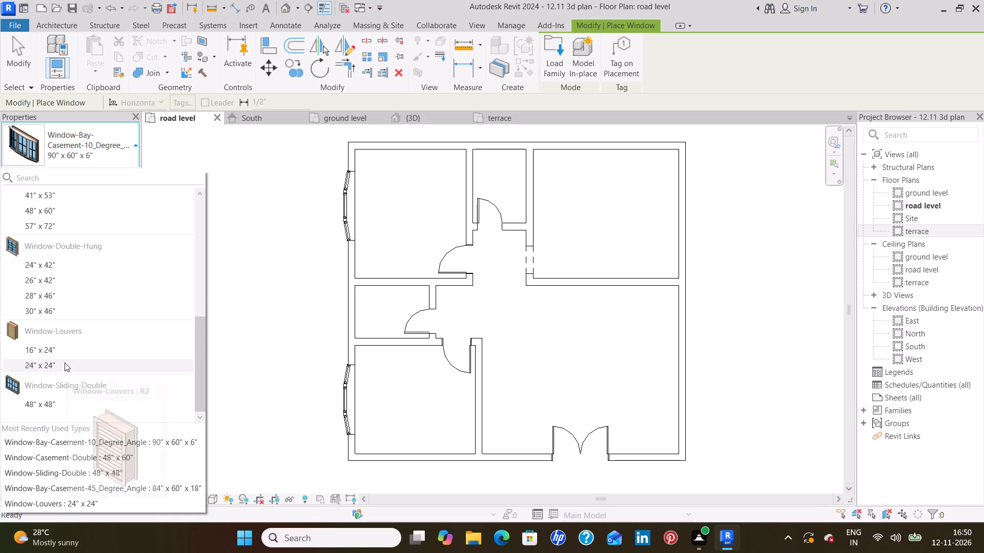
{"action": "left_click", "coordinate": [67, 346]}
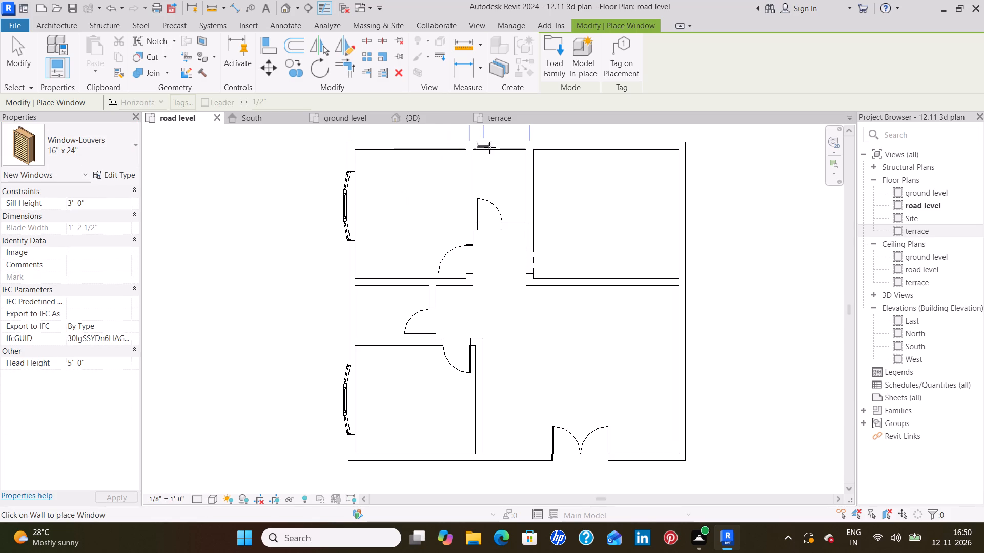
{"action": "left_click", "coordinate": [130, 154]}
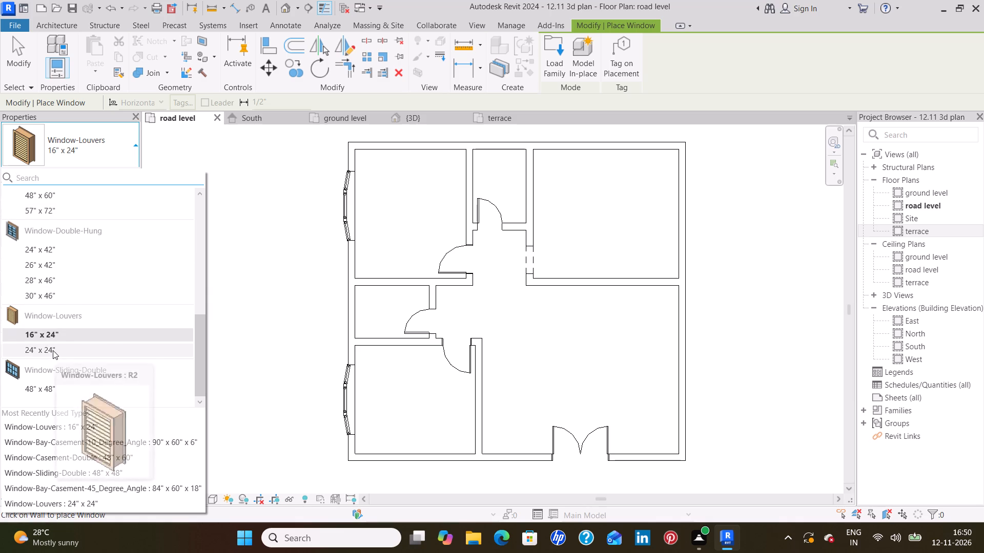
{"action": "left_click", "coordinate": [53, 350]}
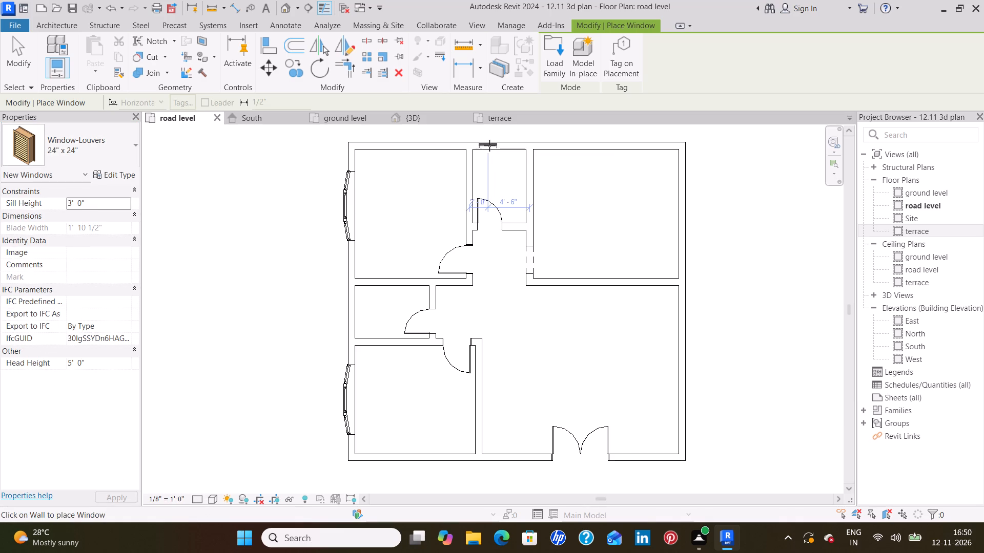
{"action": "left_click", "coordinate": [489, 145]}
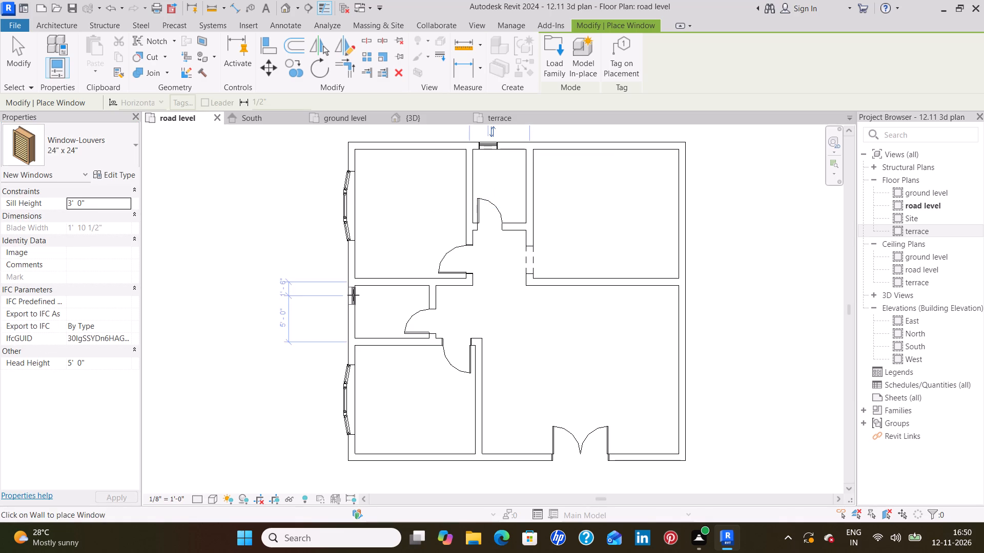
{"action": "left_click", "coordinate": [345, 300]}
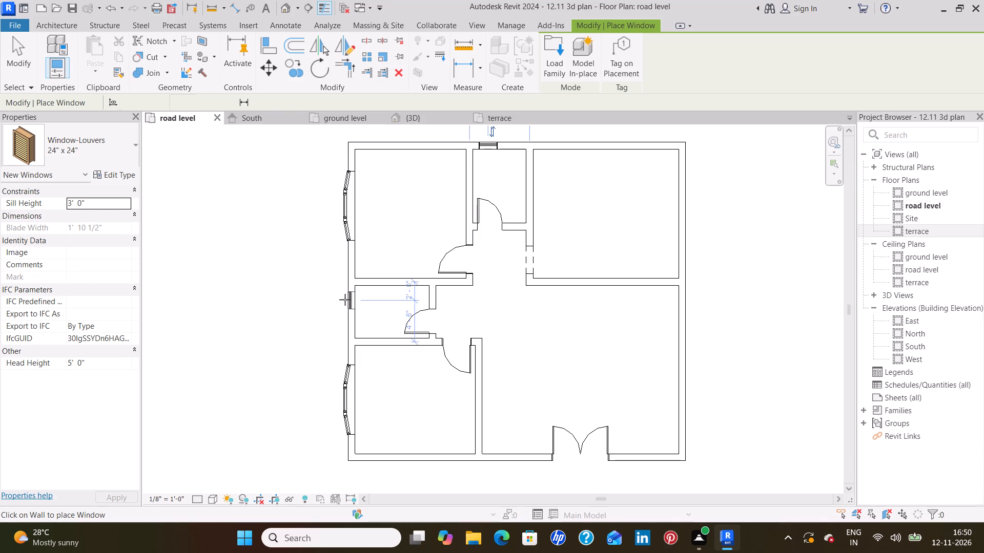
{"action": "key", "text": "Escape"}
{"action": "key", "text": "Escape"}
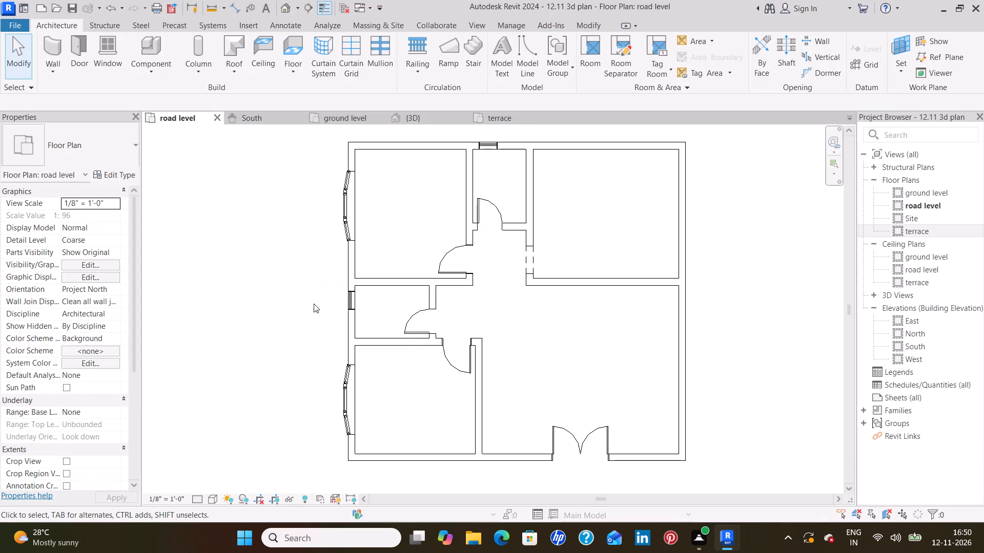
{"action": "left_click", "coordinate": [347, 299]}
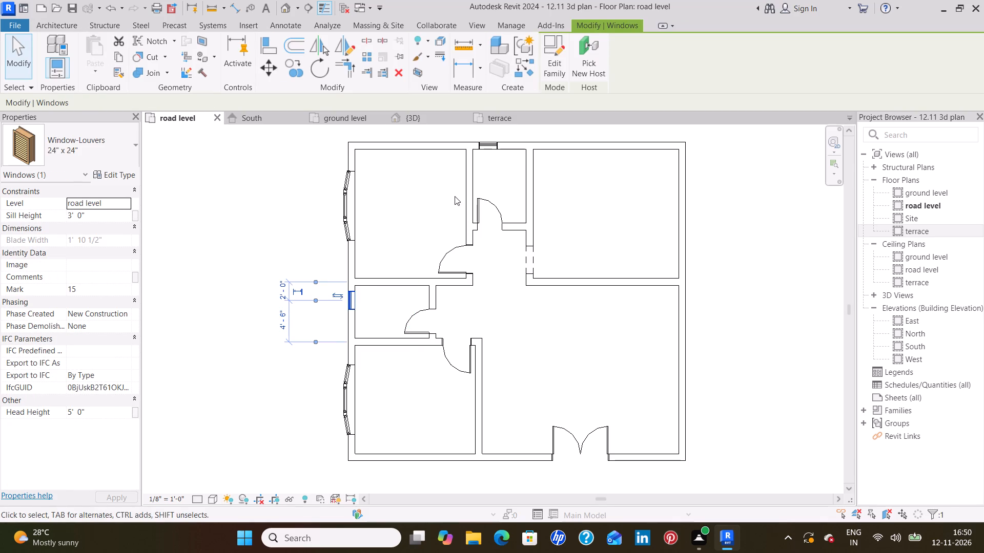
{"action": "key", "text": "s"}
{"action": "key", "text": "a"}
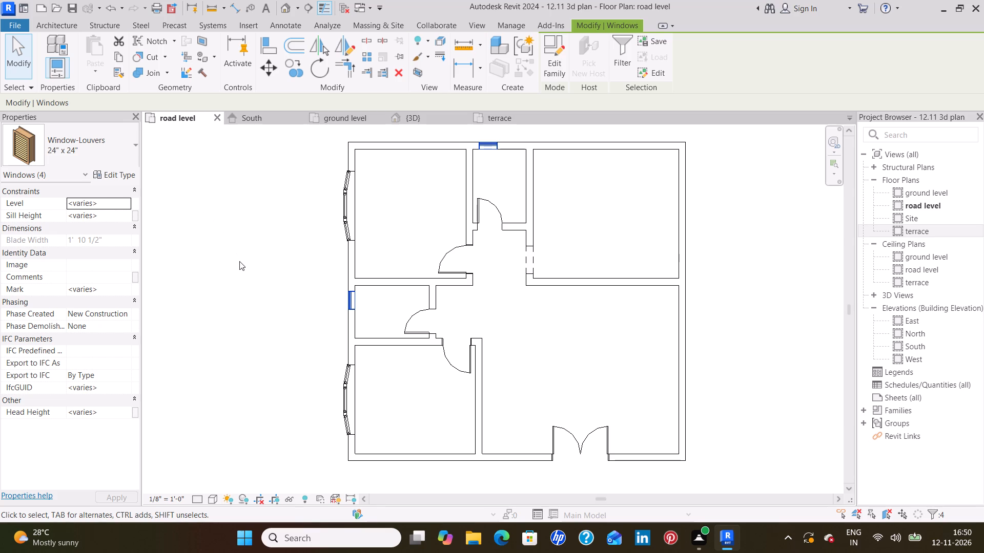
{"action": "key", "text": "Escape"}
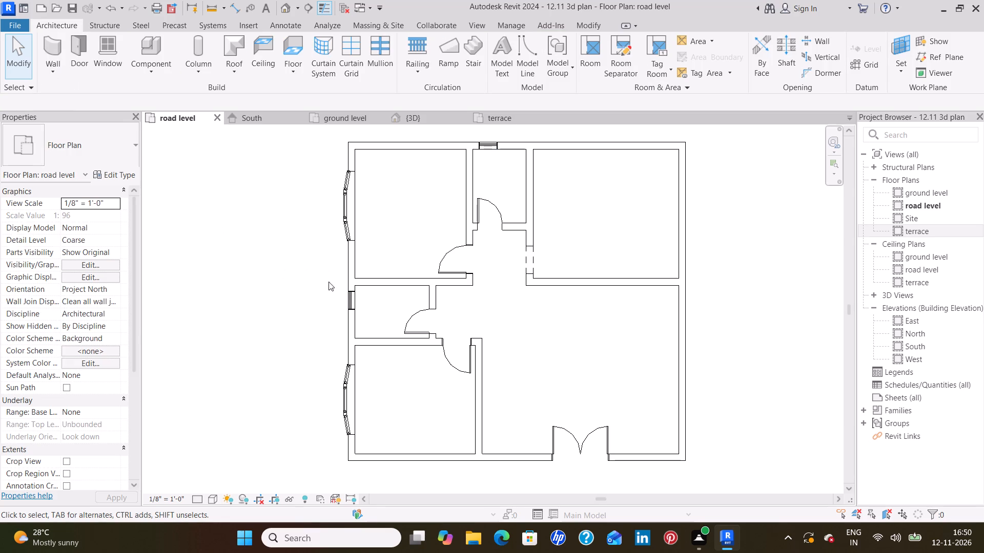
Set the sill height of the louver window in the small left room's exterior wall to 6'.
{"action": "left_click", "coordinate": [348, 300]}
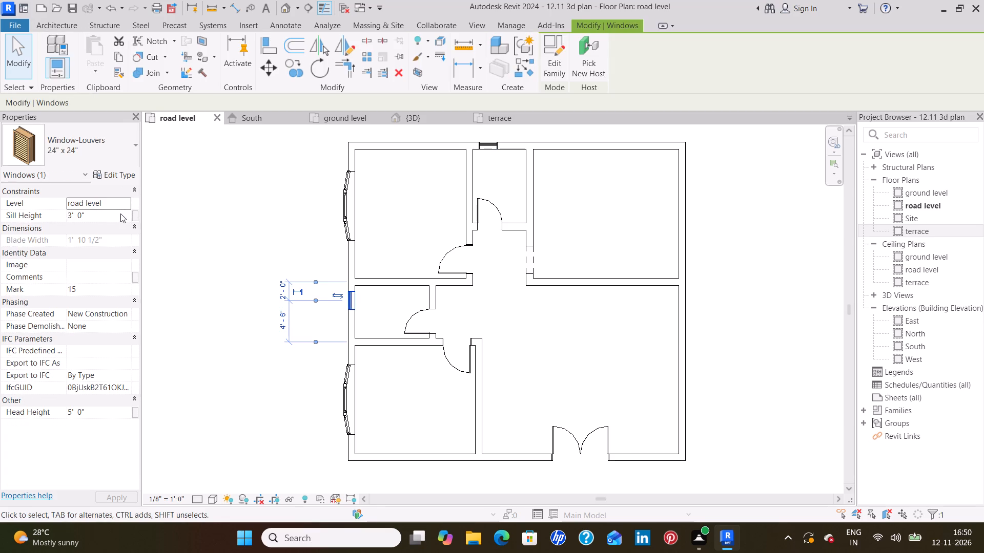
{"action": "left_click", "coordinate": [120, 214]}
{"action": "key", "text": "BackSpace"}
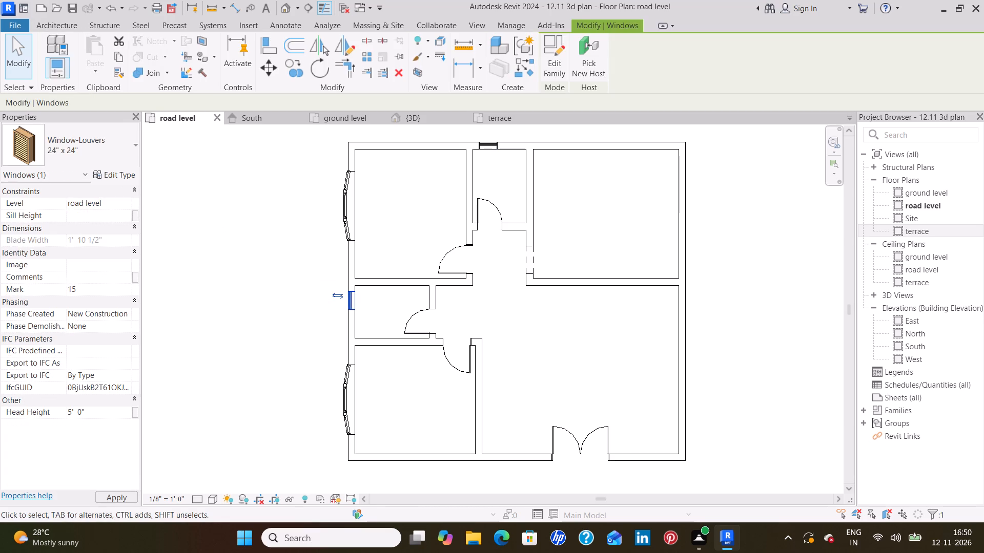
{"action": "type", "text": "6'"}
{"action": "key", "text": "Return"}
{"action": "left_click", "coordinate": [197, 252]}
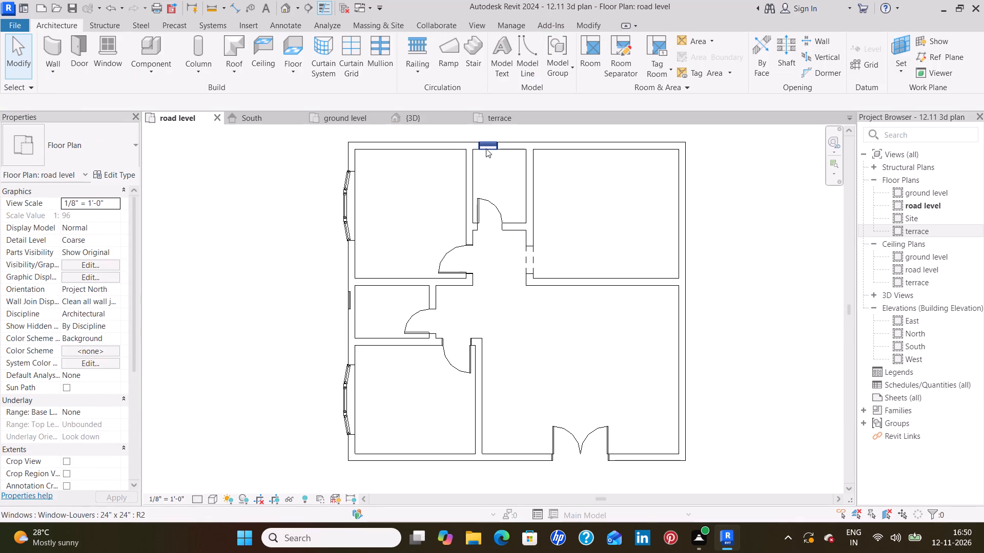
Set the sill height of the louver window in the small top room's exterior wall to 6'.
{"action": "left_click", "coordinate": [486, 146]}
{"action": "left_click", "coordinate": [96, 223]}
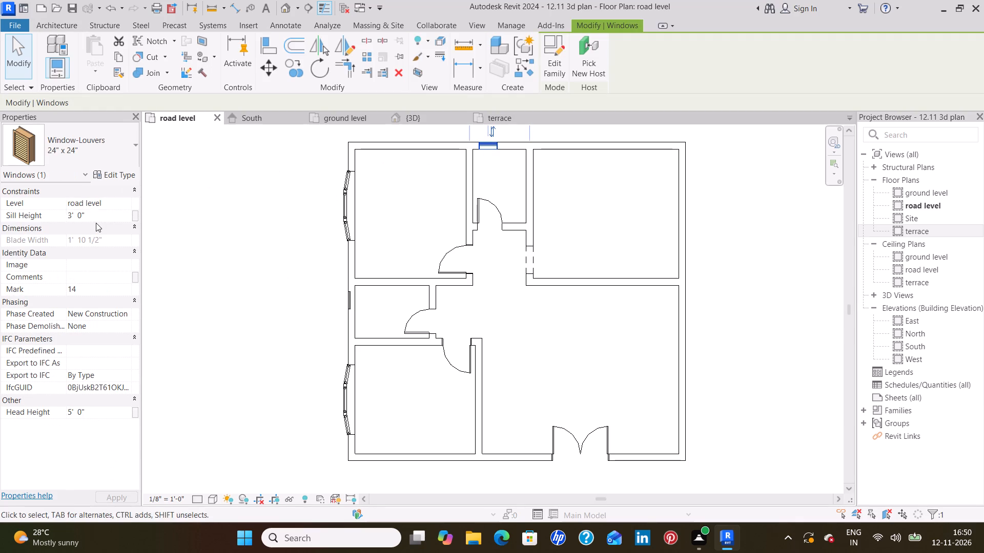
{"action": "left_click", "coordinate": [81, 215]}
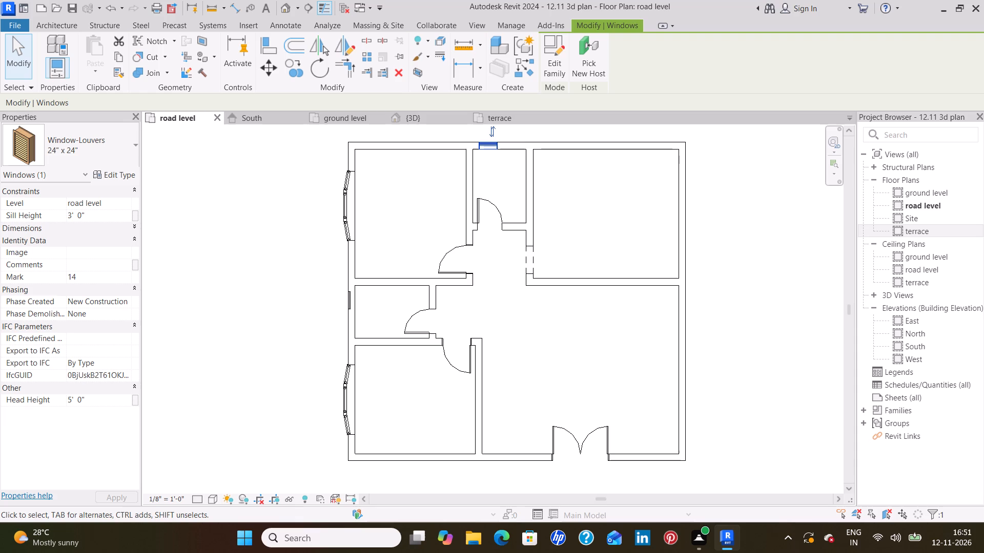
{"action": "key", "text": "Right"}
{"action": "key", "text": "BackSpace"}
{"action": "key", "text": "BackSpace"}
{"action": "key", "text": "BackSpace"}
{"action": "key", "text": "BackSpace"}
{"action": "key", "text": "BackSpace"}
{"action": "key", "text": "BackSpace"}
{"action": "type", "text": "6'"}
{"action": "key", "text": "Return"}
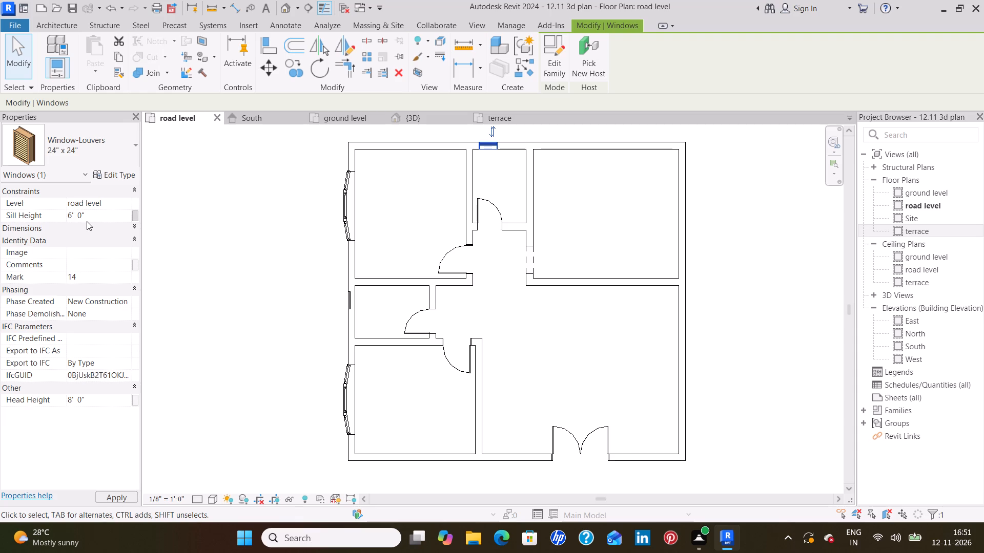
{"action": "left_click", "coordinate": [230, 289]}
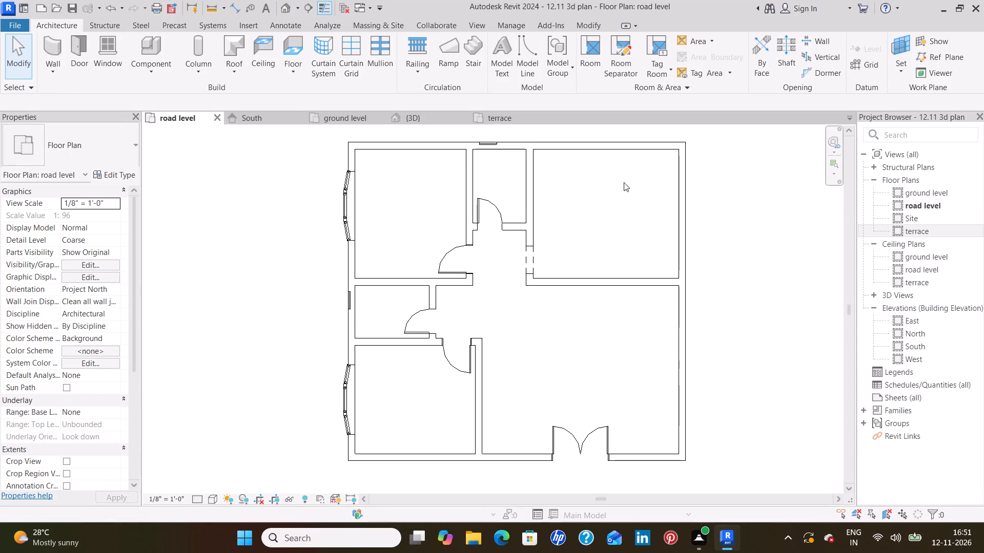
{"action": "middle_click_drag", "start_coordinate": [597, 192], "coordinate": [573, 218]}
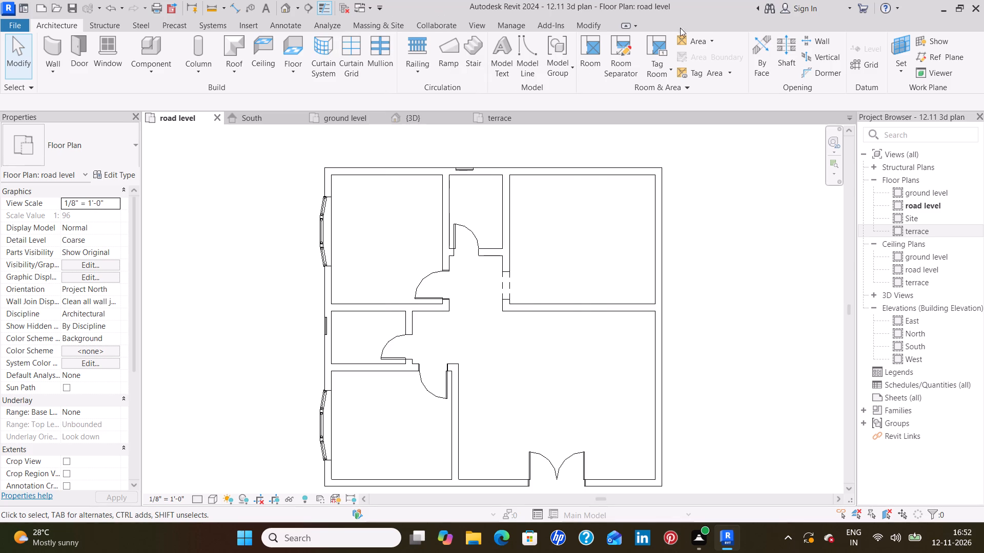
Examine the road level plan, the terrace plan and the 3D model, checking the house roof outline and stair enclosure.
{"action": "scroll", "coordinate": [722, 225], "scroll_direction": "down", "scroll_amount": 5}
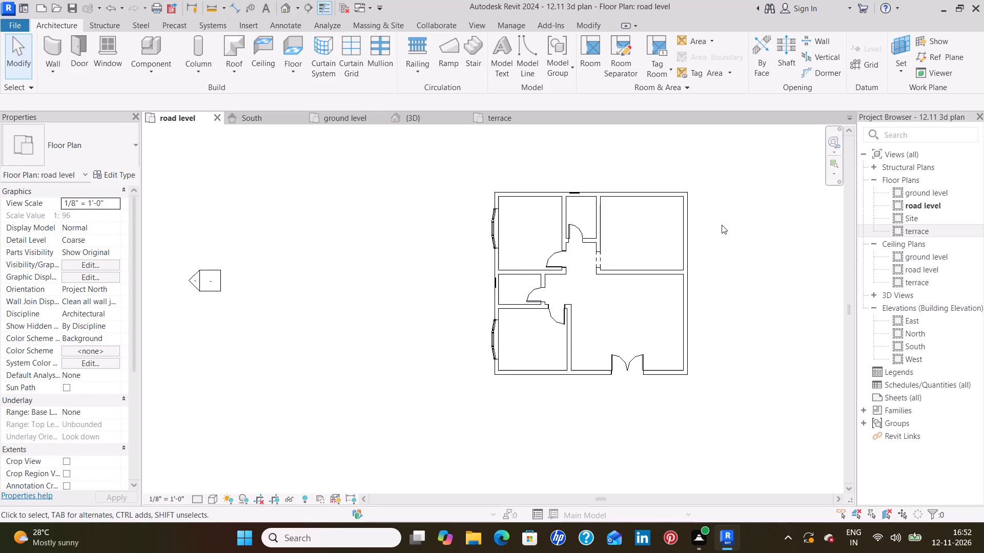
{"action": "middle_click_drag", "start_coordinate": [362, 245], "coordinate": [515, 261]}
{"action": "scroll", "coordinate": [511, 256], "scroll_direction": "down", "scroll_amount": 5}
{"action": "middle_click_drag", "start_coordinate": [372, 251], "coordinate": [466, 237]}
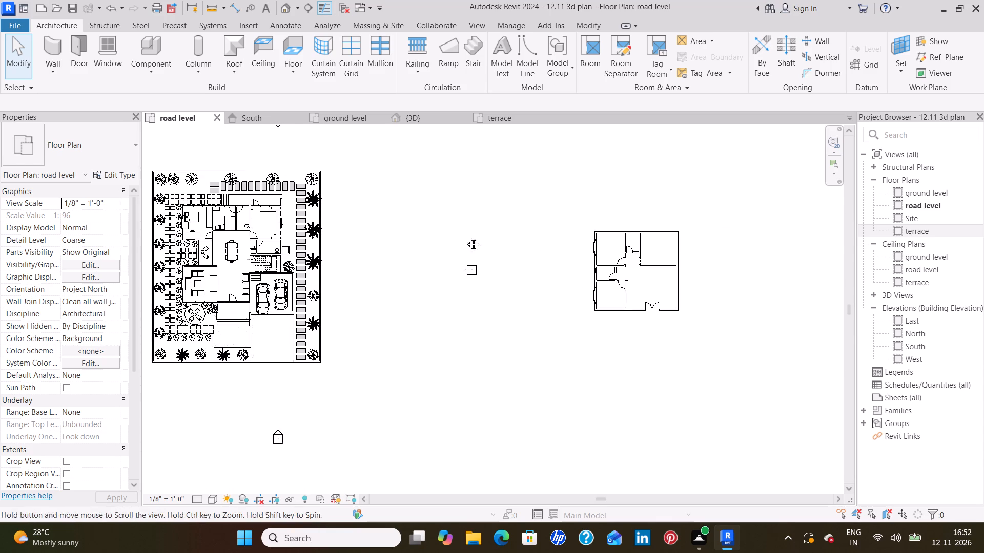
{"action": "middle_click_drag", "start_coordinate": [466, 237], "coordinate": [610, 212]}
{"action": "left_click", "coordinate": [518, 112]}
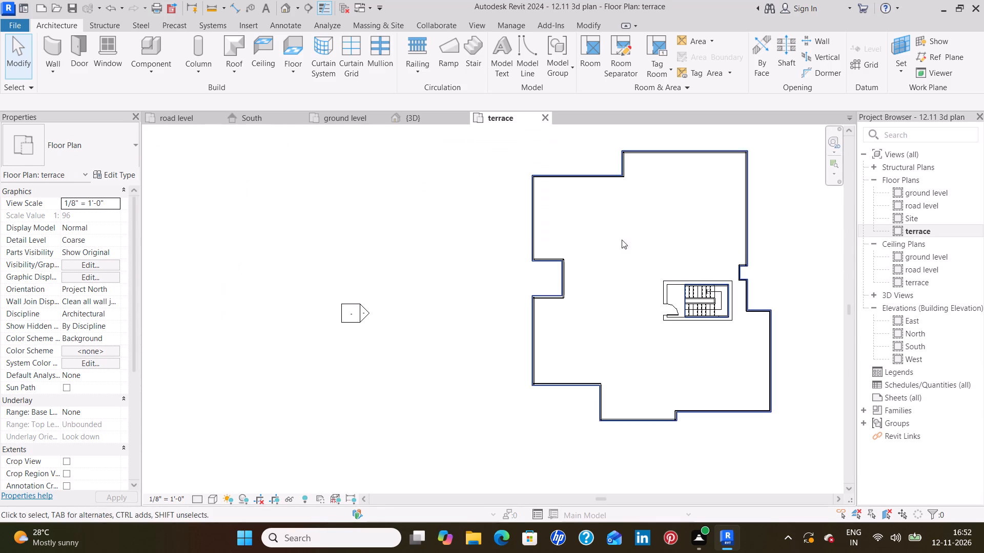
{"action": "middle_click_drag", "start_coordinate": [632, 237], "coordinate": [568, 246]}
{"action": "middle_click_drag", "start_coordinate": [620, 250], "coordinate": [563, 247]}
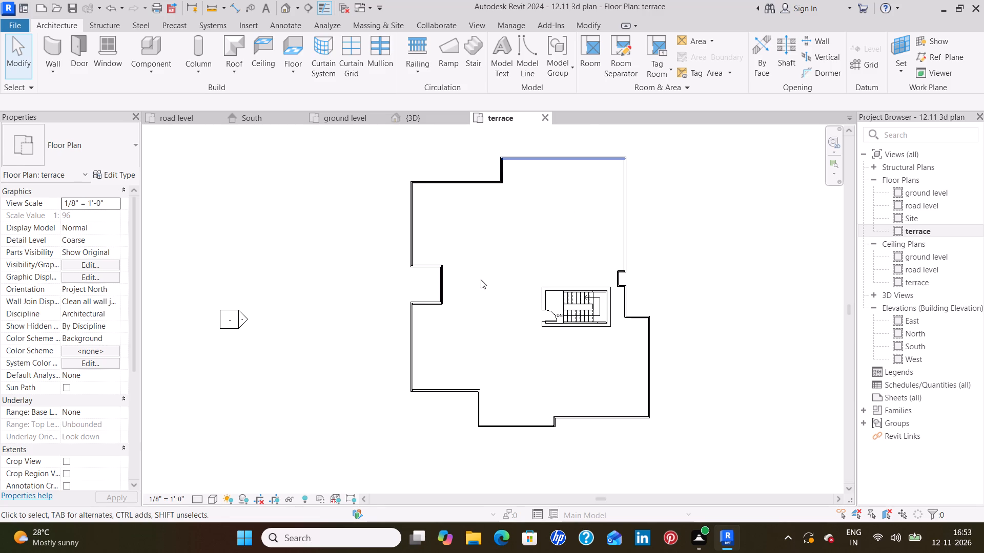
{"action": "middle_click_drag", "start_coordinate": [668, 274], "coordinate": [652, 293]}
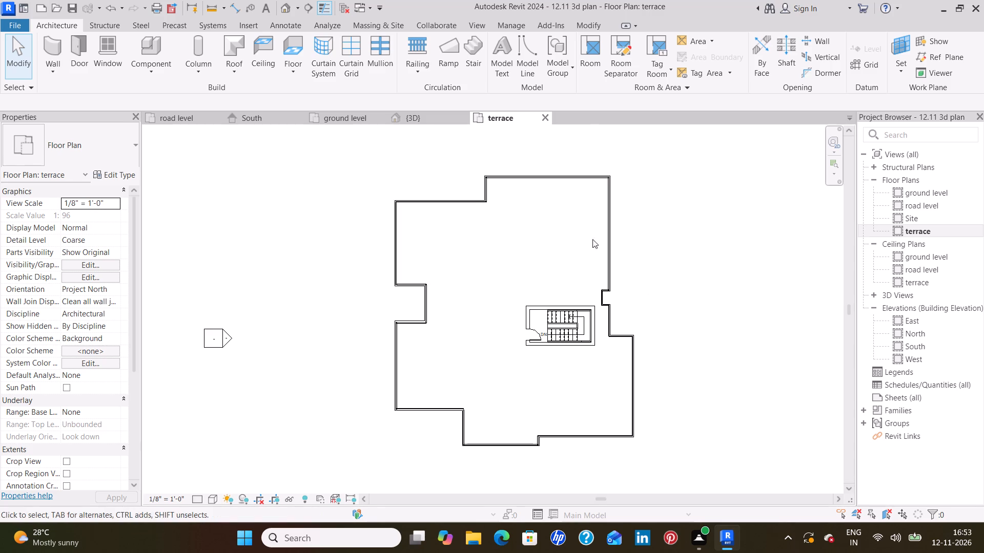
{"action": "left_click", "coordinate": [424, 118]}
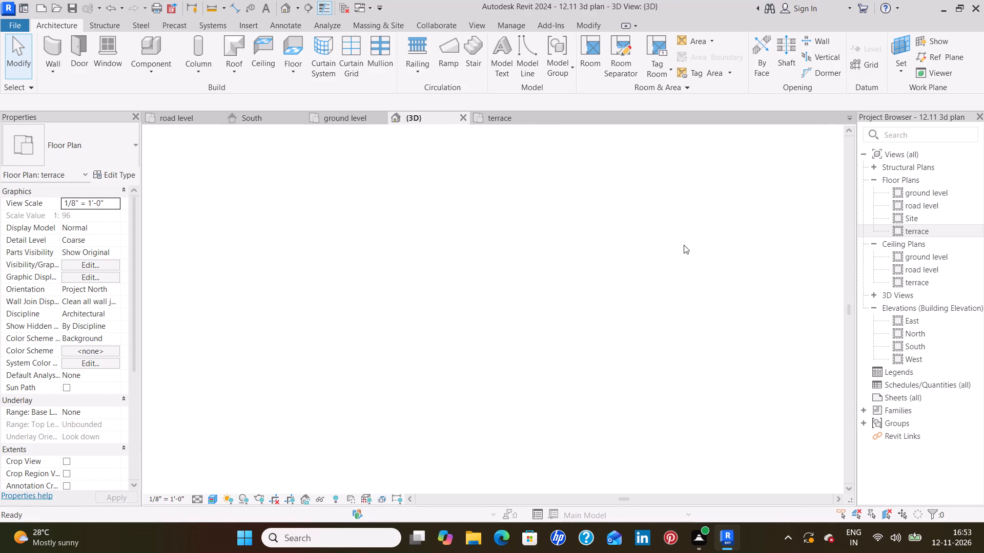
{"action": "middle_click_drag", "start_coordinate": [720, 242], "coordinate": [718, 243]}
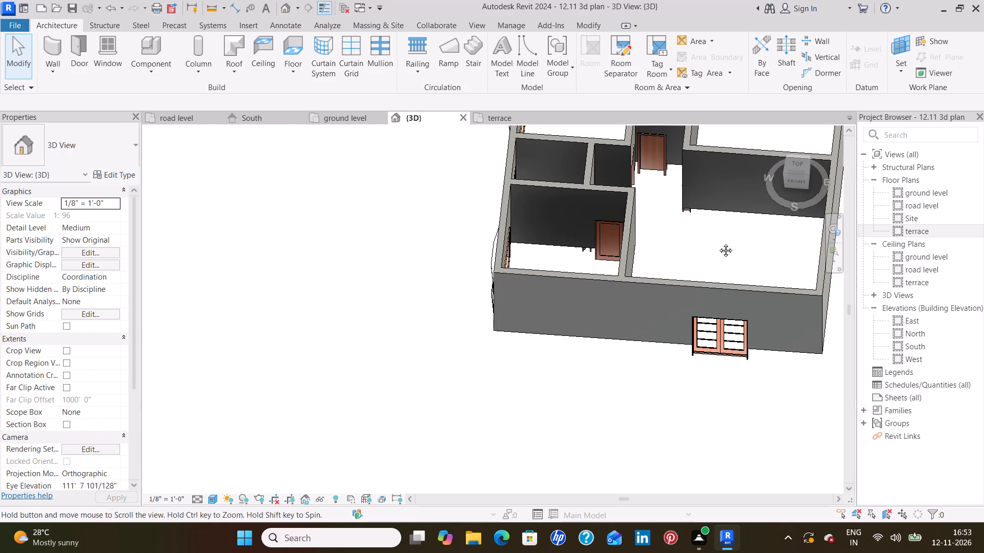
{"action": "middle_click_drag", "start_coordinate": [718, 243], "coordinate": [602, 318]}
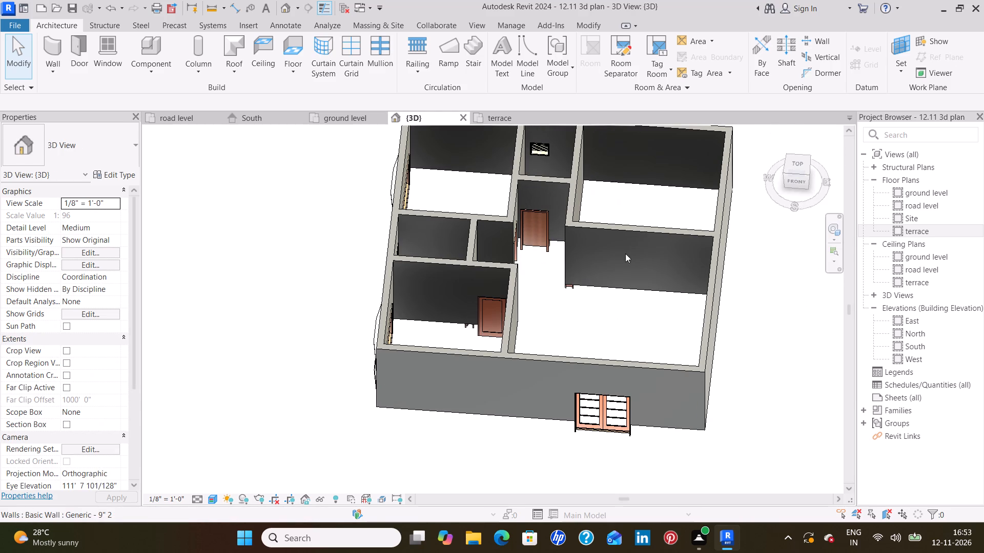
{"action": "left_click", "coordinate": [506, 113]}
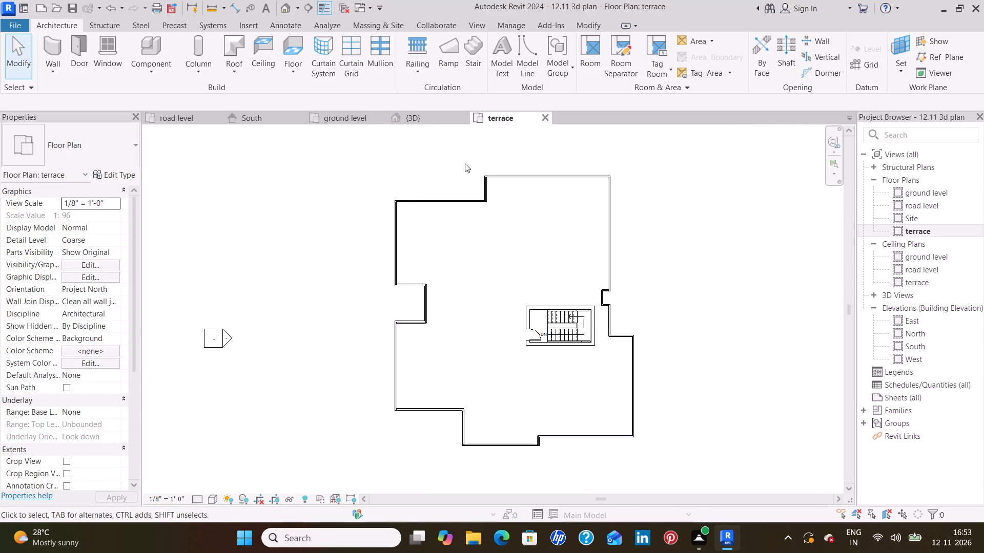
{"action": "left_click", "coordinate": [427, 118]}
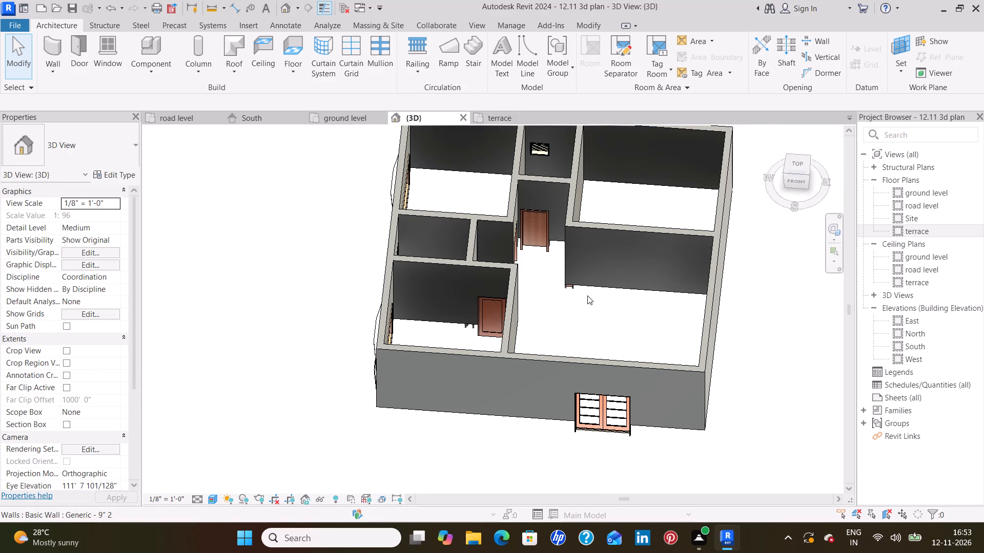
{"action": "scroll", "coordinate": [588, 297], "scroll_direction": "down", "scroll_amount": 8}
{"action": "scroll", "coordinate": [457, 254], "scroll_direction": "down", "scroll_amount": 1}
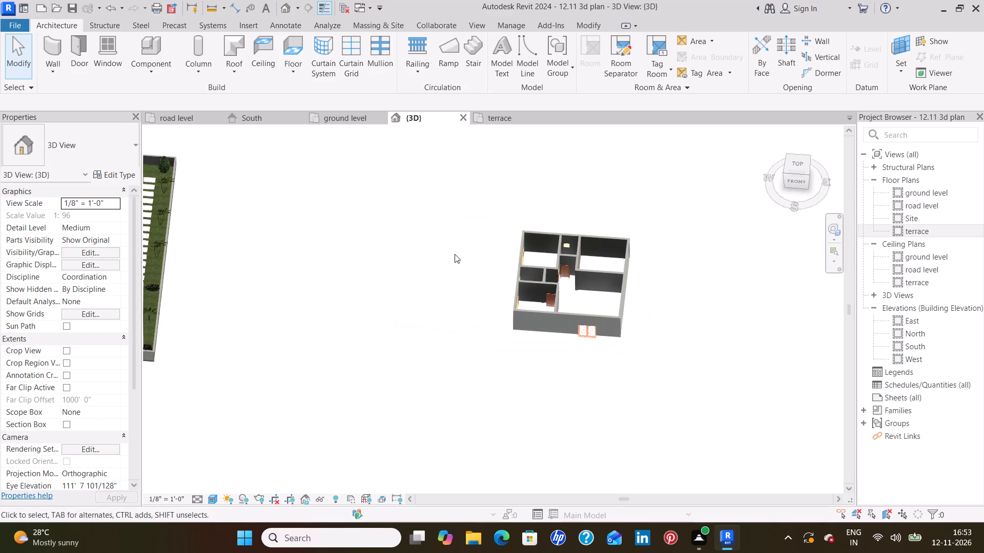
{"action": "scroll", "coordinate": [455, 254], "scroll_direction": "down", "scroll_amount": 2}
{"action": "middle_click_drag", "start_coordinate": [352, 249], "coordinate": [580, 231]}
{"action": "scroll", "coordinate": [393, 278], "scroll_direction": "up", "scroll_amount": 3}
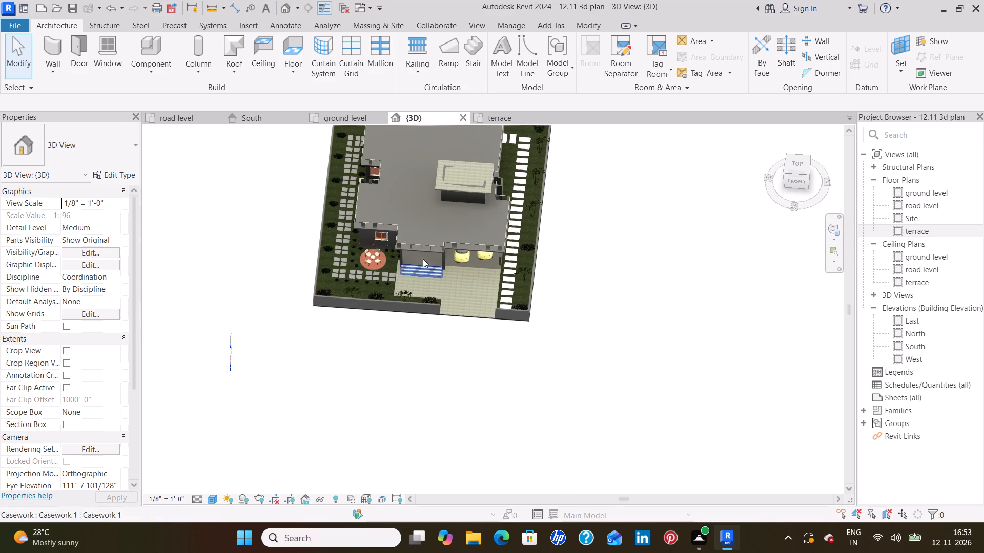
{"action": "middle_click_drag", "start_coordinate": [646, 196], "coordinate": [640, 237]}
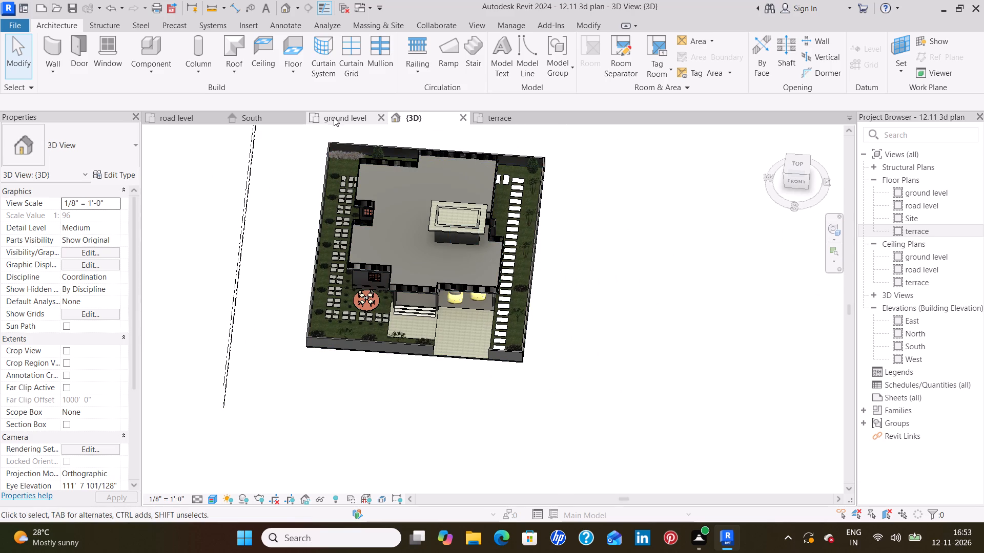
{"action": "left_click", "coordinate": [497, 123]}
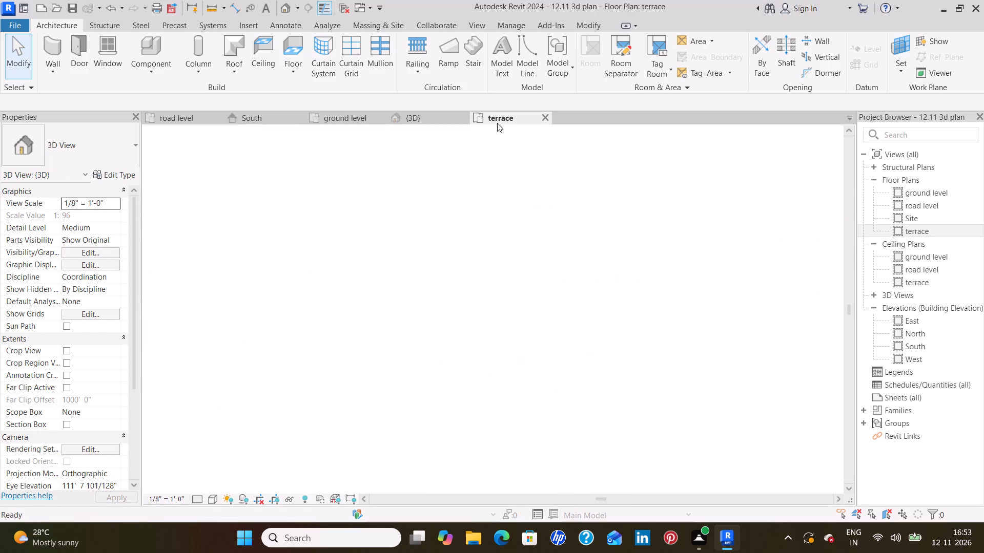
{"action": "scroll", "coordinate": [483, 219], "scroll_direction": "down", "scroll_amount": 5}
{"action": "scroll", "coordinate": [602, 245], "scroll_direction": "down", "scroll_amount": 4}
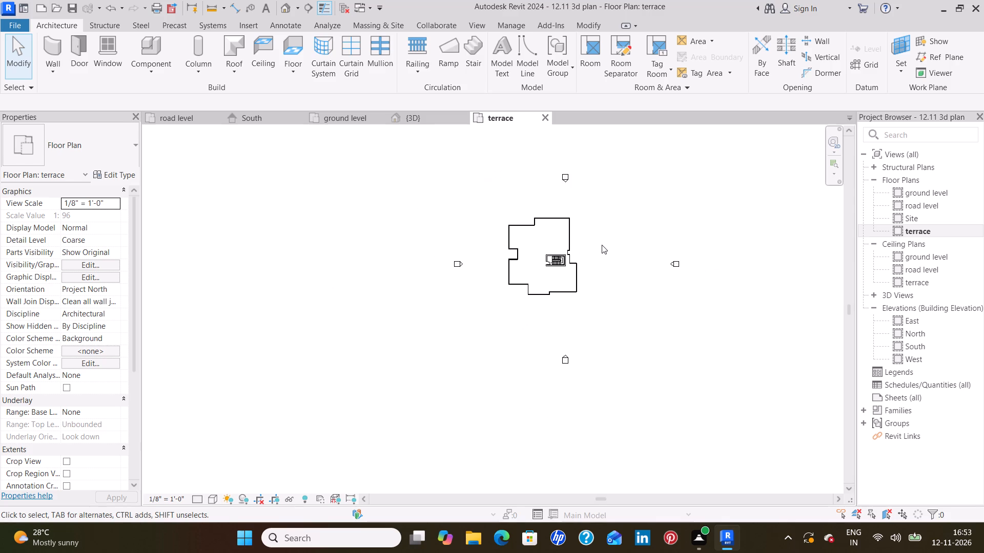
{"action": "scroll", "coordinate": [602, 245], "scroll_direction": "down", "scroll_amount": 8}
{"action": "scroll", "coordinate": [602, 244], "scroll_direction": "up", "scroll_amount": 10}
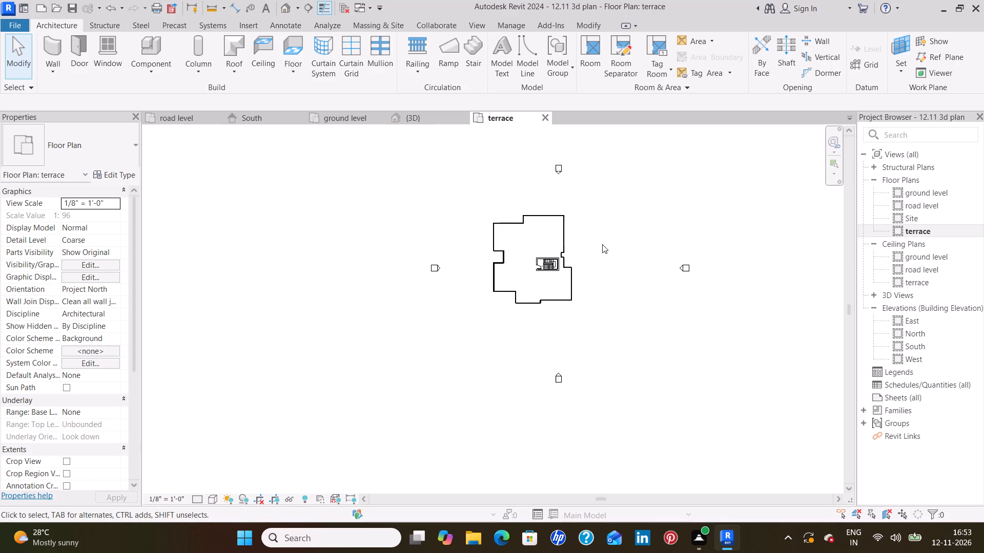
{"action": "scroll", "coordinate": [602, 244], "scroll_direction": "up", "scroll_amount": 7}
{"action": "middle_click_drag", "start_coordinate": [482, 245], "coordinate": [620, 234]}
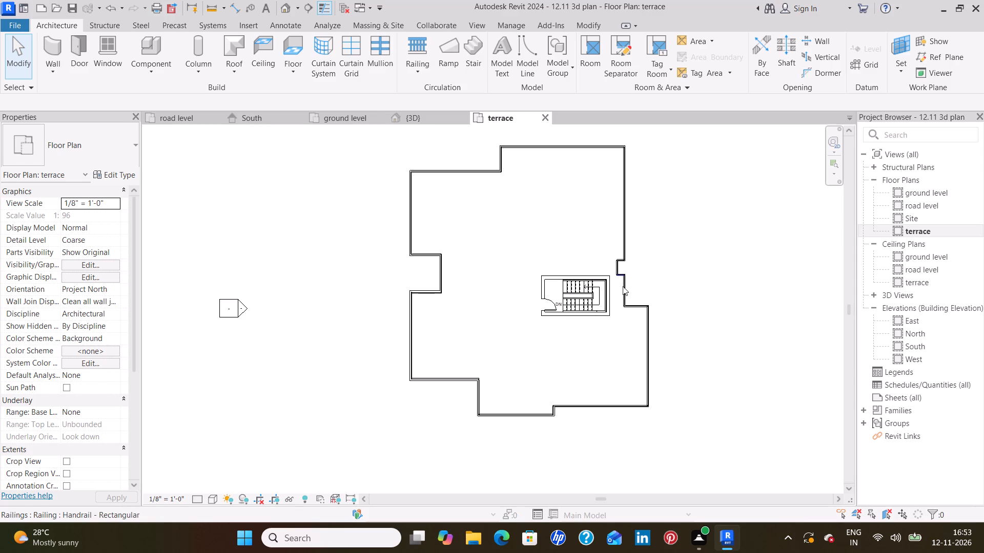
{"action": "middle_click_drag", "start_coordinate": [657, 396], "coordinate": [614, 289]}
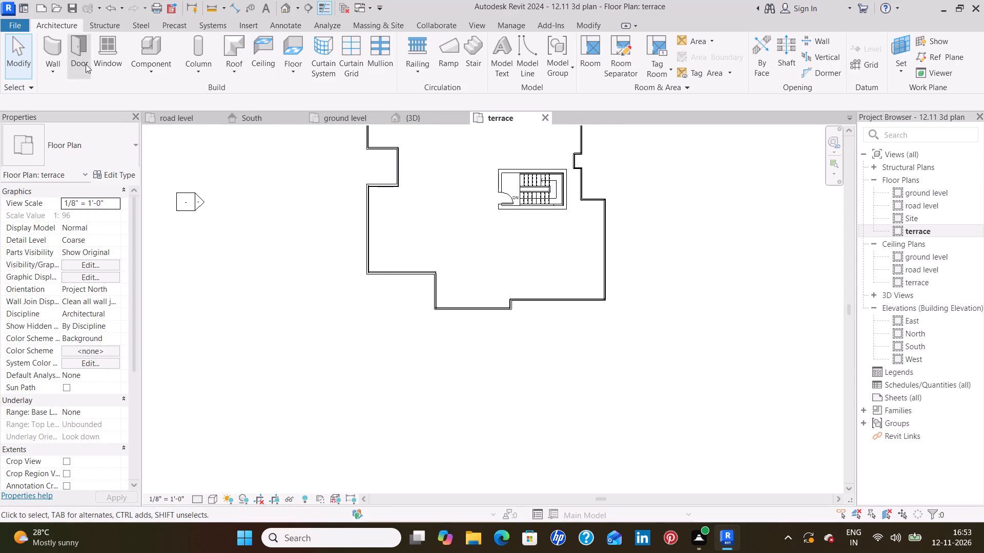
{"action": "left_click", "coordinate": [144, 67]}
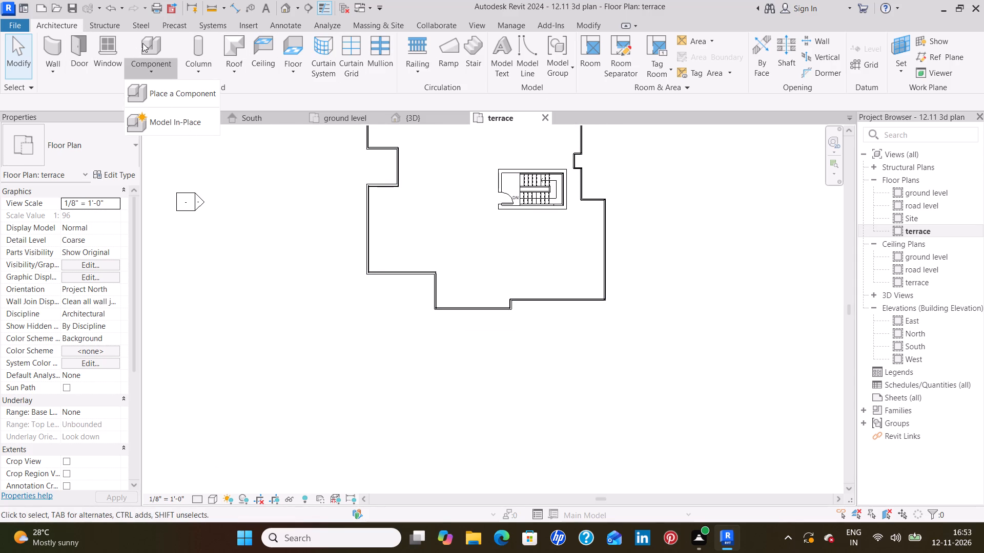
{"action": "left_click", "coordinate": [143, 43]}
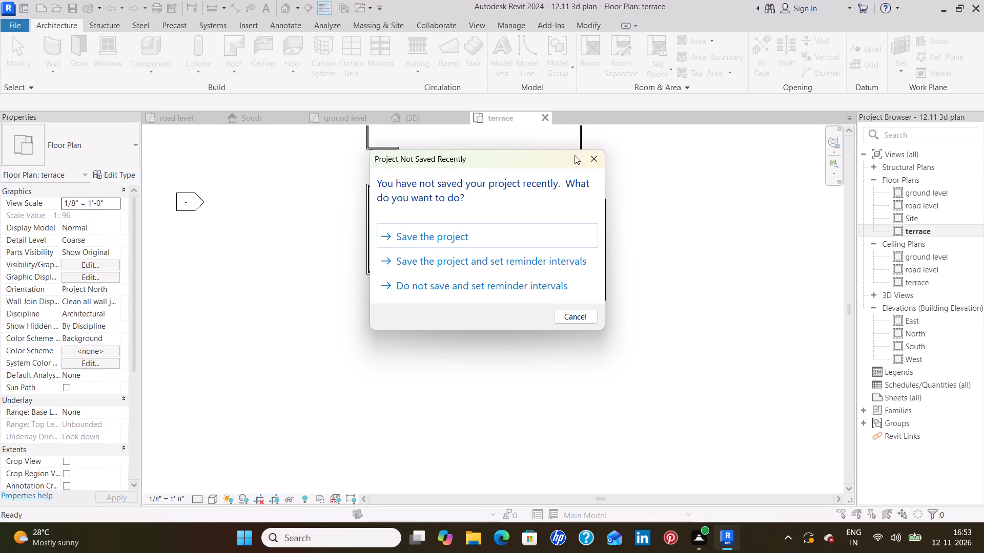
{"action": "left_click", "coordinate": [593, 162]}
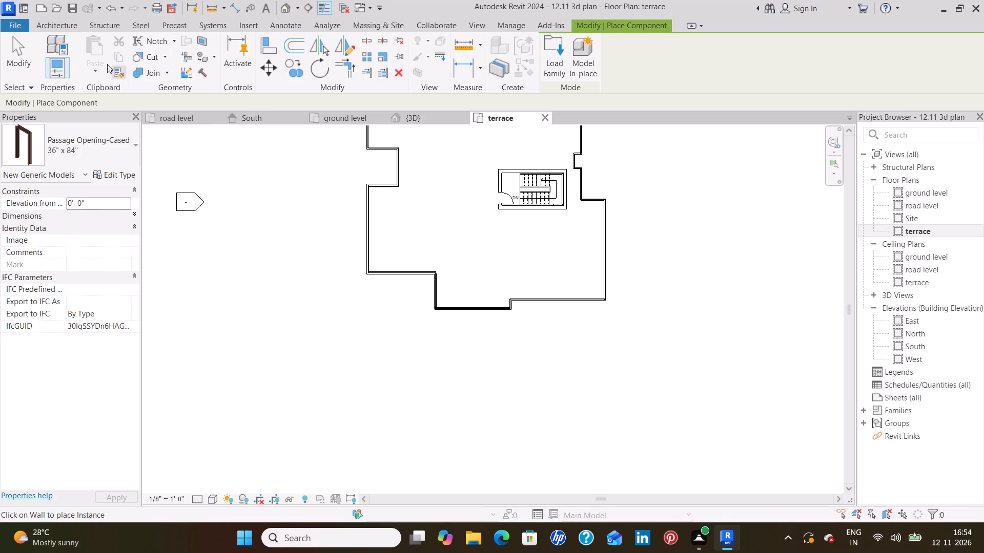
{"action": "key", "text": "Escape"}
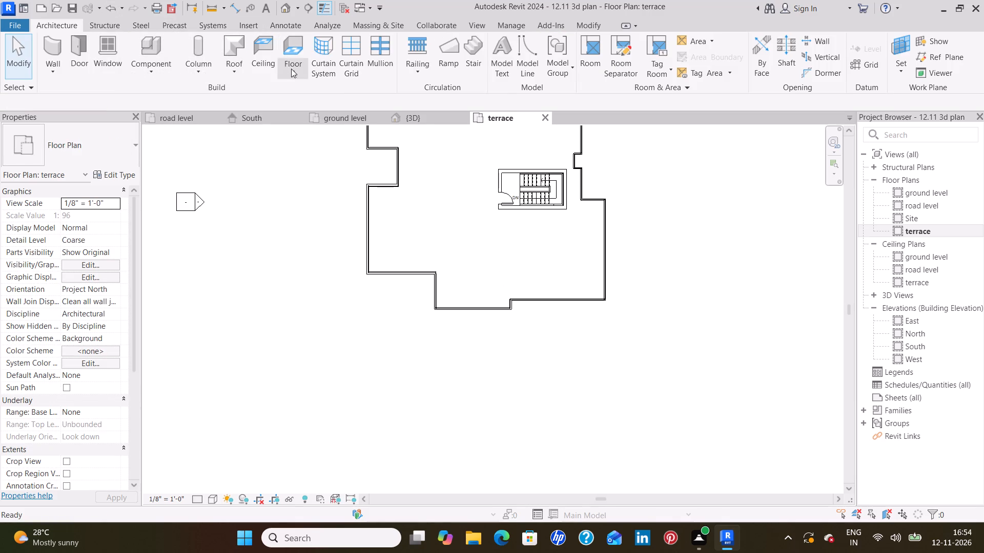
Start a floor boundary sketch on the terrace level with a height offset of 6".
{"action": "left_click", "coordinate": [291, 56]}
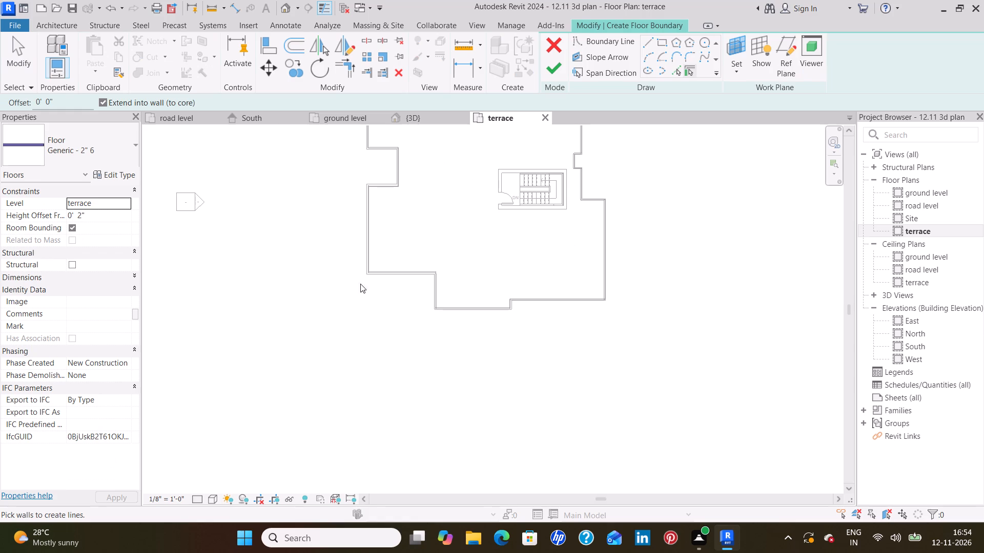
{"action": "left_click", "coordinate": [99, 216]}
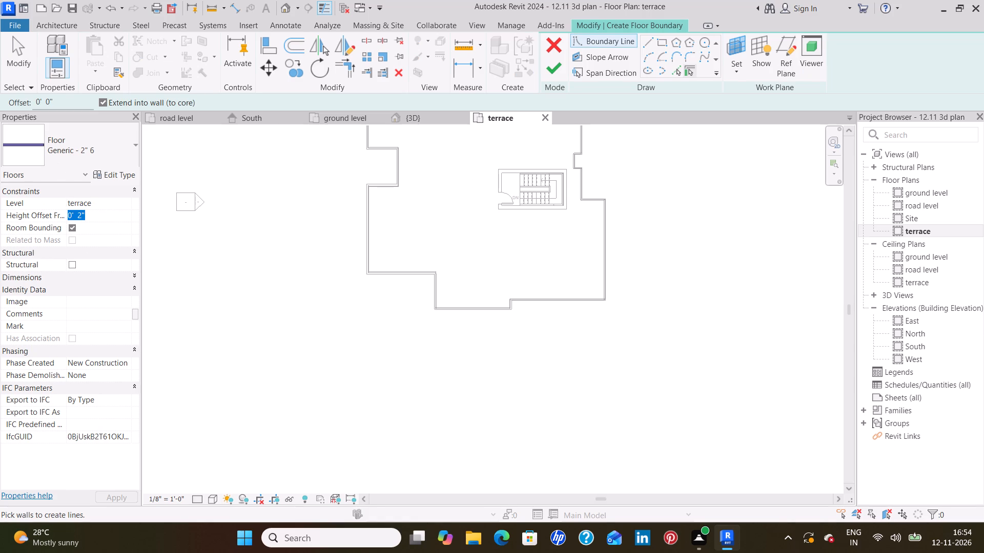
{"action": "key", "text": "BackSpace"}
{"action": "key", "text": "6"}
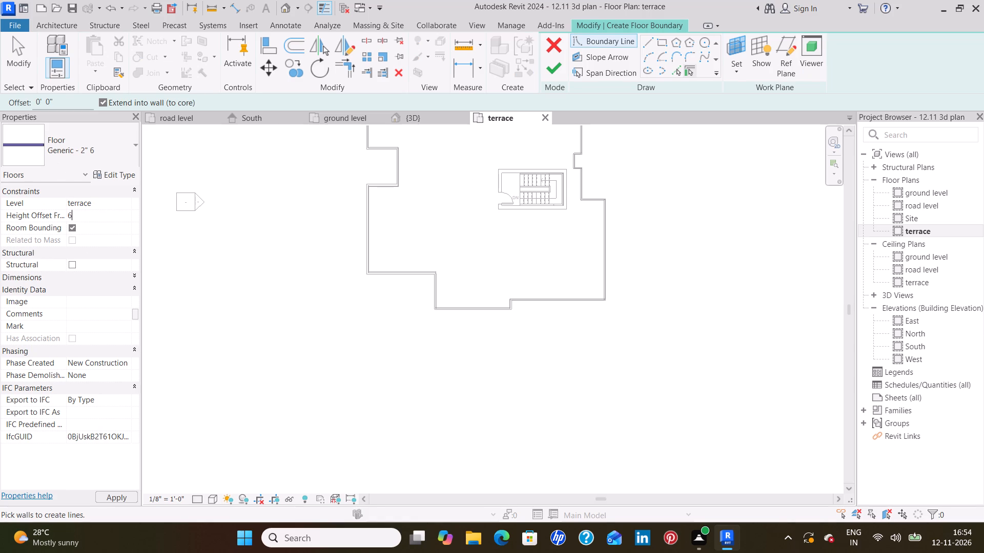
{"action": "key", "text": "shift+quotedbl"}
{"action": "key", "text": "Return"}
Duplicate the Generic - 2" 6 floor type under its suggested name and set the structure layer's thickness to 6".
{"action": "left_click", "coordinate": [114, 175]}
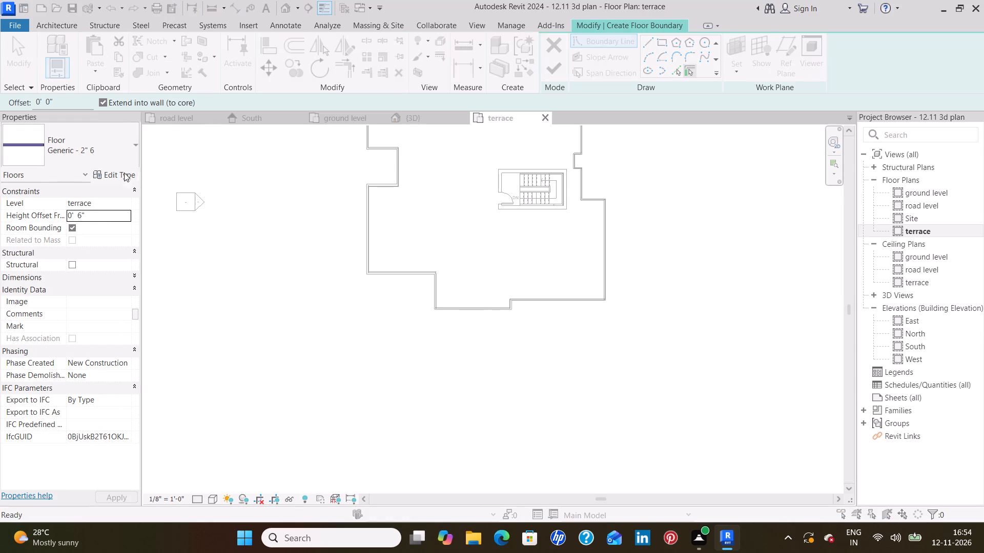
{"action": "left_click", "coordinate": [585, 122]}
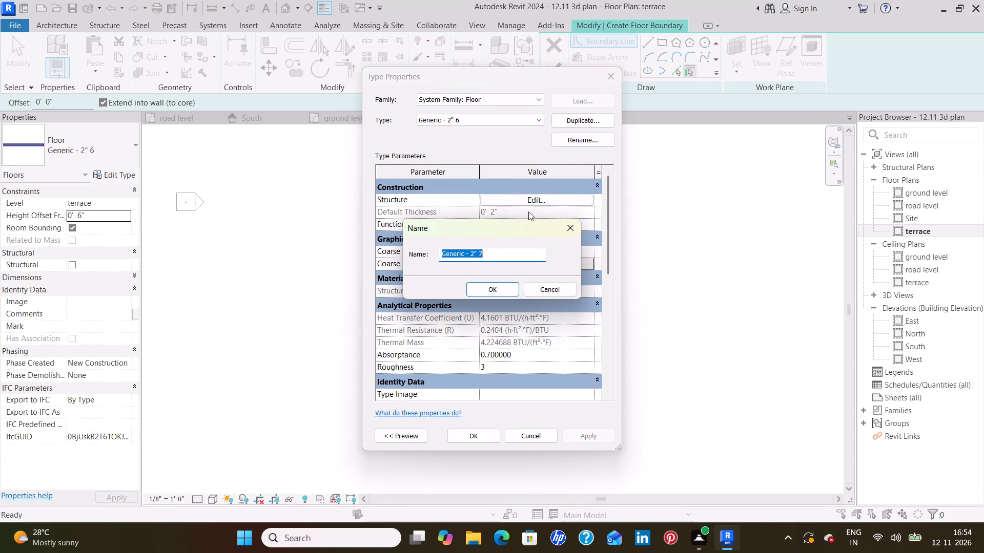
{"action": "left_click", "coordinate": [505, 251]}
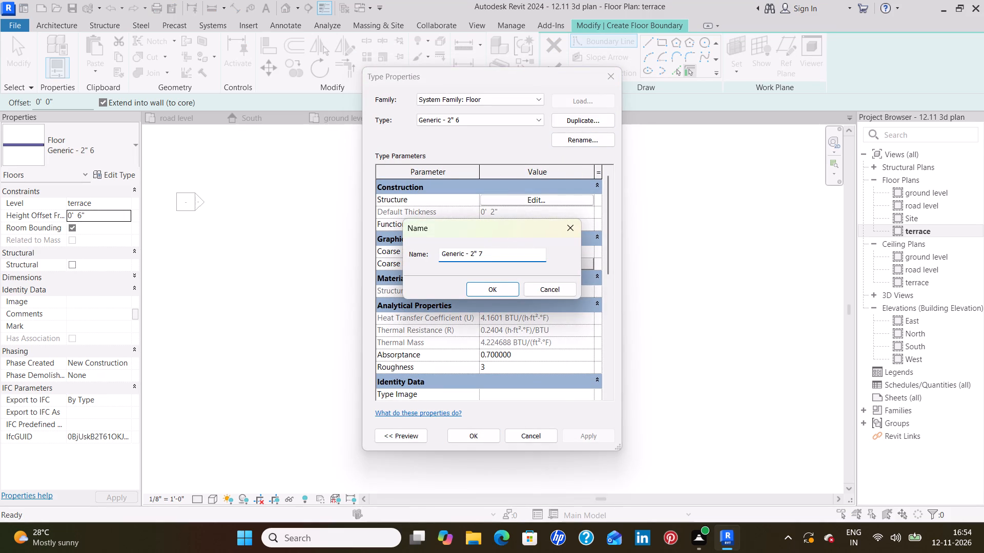
{"action": "left_click", "coordinate": [491, 288]}
{"action": "left_click", "coordinate": [567, 200]}
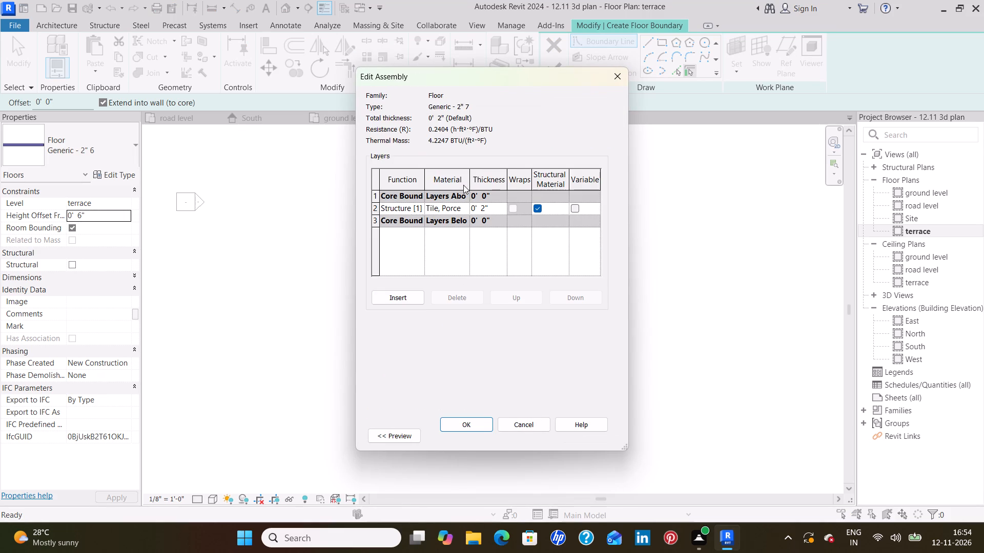
{"action": "left_click", "coordinate": [501, 208]}
{"action": "key", "text": "BackSpace"}
{"action": "type", "text": "6\""}
{"action": "key", "text": "Return"}
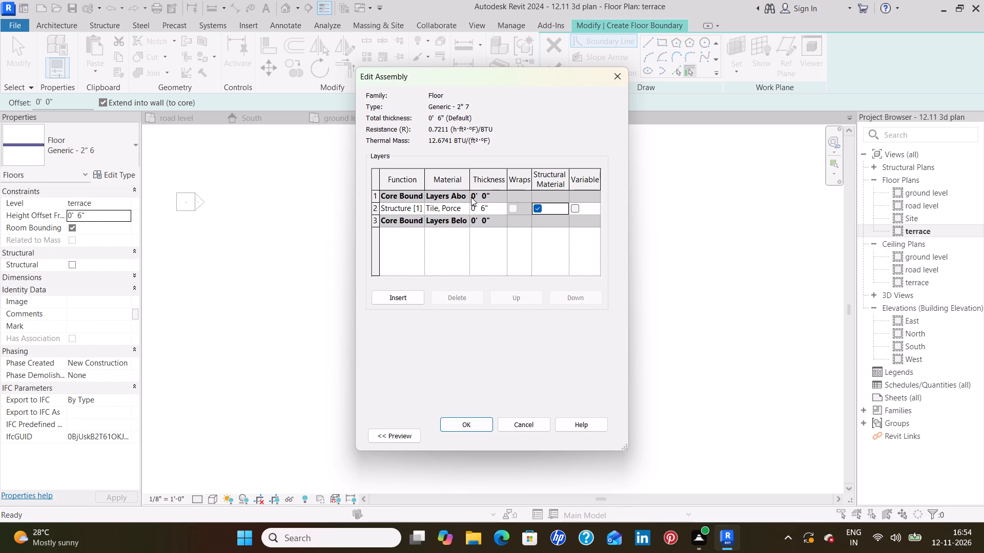
Set the new floor type's structure layer material to Default and apply the type to the floor sketch.
{"action": "left_click", "coordinate": [466, 210]}
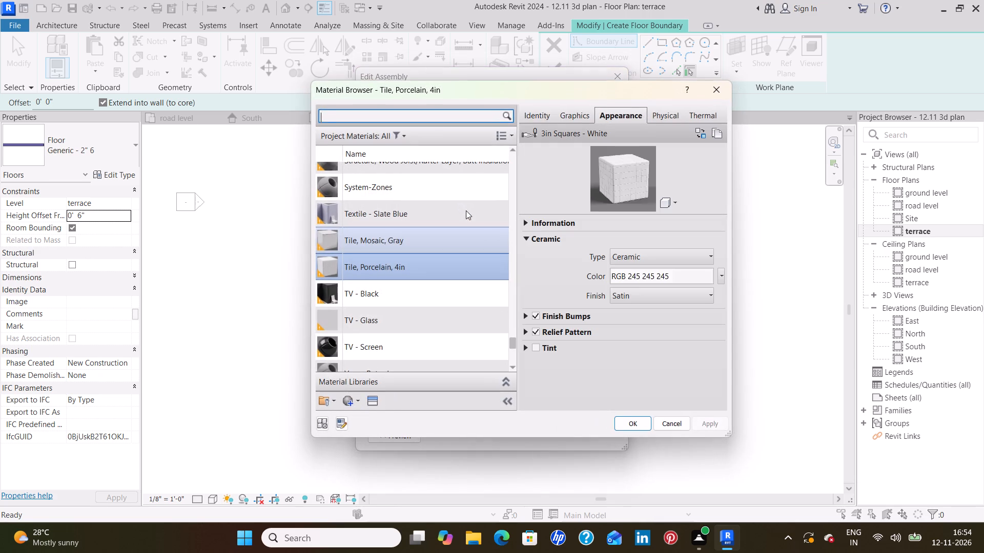
{"action": "scroll", "coordinate": [432, 237], "scroll_direction": "up", "scroll_amount": 13}
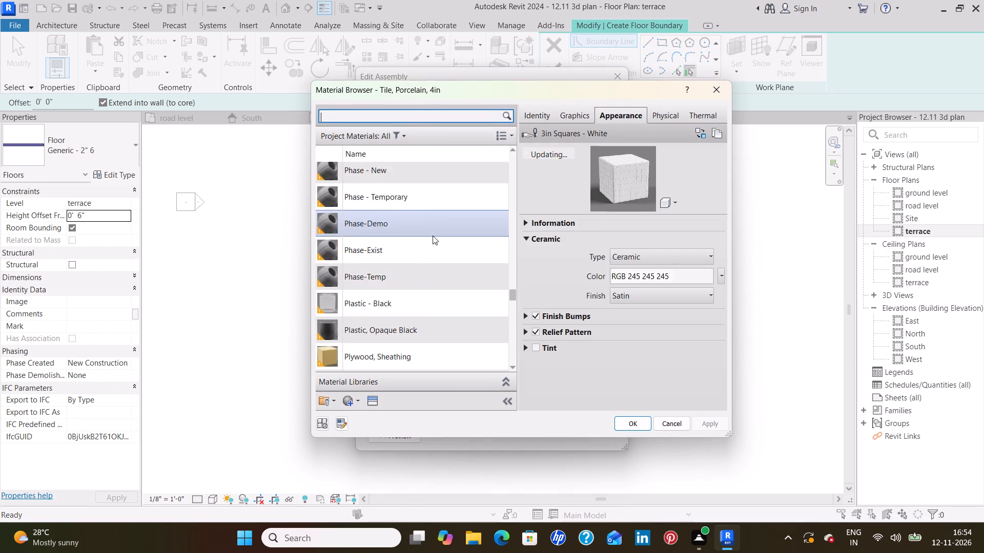
{"action": "scroll", "coordinate": [433, 236], "scroll_direction": "up", "scroll_amount": 18}
{"action": "scroll", "coordinate": [429, 227], "scroll_direction": "up", "scroll_amount": 3}
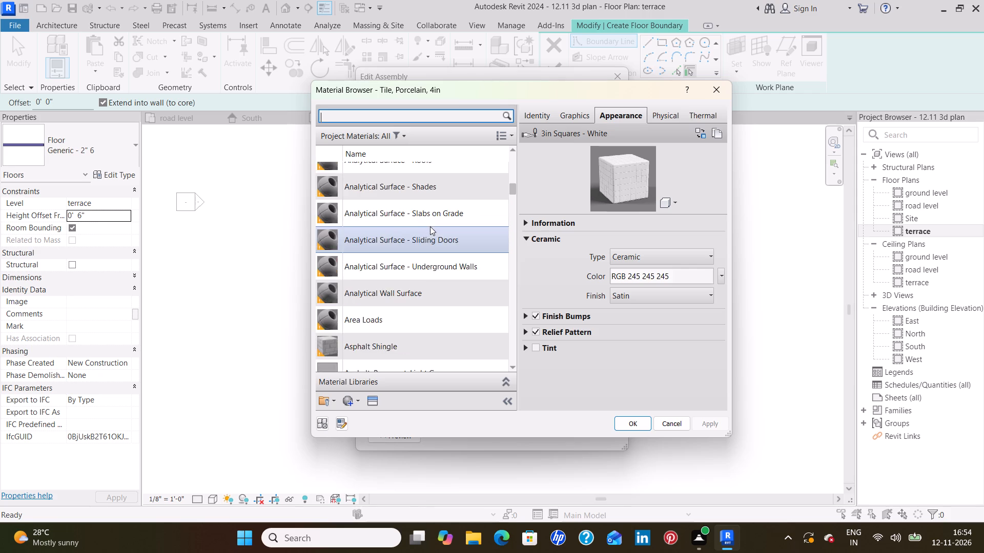
{"action": "scroll", "coordinate": [430, 226], "scroll_direction": "up", "scroll_amount": 16}
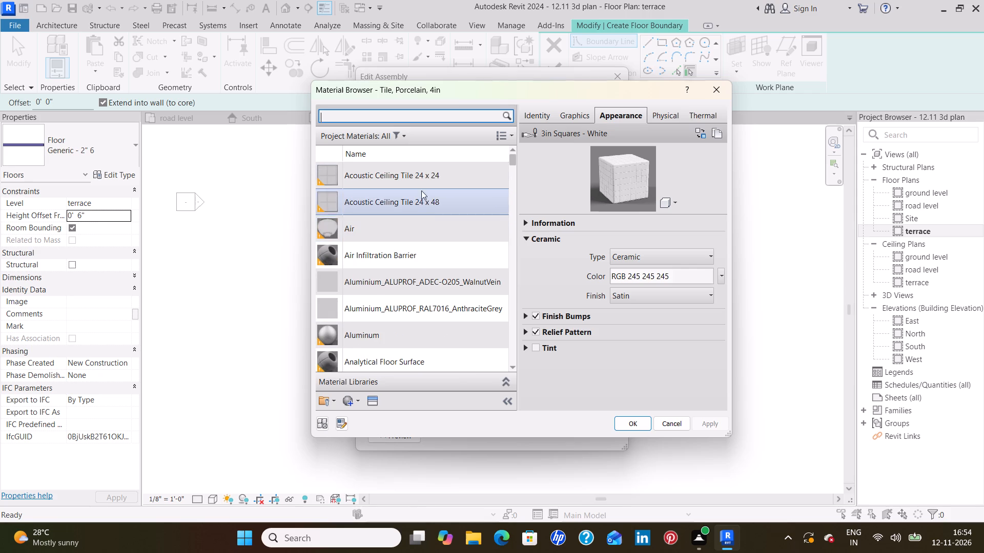
{"action": "scroll", "coordinate": [391, 168], "scroll_direction": "down", "scroll_amount": 11}
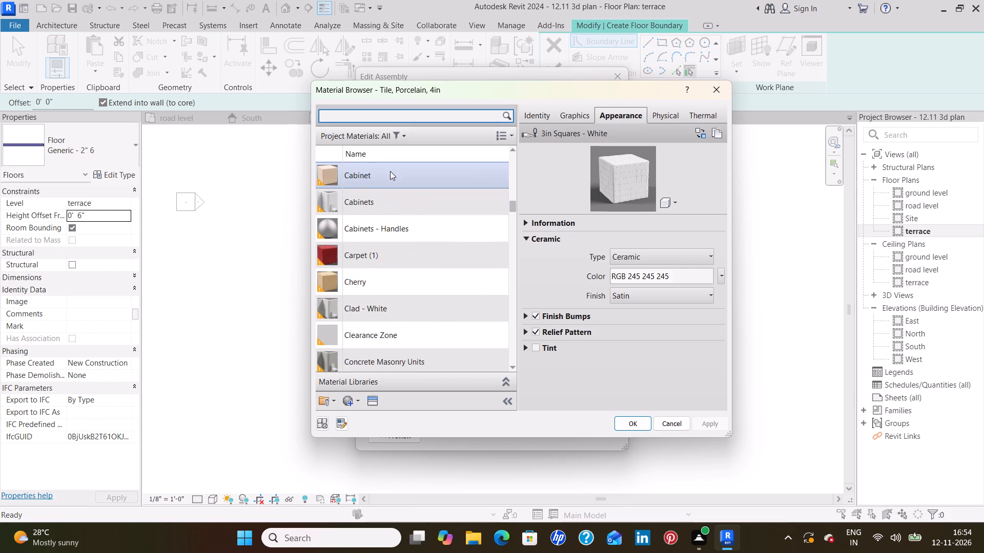
{"action": "scroll", "coordinate": [388, 171], "scroll_direction": "up", "scroll_amount": 2}
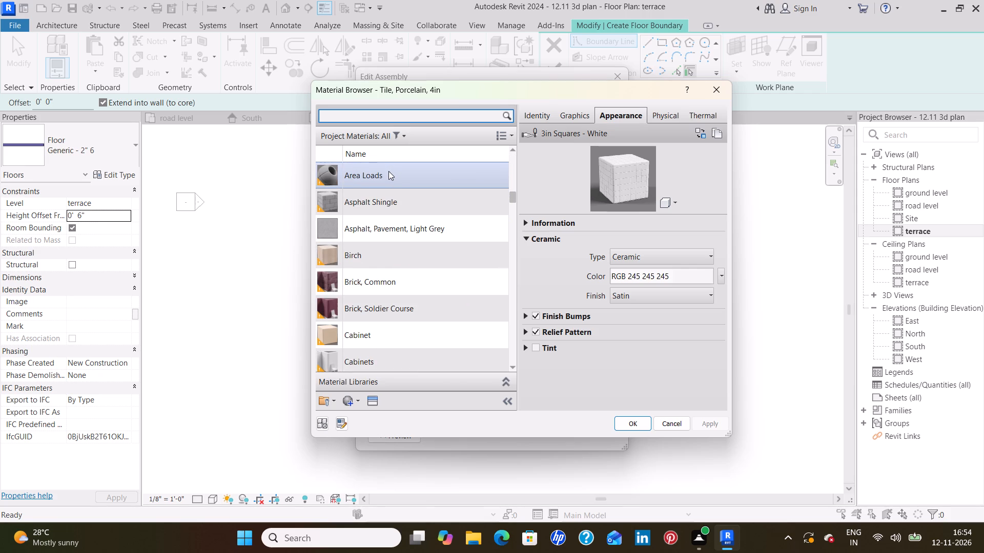
{"action": "scroll", "coordinate": [388, 171], "scroll_direction": "down", "scroll_amount": 7}
{"action": "scroll", "coordinate": [385, 173], "scroll_direction": "up", "scroll_amount": 2}
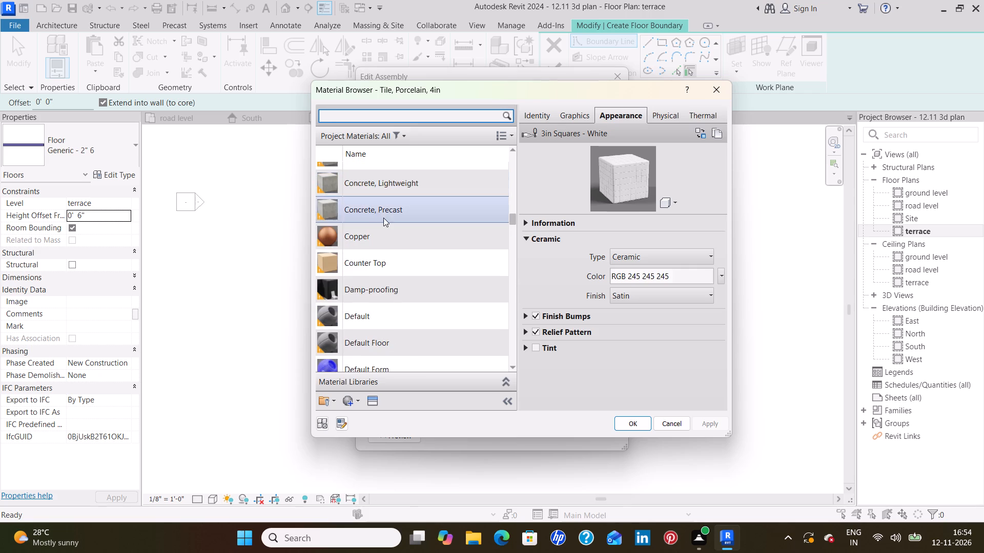
{"action": "left_click", "coordinate": [371, 315]}
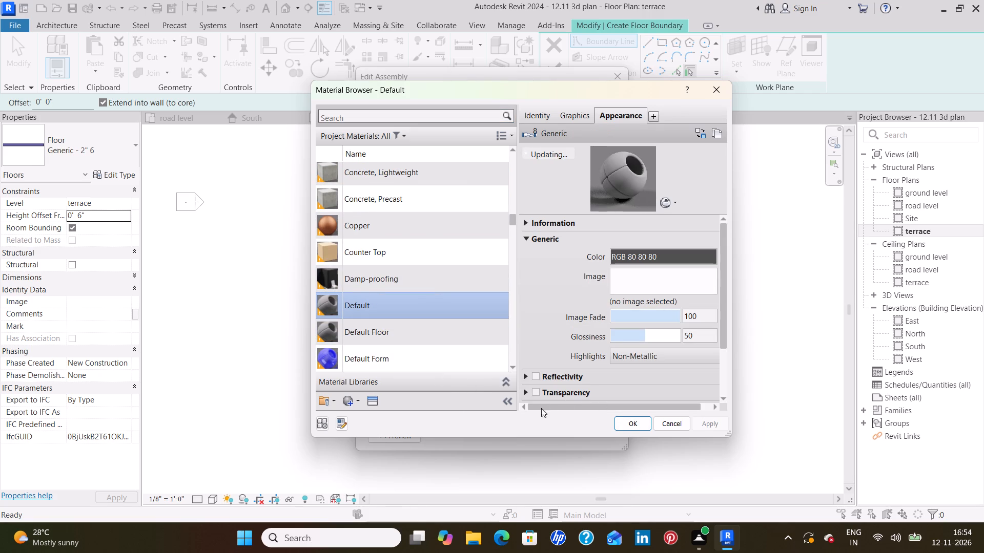
{"action": "left_click", "coordinate": [635, 423]}
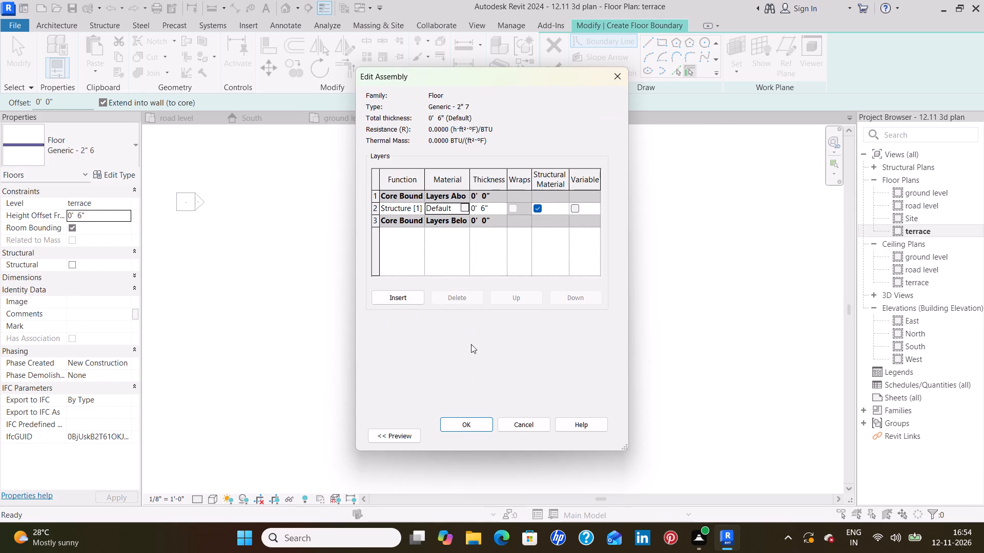
{"action": "left_click", "coordinate": [464, 426]}
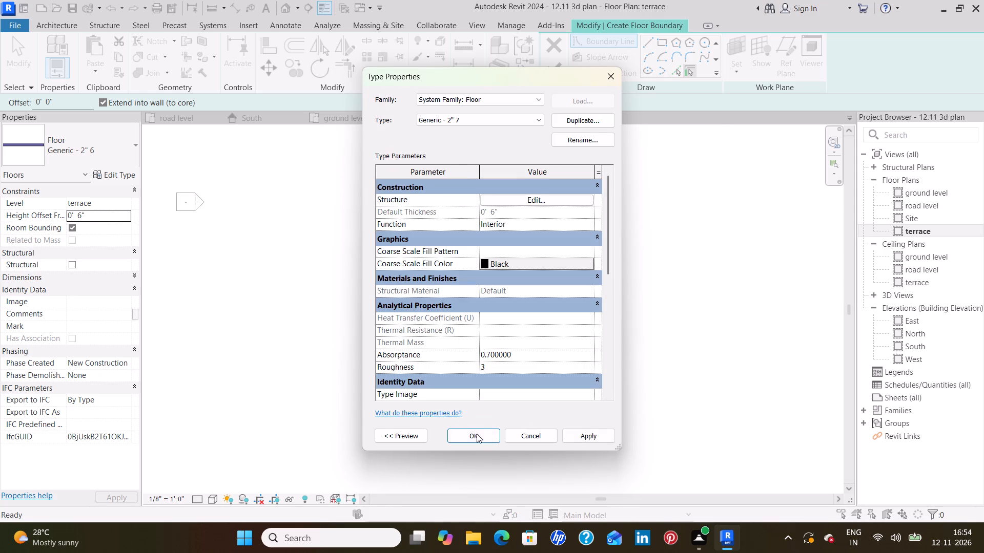
{"action": "left_click", "coordinate": [586, 434]}
{"action": "left_click", "coordinate": [486, 440]}
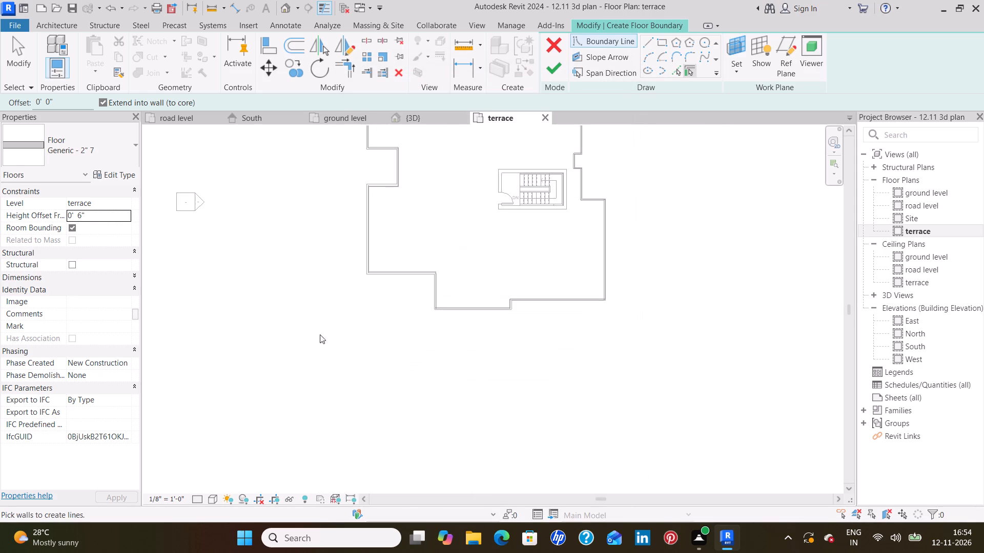
Sketch a circular floor boundary of 8' radius inside the terrace's lower-left corner, left of the stair enclosure.
{"action": "scroll", "coordinate": [352, 258], "scroll_direction": "up", "scroll_amount": 8}
{"action": "middle_click_drag", "start_coordinate": [499, 224], "coordinate": [473, 337]}
{"action": "left_click", "coordinate": [707, 39]}
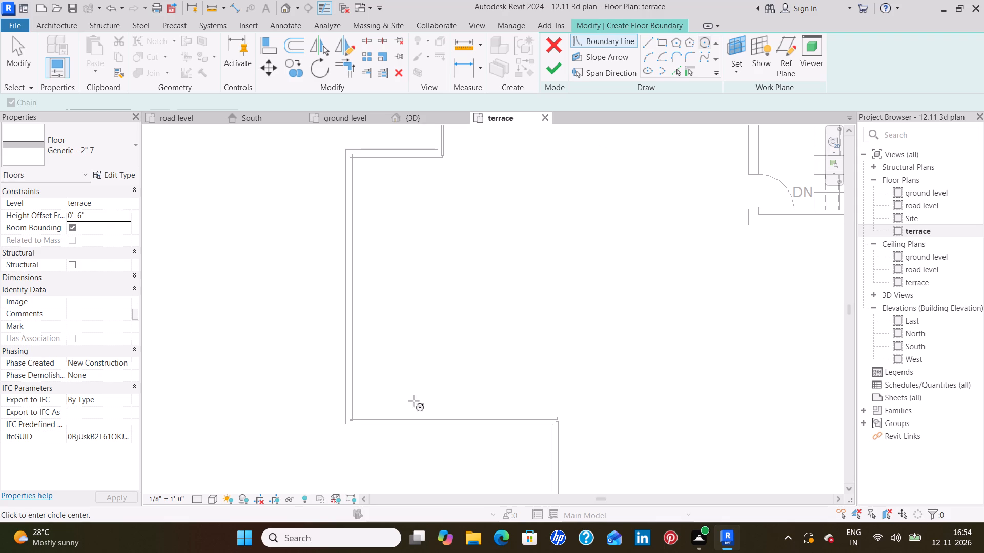
{"action": "left_click", "coordinate": [422, 327]}
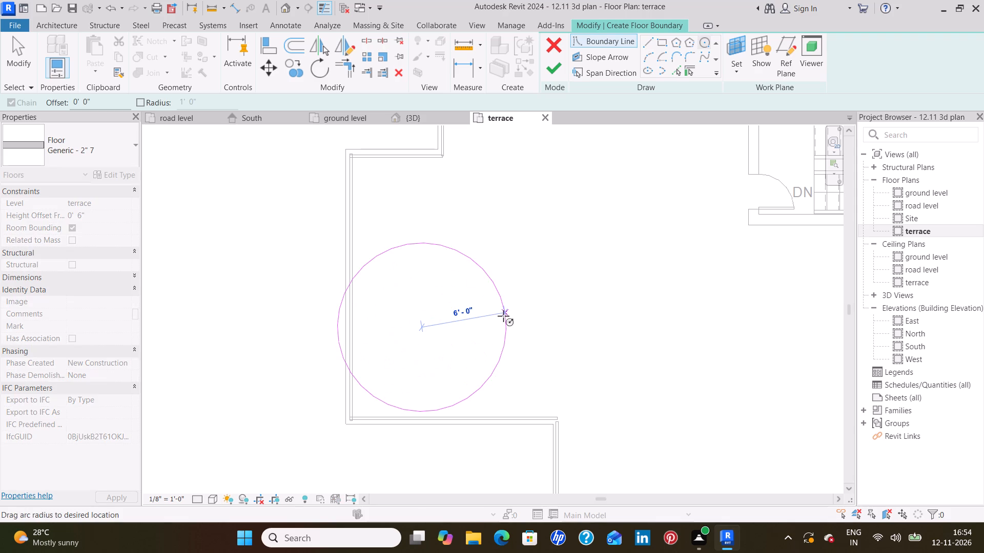
{"action": "key", "text": "8"}
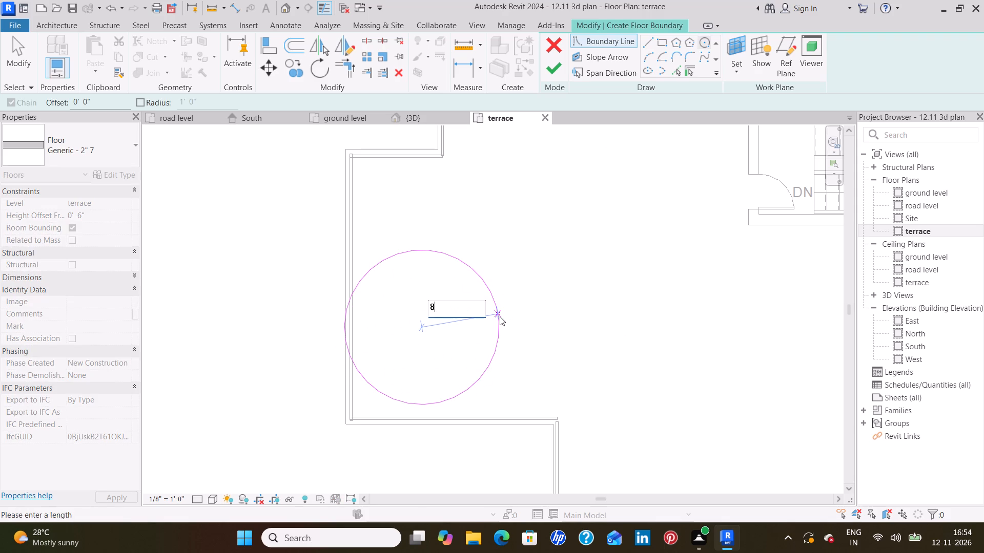
{"action": "key", "text": "apostrophe"}
{"action": "key", "text": "Return"}
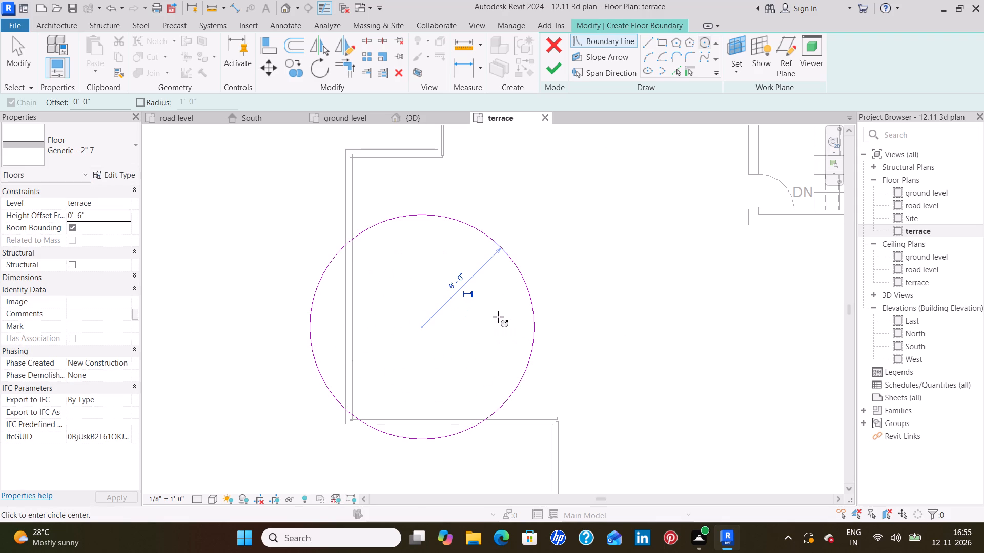
{"action": "key", "text": "Escape"}
{"action": "key", "text": "Escape"}
Nudge the circular boundary slightly right, away from the terrace's left wall, and set its radius to 6'.
{"action": "left_click", "coordinate": [536, 319]}
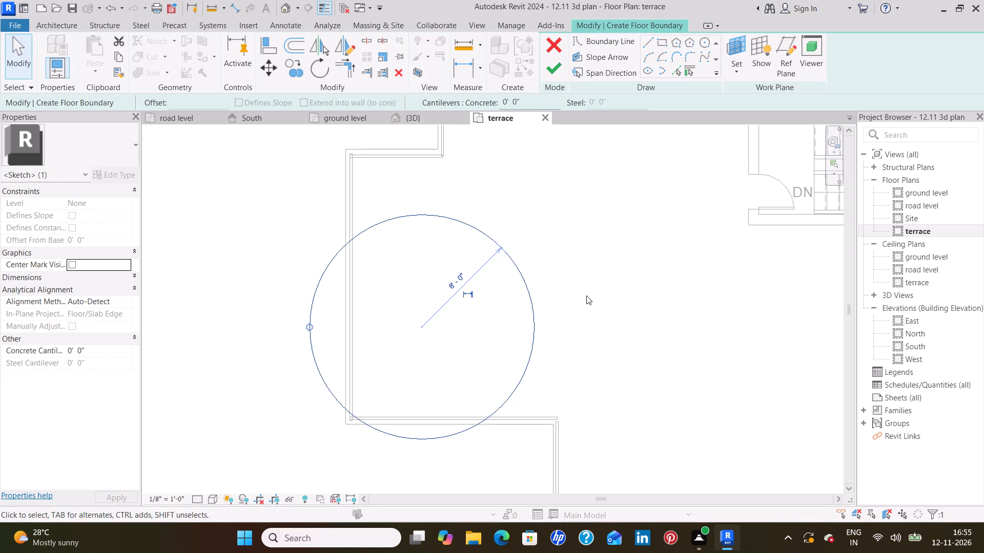
{"action": "key", "text": "Right"}
{"action": "key", "text": "Right"}
{"action": "key", "text": "Right"}
{"action": "key", "text": "Right"}
{"action": "key", "text": "Right"}
{"action": "key", "text": "Right"}
{"action": "key", "text": "Right"}
{"action": "key", "text": "Right"}
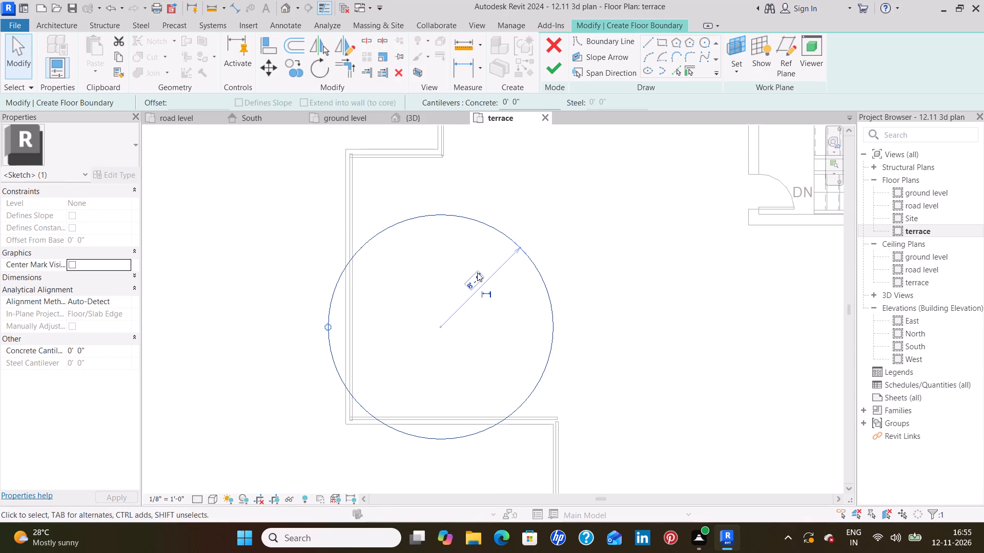
{"action": "left_click", "coordinate": [477, 272]}
{"action": "key", "text": "BackSpace"}
{"action": "type", "text": "6'"}
{"action": "key", "text": "Return"}
{"action": "left_click", "coordinate": [585, 303]}
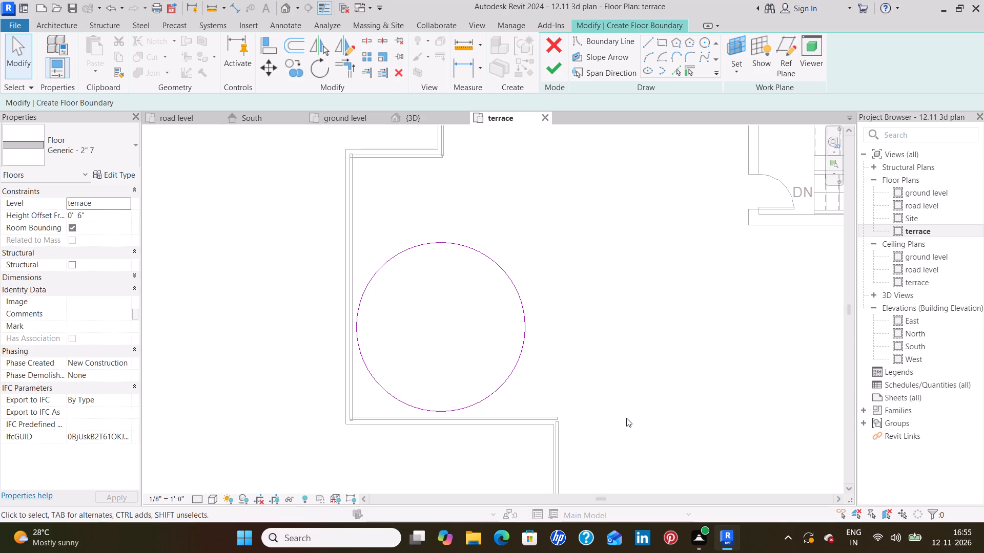
Finish the circular floor boundary and check the floor on the terrace in the 3D view.
{"action": "middle_click_drag", "start_coordinate": [626, 418], "coordinate": [611, 374], "text": "shift"}
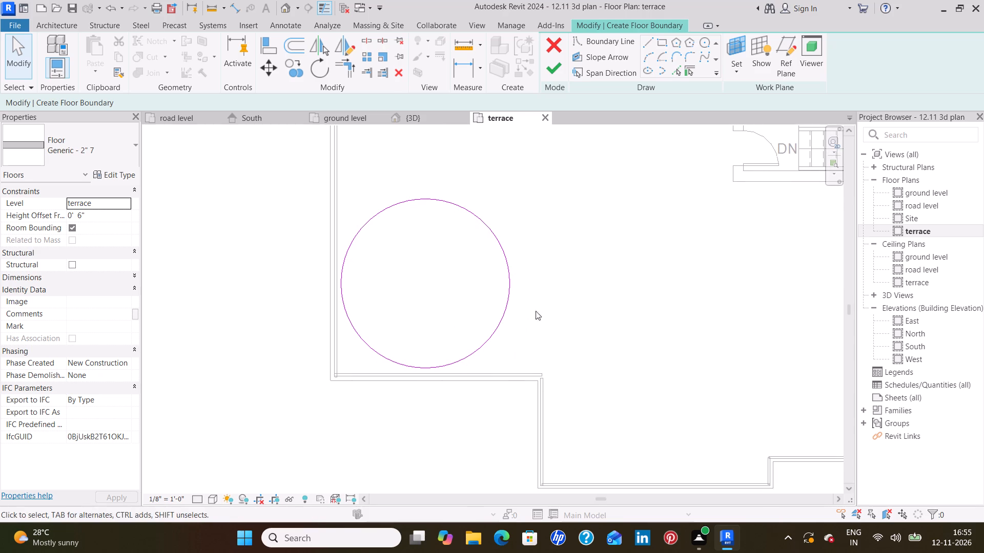
{"action": "left_click", "coordinate": [594, 317]}
{"action": "left_click", "coordinate": [550, 71]}
{"action": "left_click", "coordinate": [605, 345]}
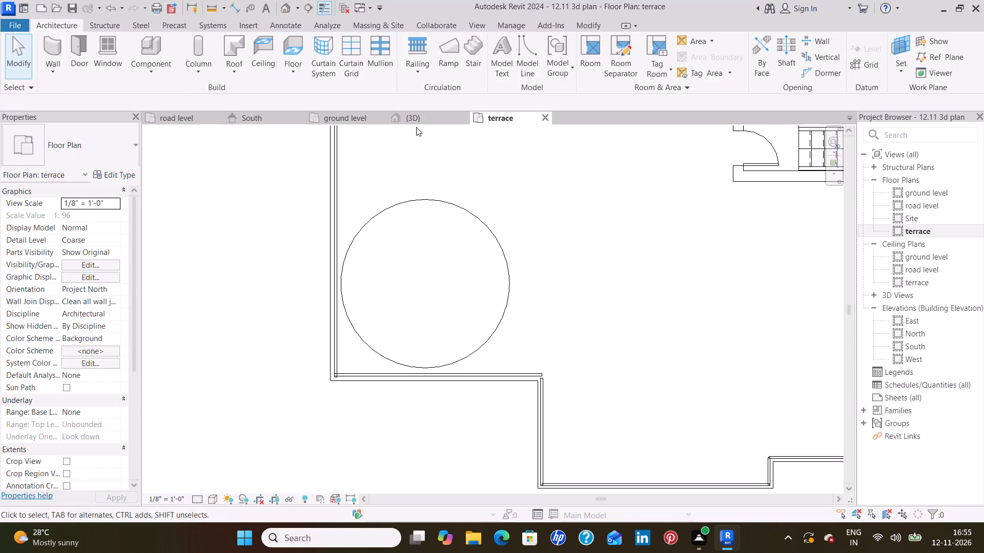
{"action": "left_click", "coordinate": [416, 126]}
{"action": "left_click", "coordinate": [420, 120]}
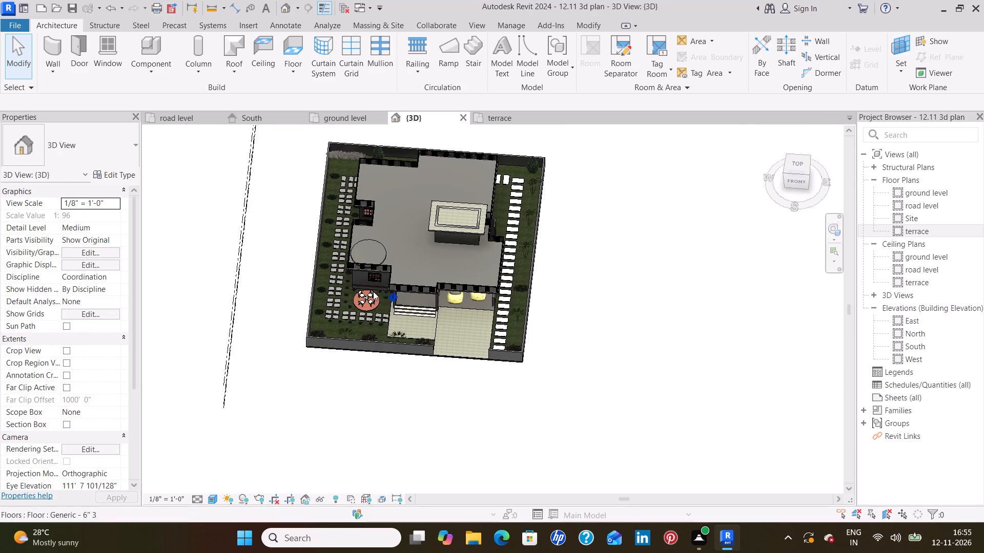
{"action": "scroll", "coordinate": [359, 248], "scroll_direction": "up", "scroll_amount": 8}
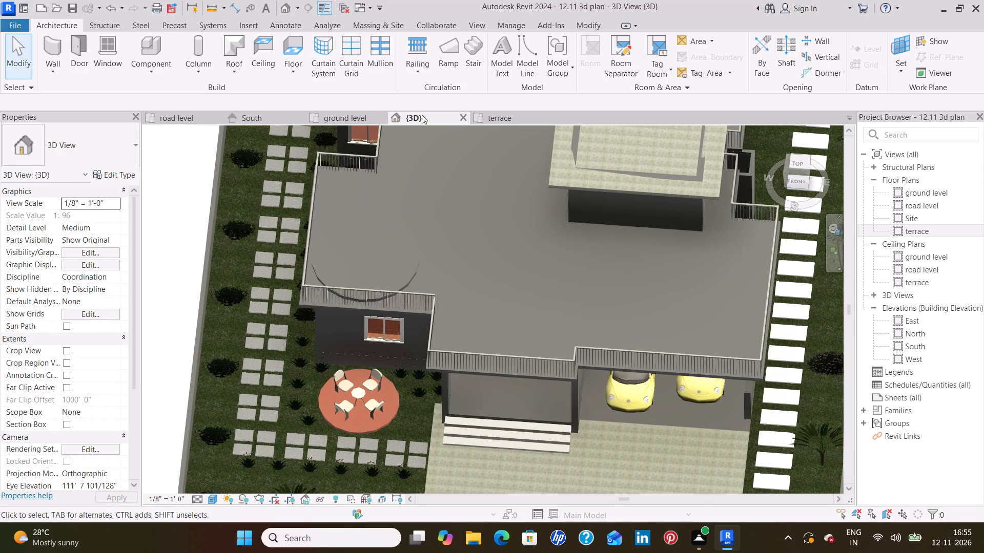
Return to the terrace plan and create an in-place model in the Casework category.
{"action": "left_click", "coordinate": [501, 120]}
{"action": "middle_click_drag", "start_coordinate": [425, 301], "coordinate": [493, 268]}
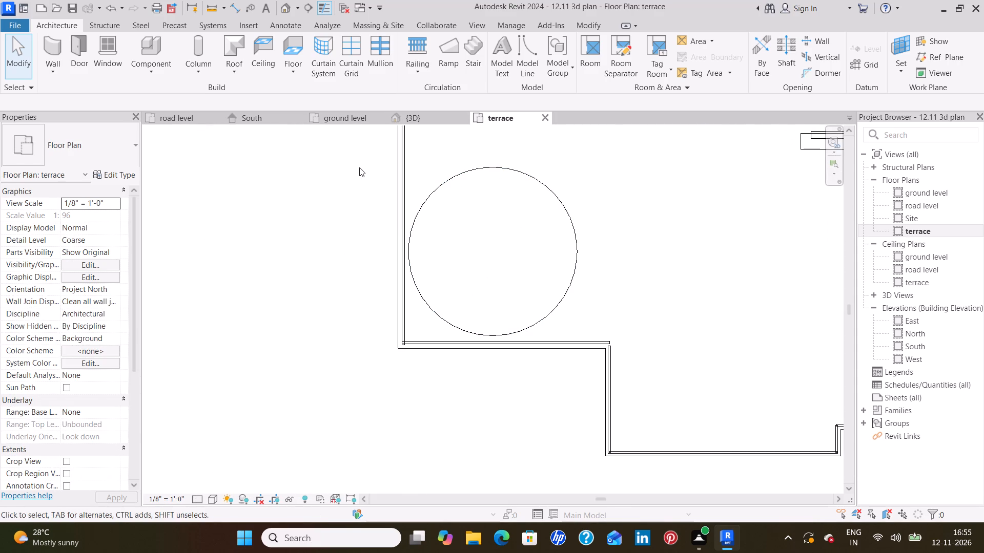
{"action": "left_click", "coordinate": [195, 65]}
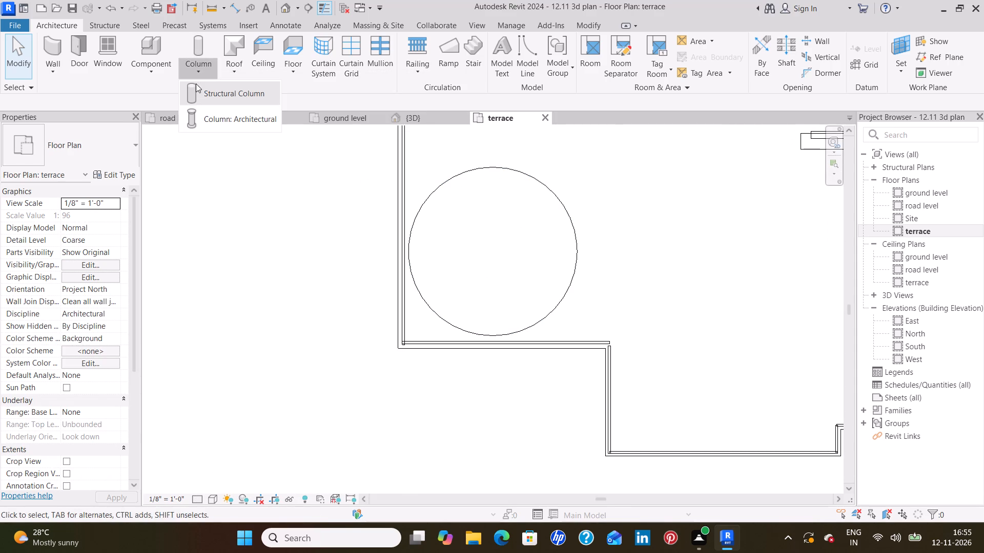
{"action": "left_click", "coordinate": [150, 81]}
{"action": "left_click", "coordinate": [151, 73]}
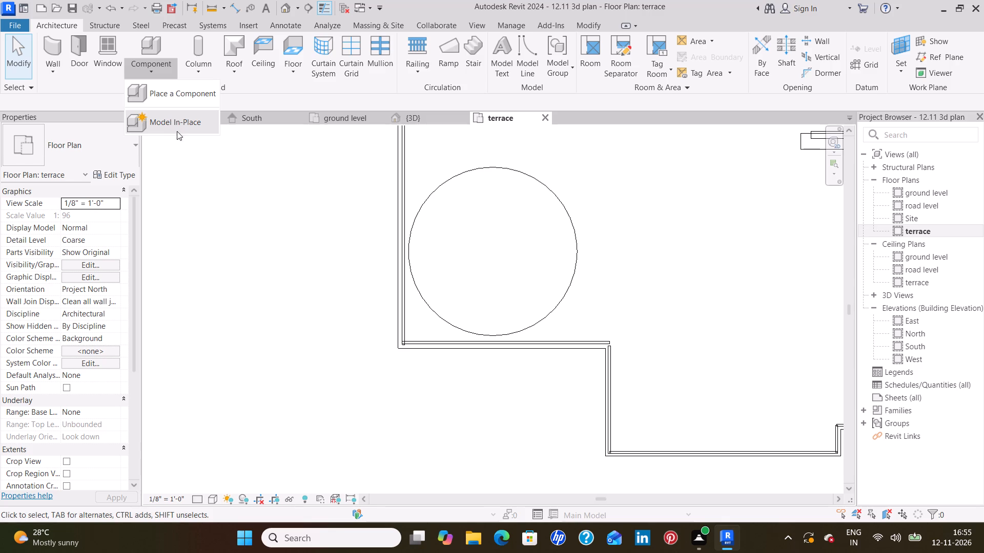
{"action": "left_click", "coordinate": [180, 125]}
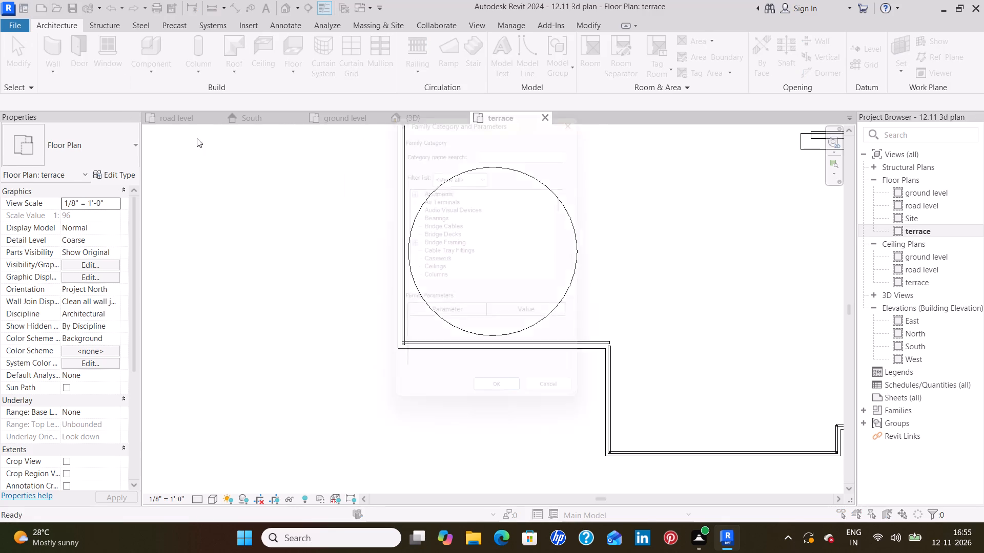
{"action": "left_click", "coordinate": [438, 261]}
{"action": "left_click", "coordinate": [505, 406]}
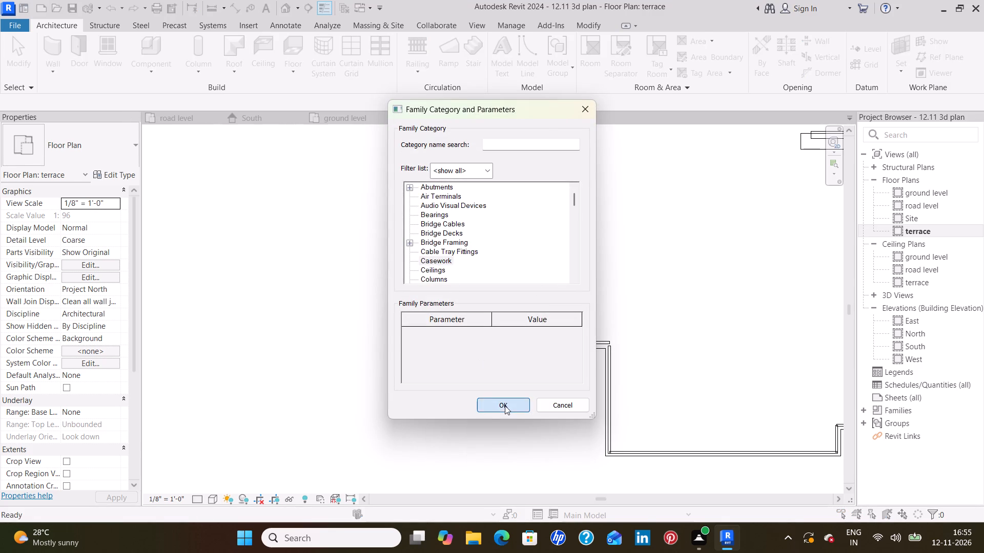
{"action": "left_click", "coordinate": [494, 290]}
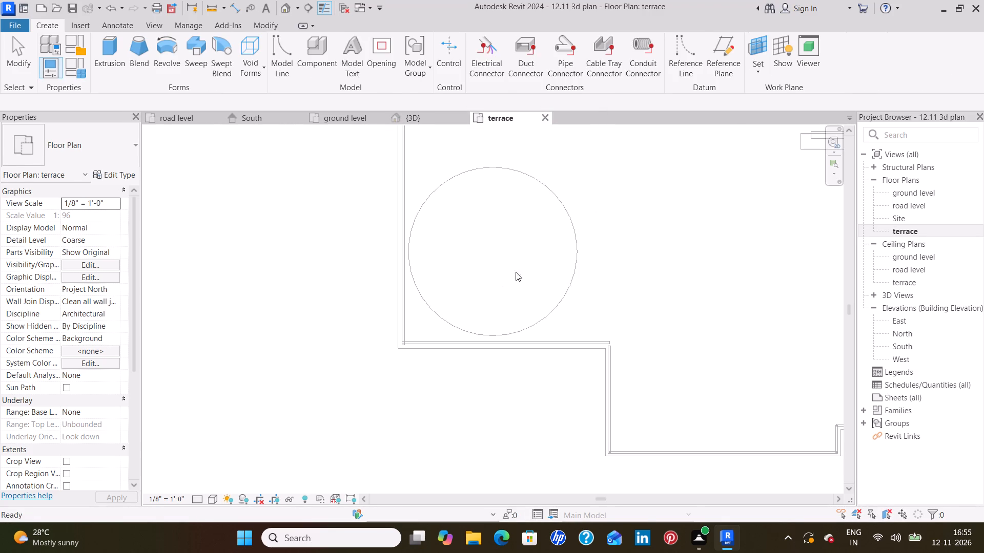
Set the in-place model's work plane by picking the circular floor as the plane.
{"action": "left_click", "coordinate": [756, 54]}
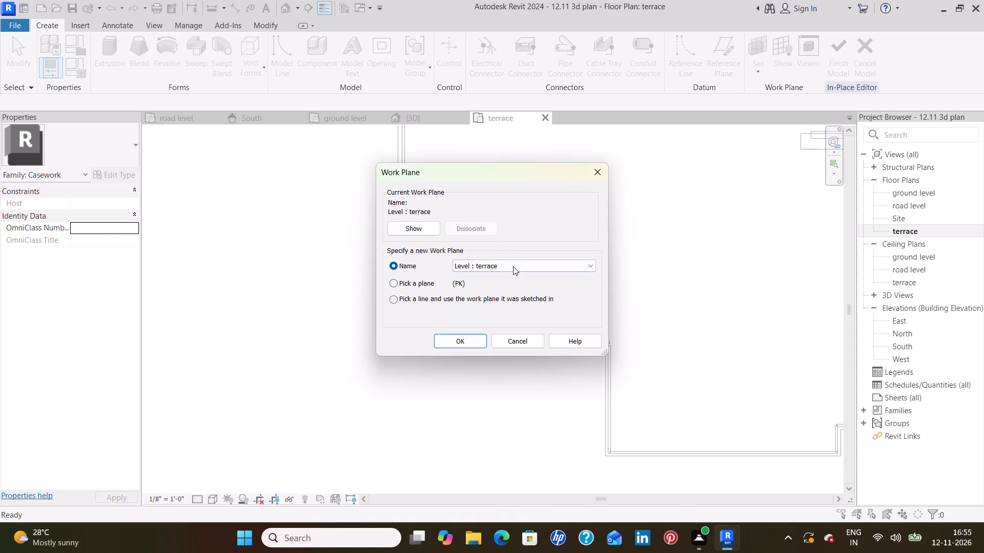
{"action": "left_click", "coordinate": [396, 283]}
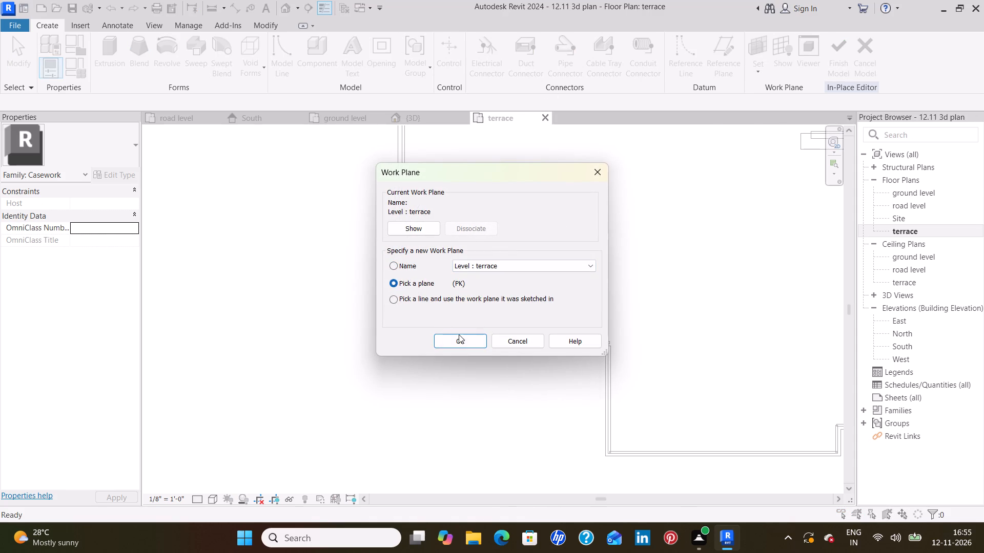
{"action": "left_click", "coordinate": [460, 335]}
{"action": "left_click", "coordinate": [526, 178]}
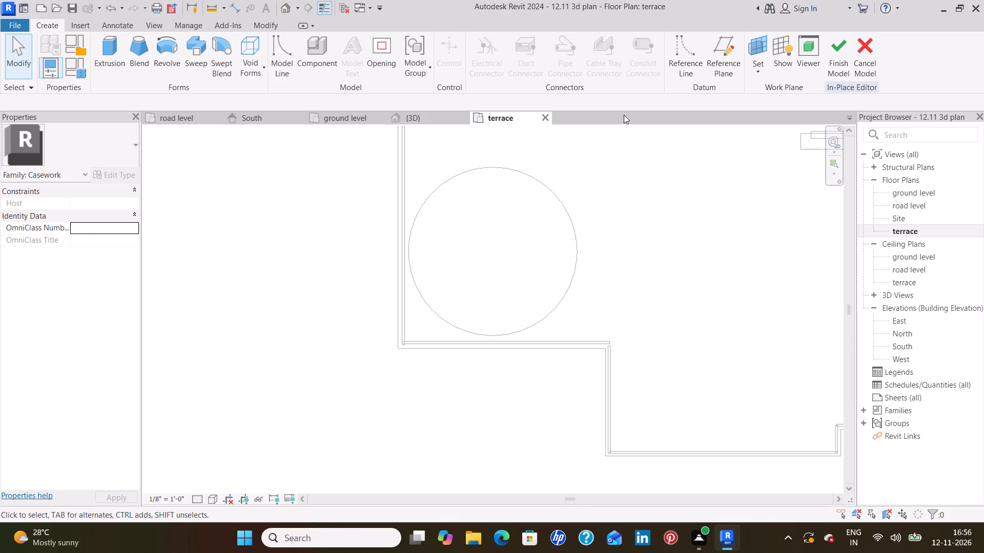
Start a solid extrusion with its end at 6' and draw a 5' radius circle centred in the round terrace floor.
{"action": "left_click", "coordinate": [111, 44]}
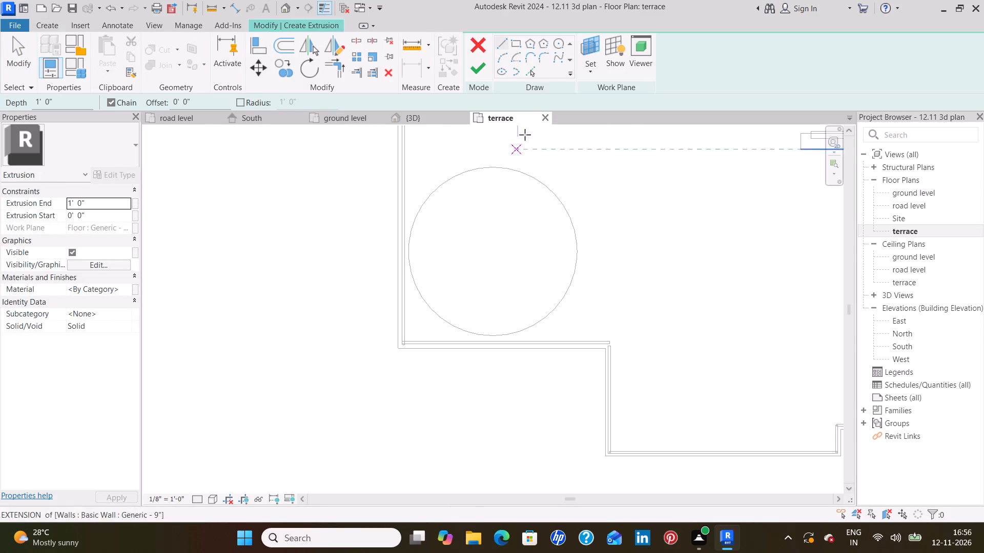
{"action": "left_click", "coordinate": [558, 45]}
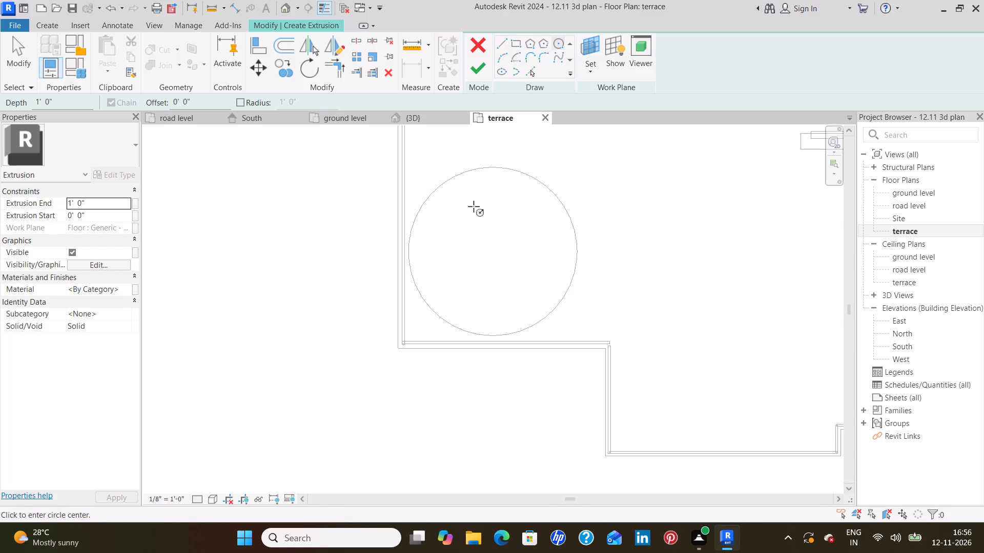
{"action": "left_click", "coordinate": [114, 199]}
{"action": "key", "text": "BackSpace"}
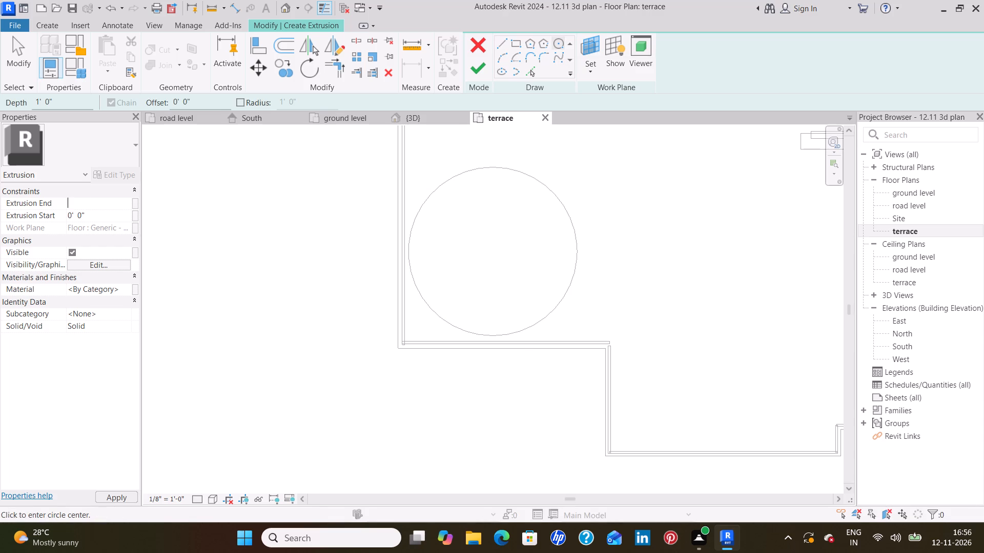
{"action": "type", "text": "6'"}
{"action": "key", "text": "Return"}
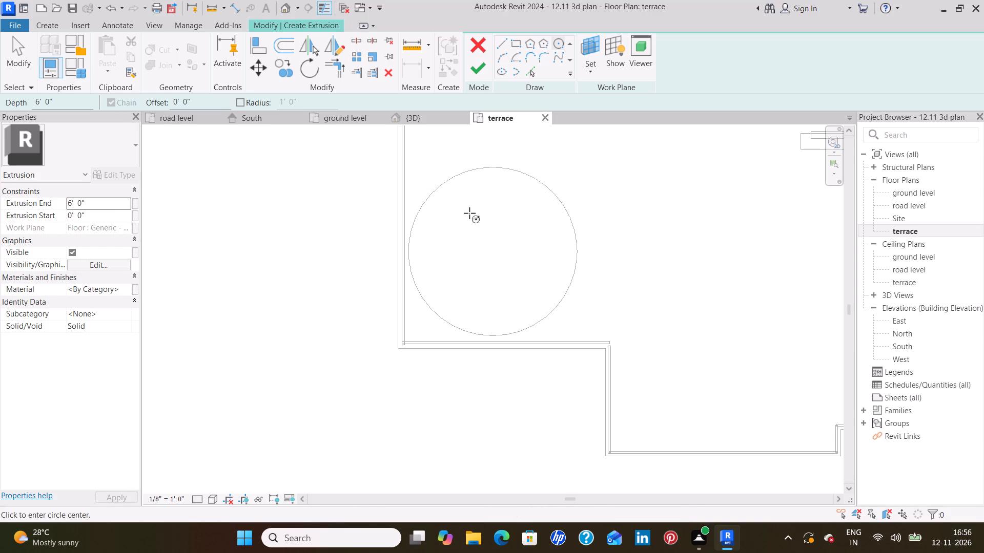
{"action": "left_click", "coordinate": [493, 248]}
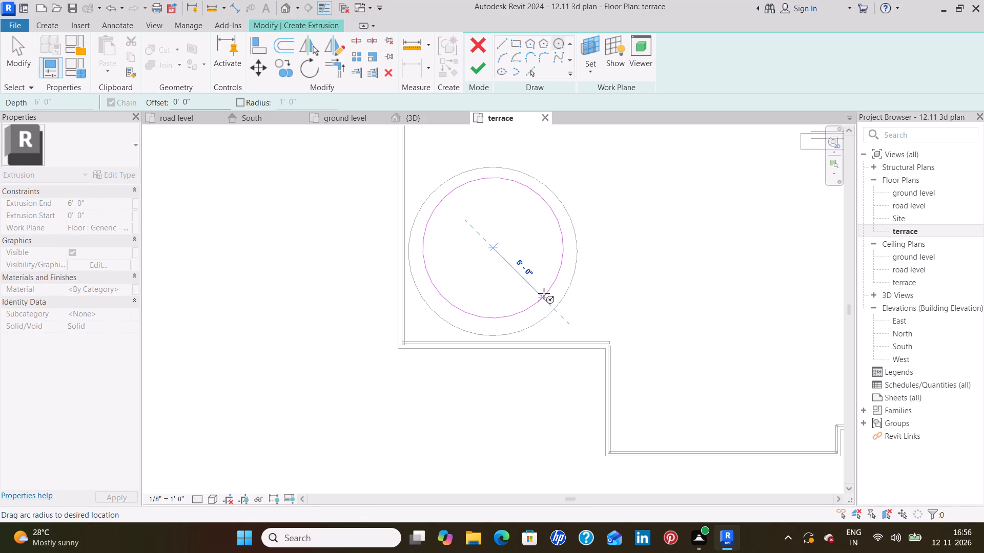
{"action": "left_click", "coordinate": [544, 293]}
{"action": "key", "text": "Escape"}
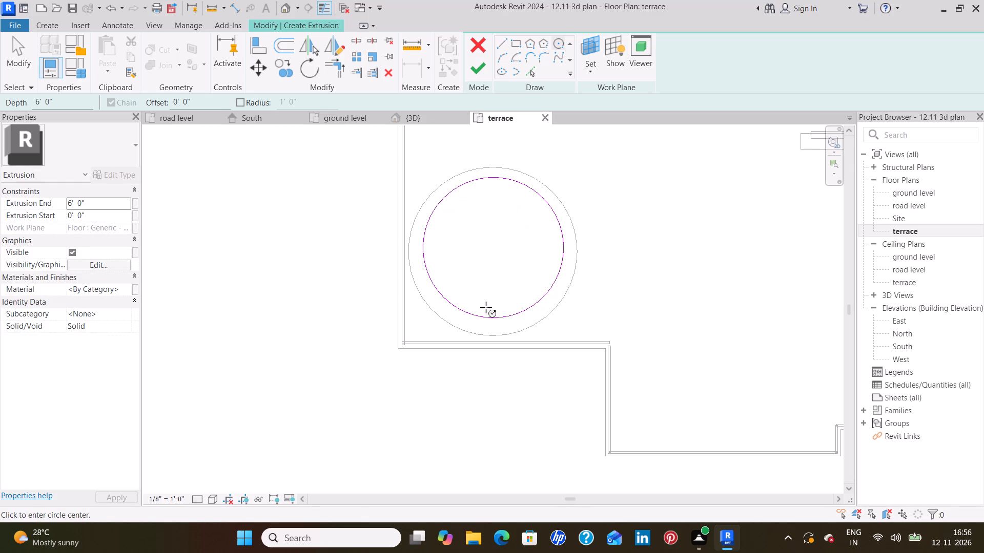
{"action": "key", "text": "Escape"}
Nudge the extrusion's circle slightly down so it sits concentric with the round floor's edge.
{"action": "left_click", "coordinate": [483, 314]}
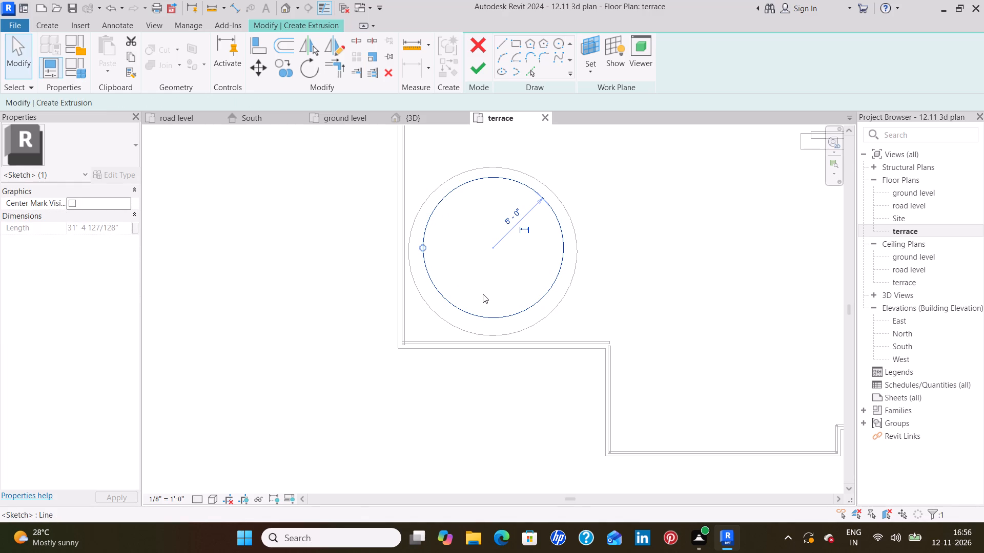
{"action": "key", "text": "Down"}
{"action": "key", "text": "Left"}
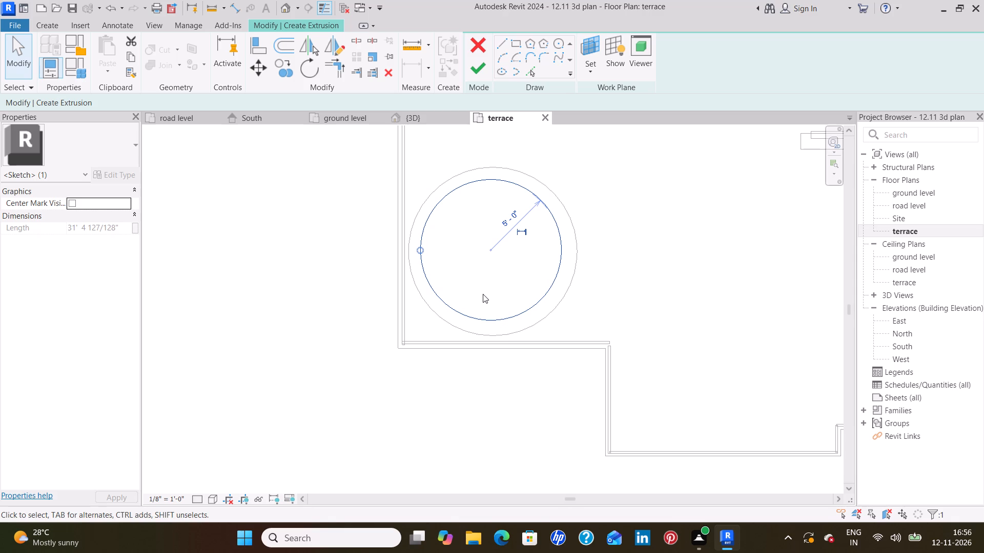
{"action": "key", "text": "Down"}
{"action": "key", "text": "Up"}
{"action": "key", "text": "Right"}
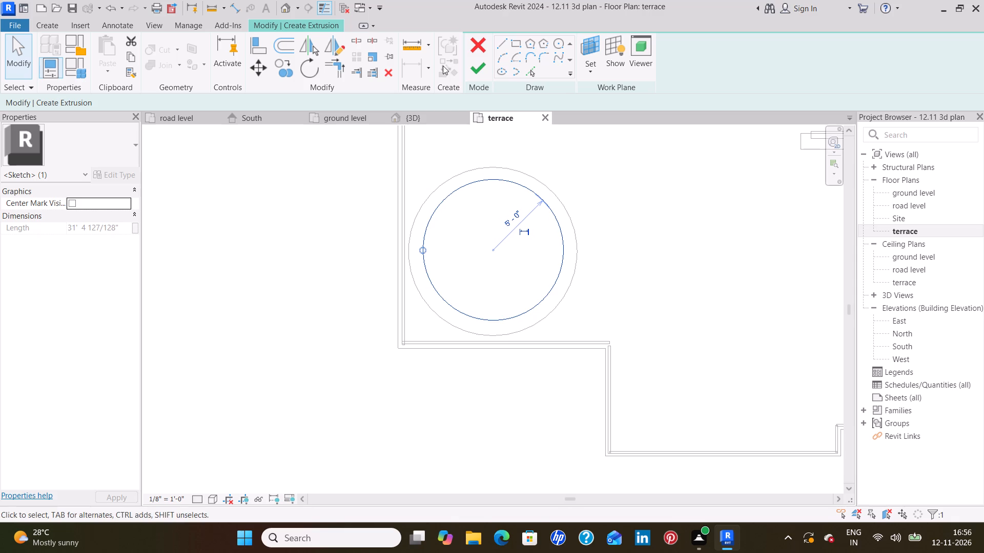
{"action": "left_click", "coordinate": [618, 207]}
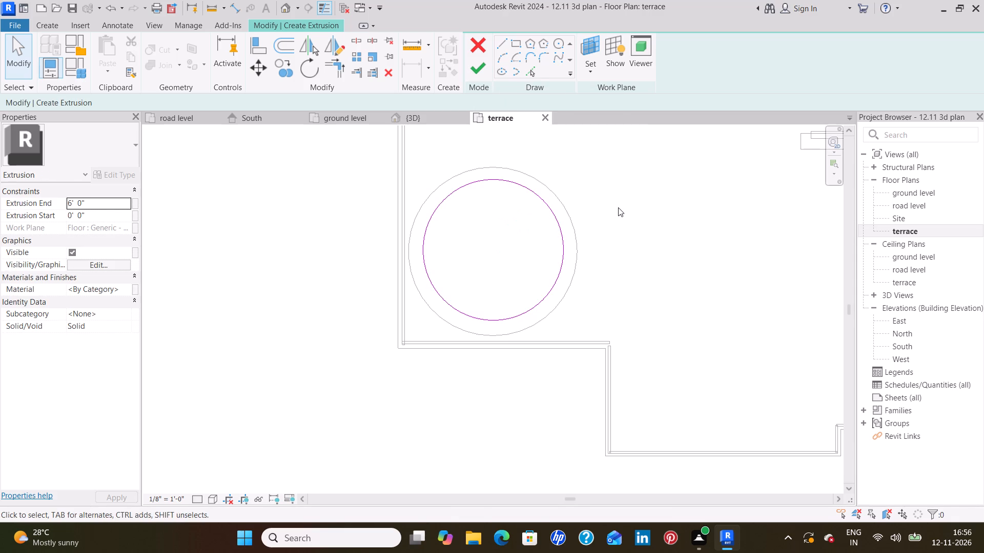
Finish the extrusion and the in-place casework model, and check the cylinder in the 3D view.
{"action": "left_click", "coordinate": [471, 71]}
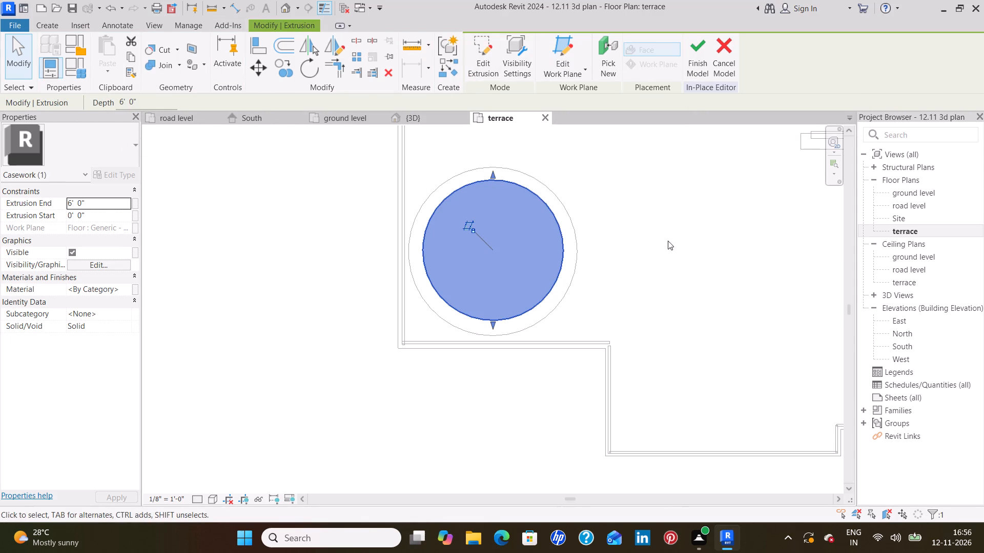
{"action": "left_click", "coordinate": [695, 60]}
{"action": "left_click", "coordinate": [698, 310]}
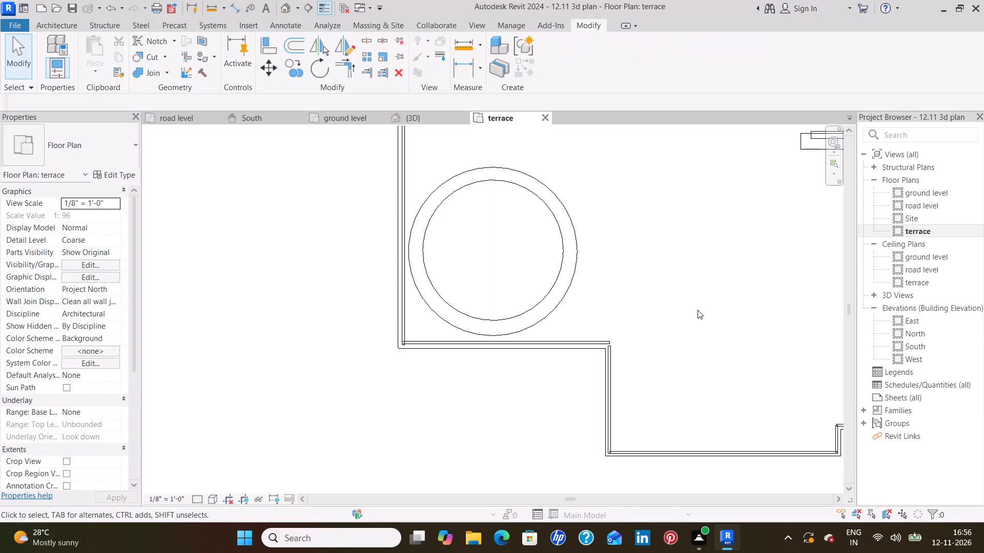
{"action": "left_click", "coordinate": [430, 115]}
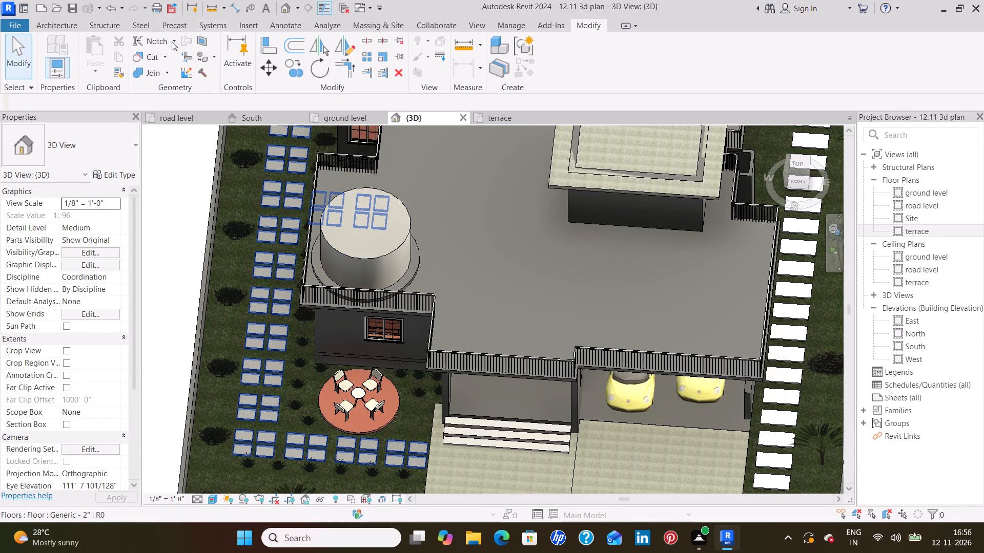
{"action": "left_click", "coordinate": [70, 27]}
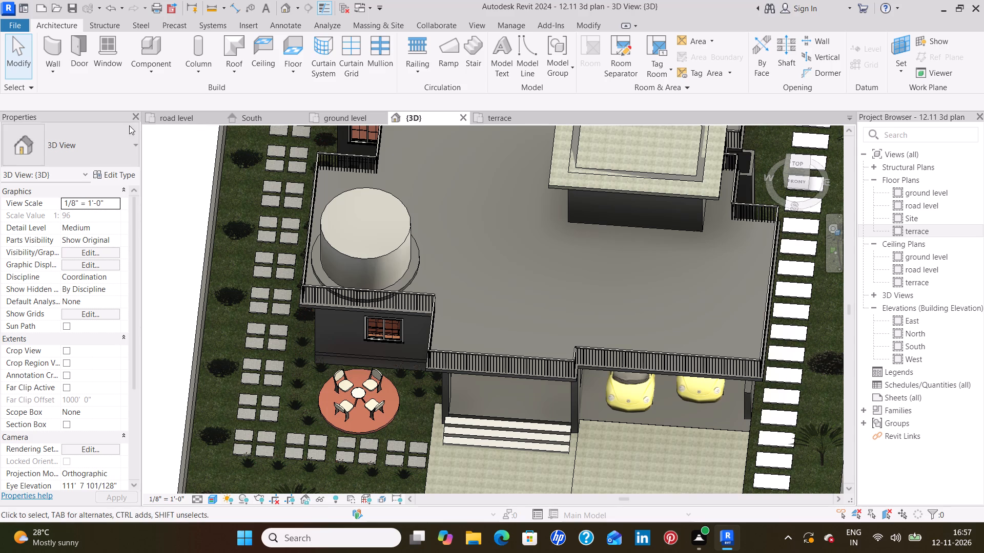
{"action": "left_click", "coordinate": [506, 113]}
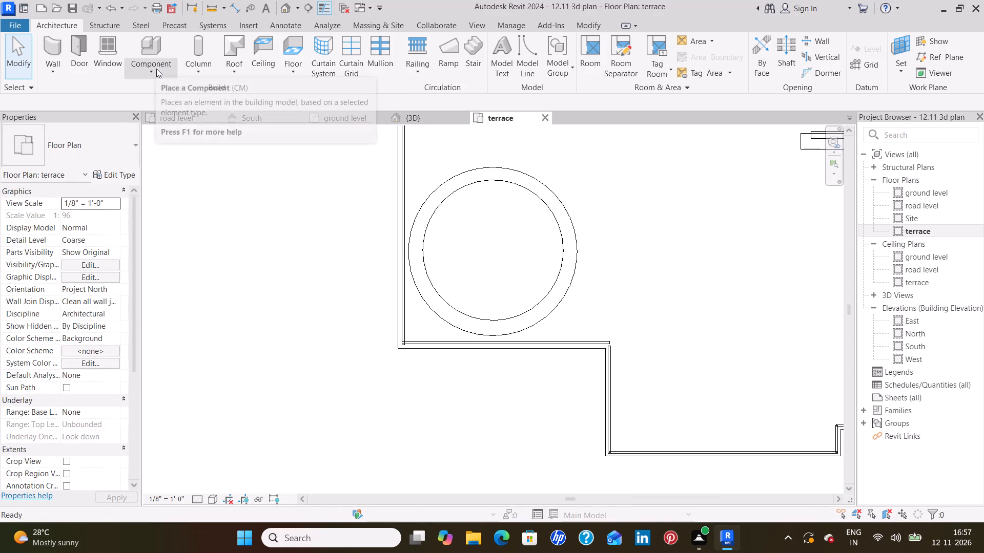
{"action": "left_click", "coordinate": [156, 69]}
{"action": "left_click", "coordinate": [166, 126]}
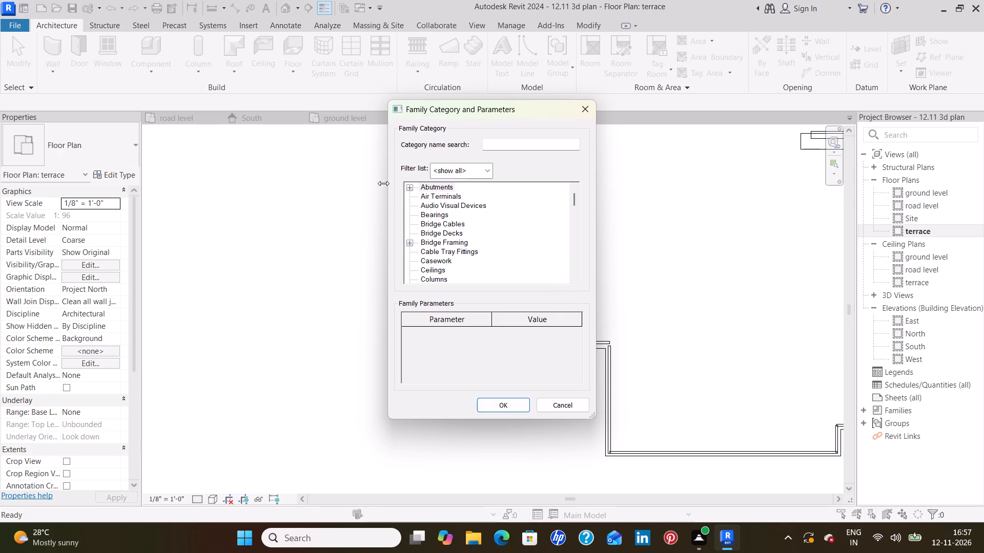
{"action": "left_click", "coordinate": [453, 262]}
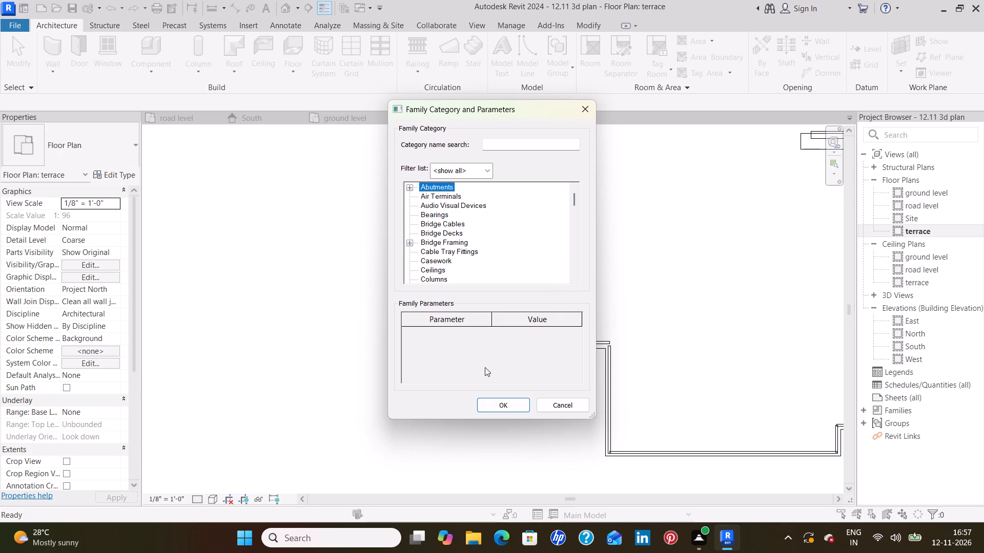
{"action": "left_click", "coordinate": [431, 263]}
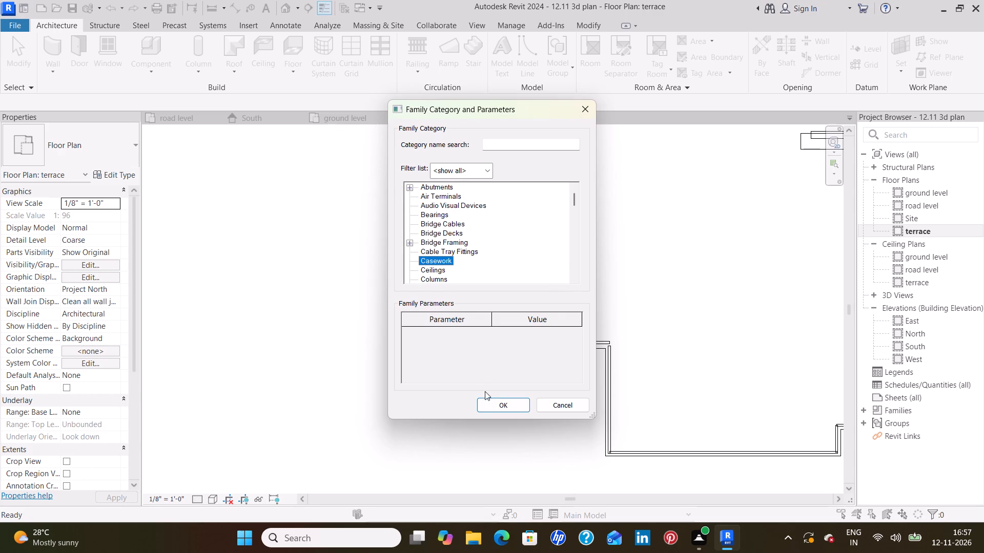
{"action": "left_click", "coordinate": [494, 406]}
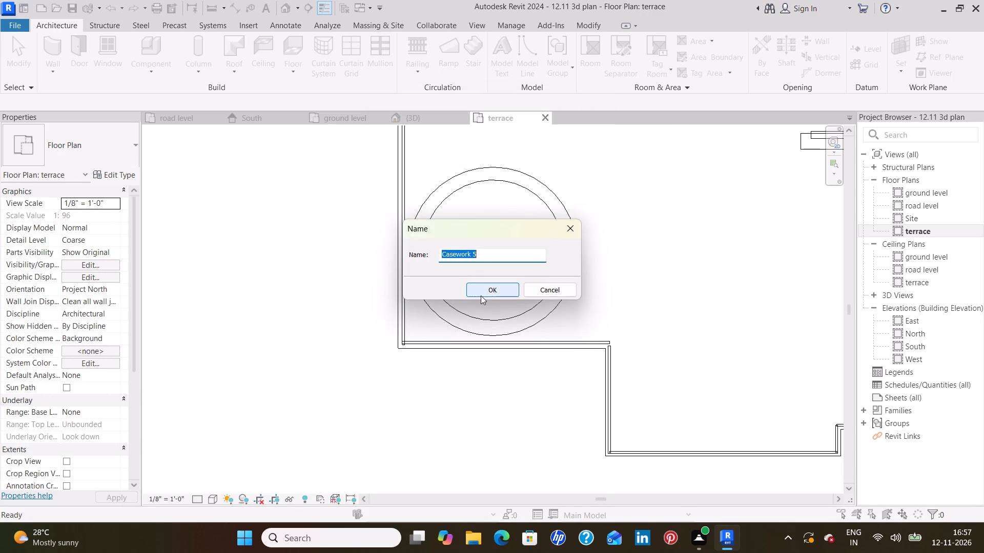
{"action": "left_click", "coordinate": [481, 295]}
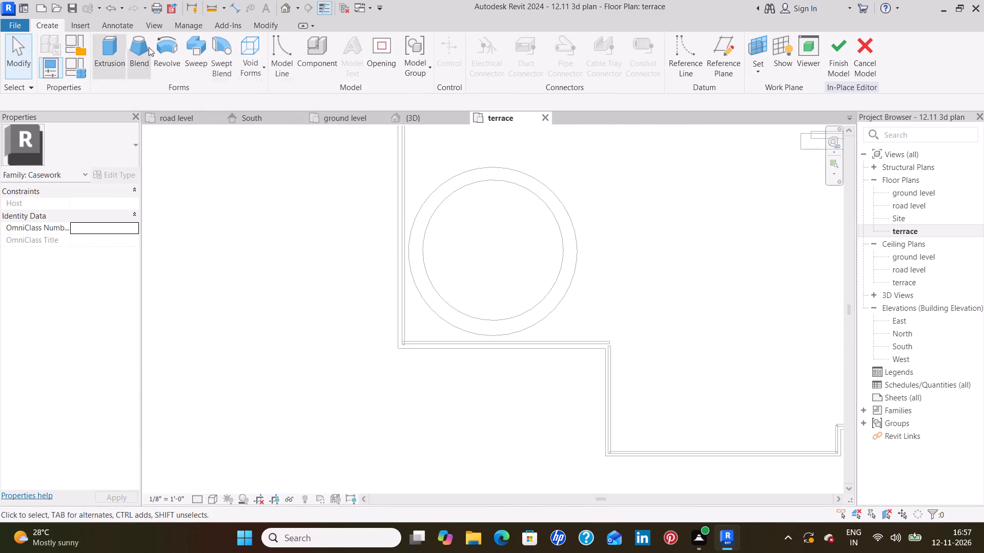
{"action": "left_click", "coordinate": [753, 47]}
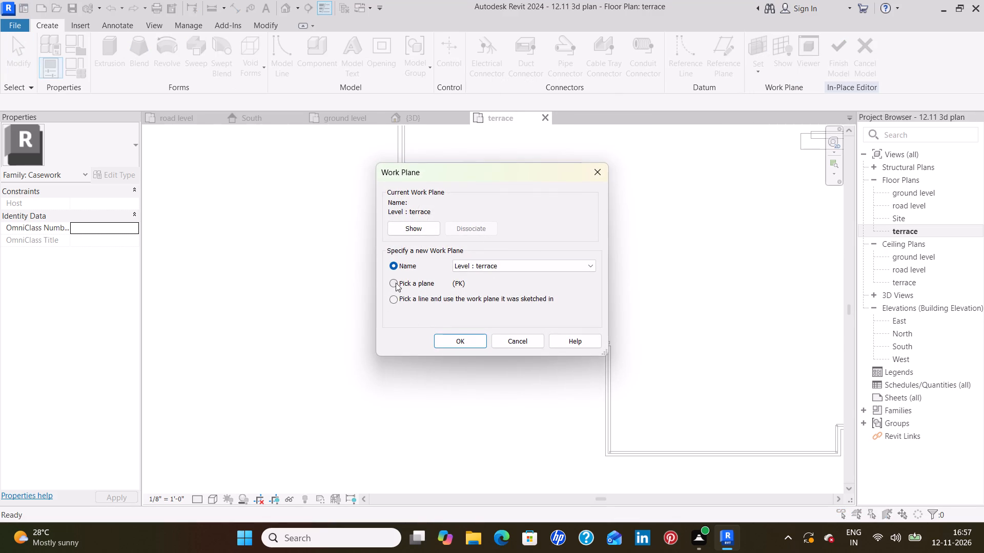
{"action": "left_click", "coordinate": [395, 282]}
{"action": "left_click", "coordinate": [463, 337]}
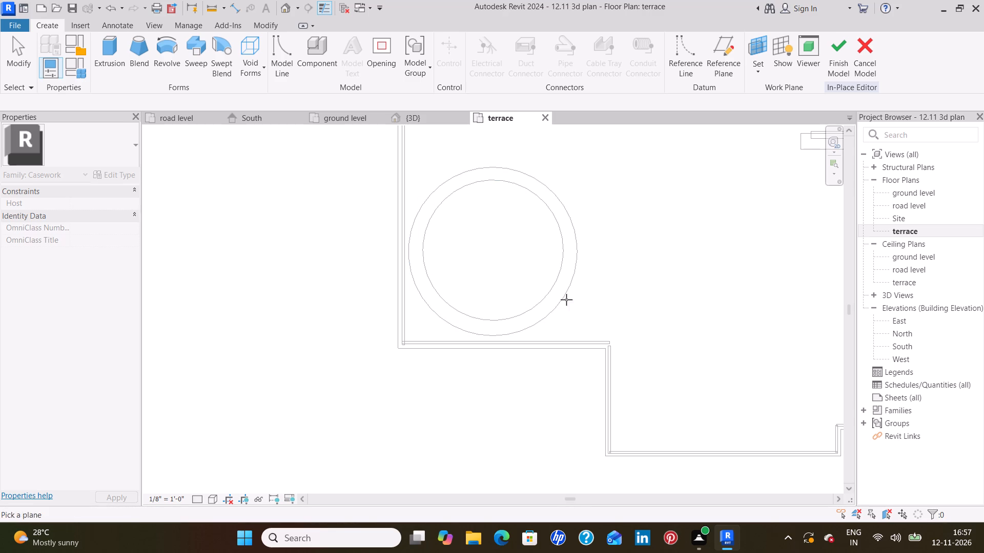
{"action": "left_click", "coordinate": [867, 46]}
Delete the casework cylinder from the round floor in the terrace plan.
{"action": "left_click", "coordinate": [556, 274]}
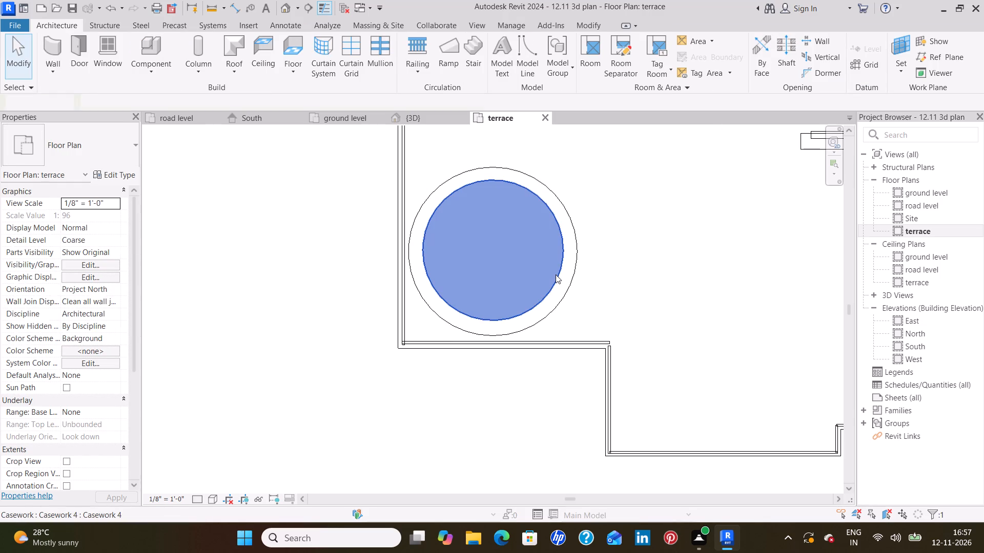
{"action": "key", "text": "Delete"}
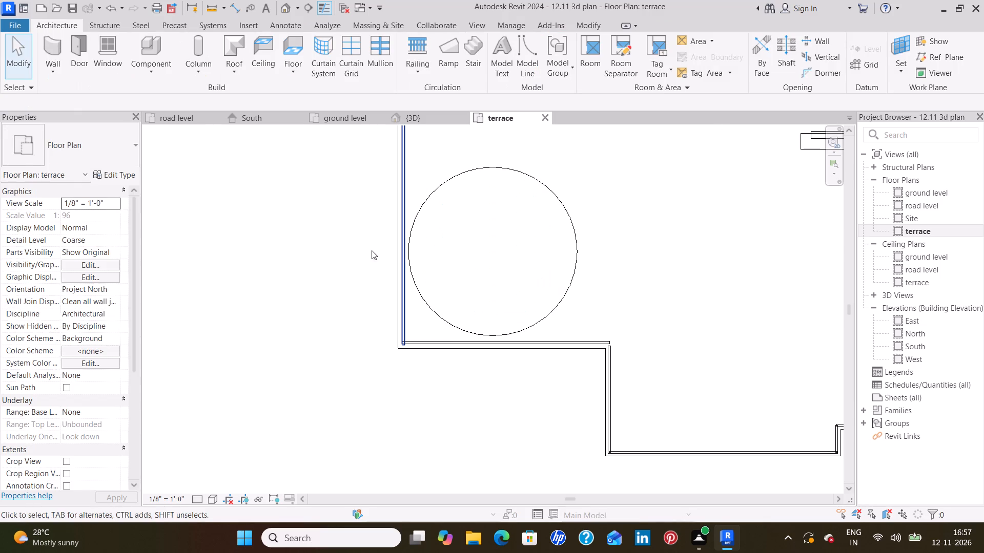
Start a new floor on the terrace and set the Generic - 2" 7 type's structure layer thickness to 6'.
{"action": "left_click", "coordinate": [291, 44]}
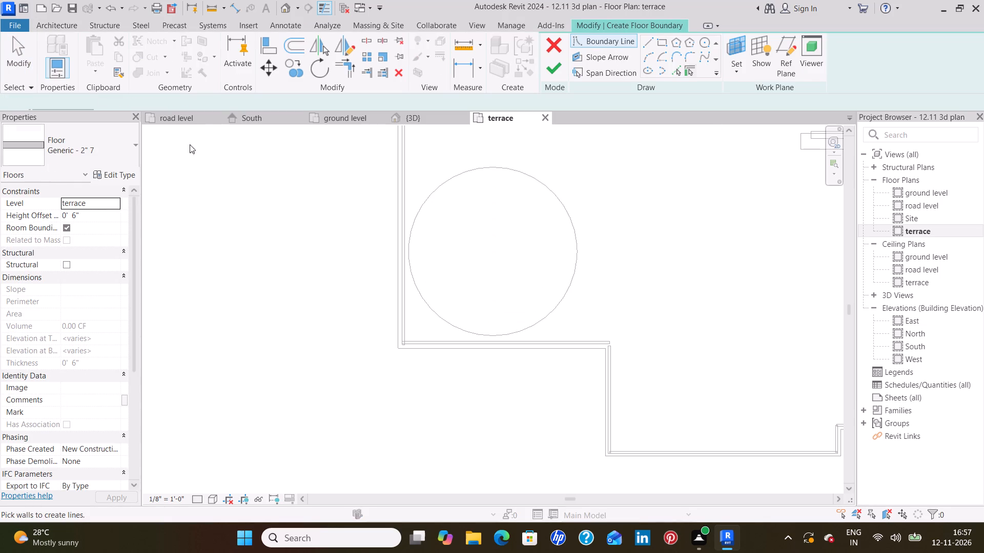
{"action": "left_click", "coordinate": [117, 176]}
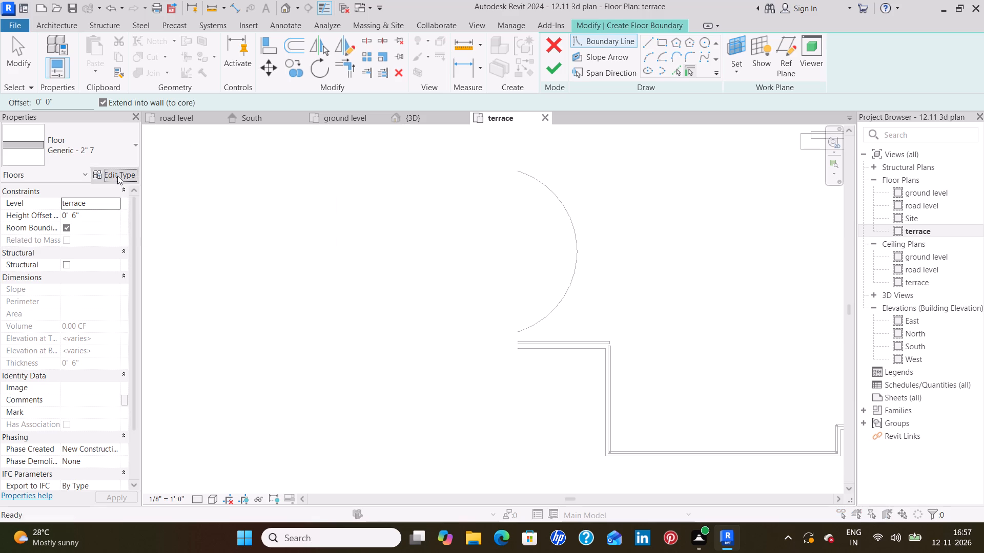
{"action": "left_click", "coordinate": [532, 202]}
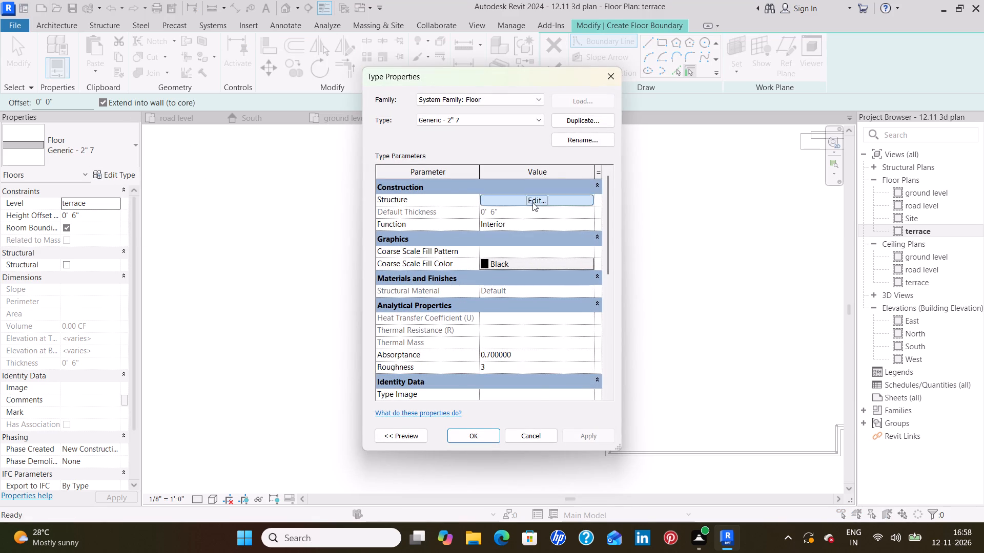
{"action": "left_click", "coordinate": [493, 214]}
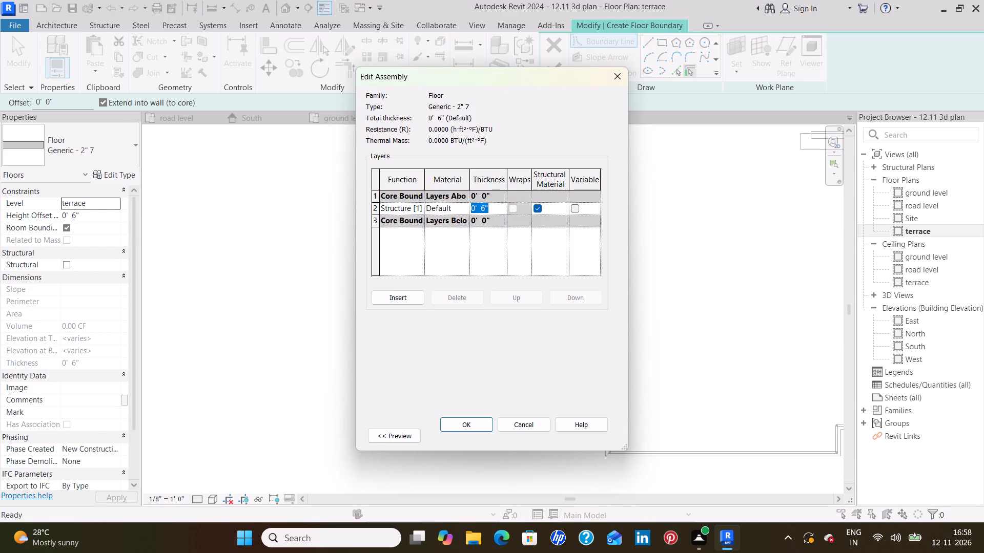
{"action": "key", "text": "BackSpace"}
{"action": "type", "text": "6'"}
{"action": "key", "text": "Return"}
{"action": "left_click", "coordinate": [466, 421]}
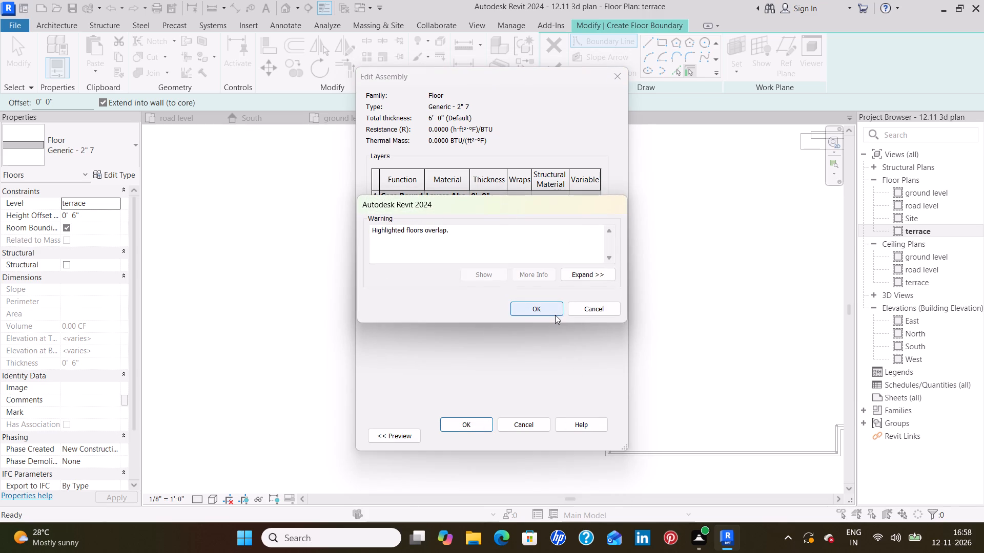
{"action": "left_click", "coordinate": [544, 309]}
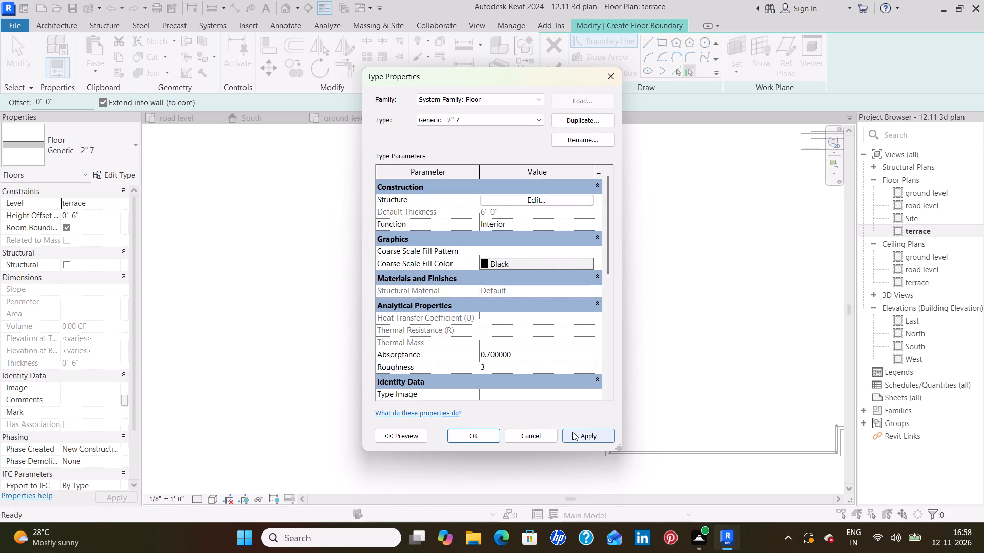
{"action": "left_click", "coordinate": [572, 432]}
{"action": "left_click", "coordinate": [488, 435]}
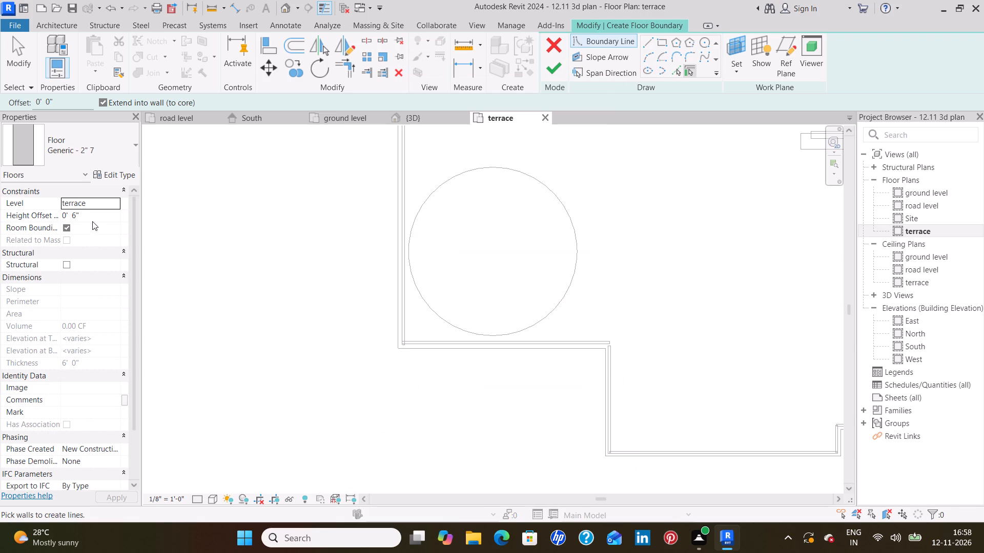
Set the new floor's height offset from the terrace level to 7'.
{"action": "left_click", "coordinate": [92, 221]}
{"action": "key", "text": "BackSpace"}
{"action": "type", "text": "7'"}
{"action": "key", "text": "Return"}
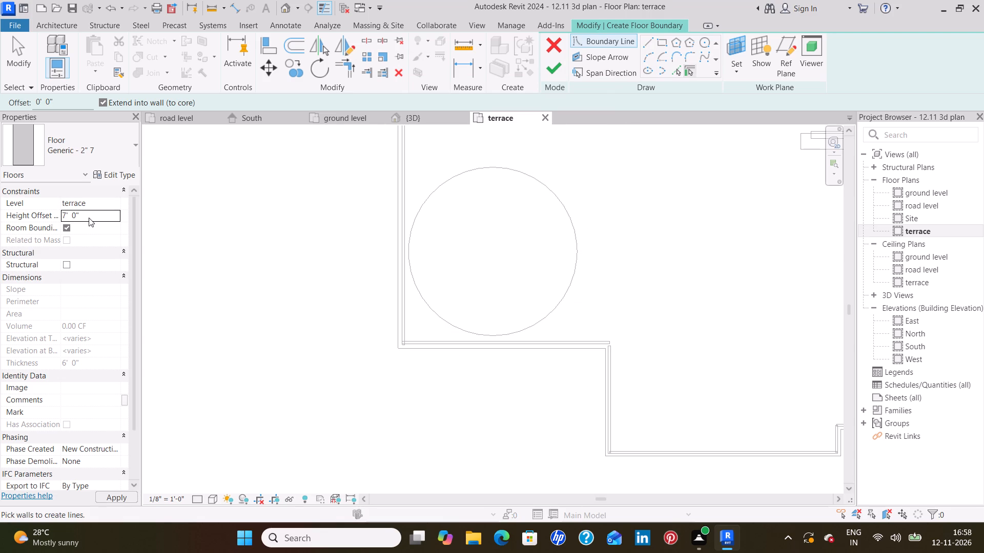
Sketch a circular floor boundary with a radius of 5'-0" inside the round terrace platform.
{"action": "left_click", "coordinate": [201, 362]}
{"action": "left_click", "coordinate": [704, 41]}
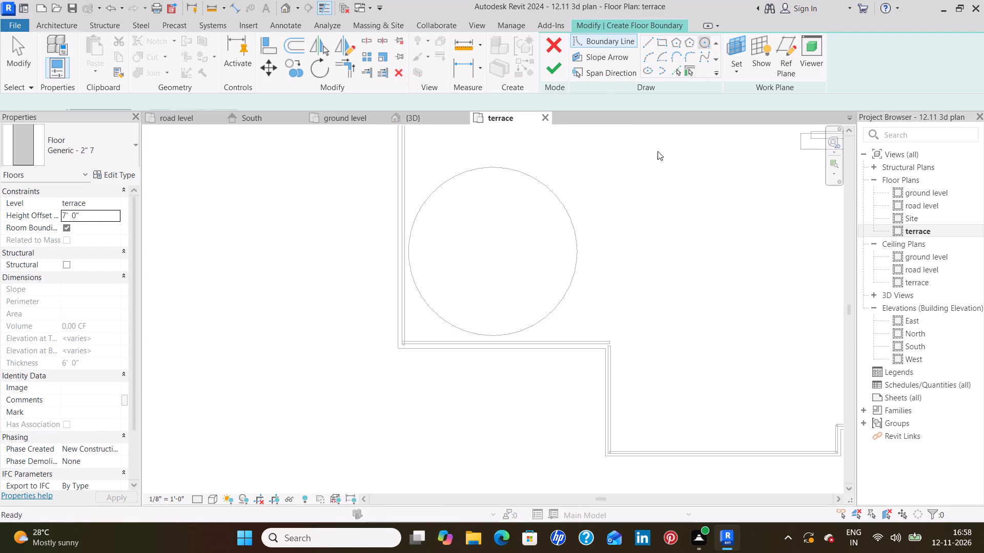
{"action": "left_click", "coordinate": [493, 247]}
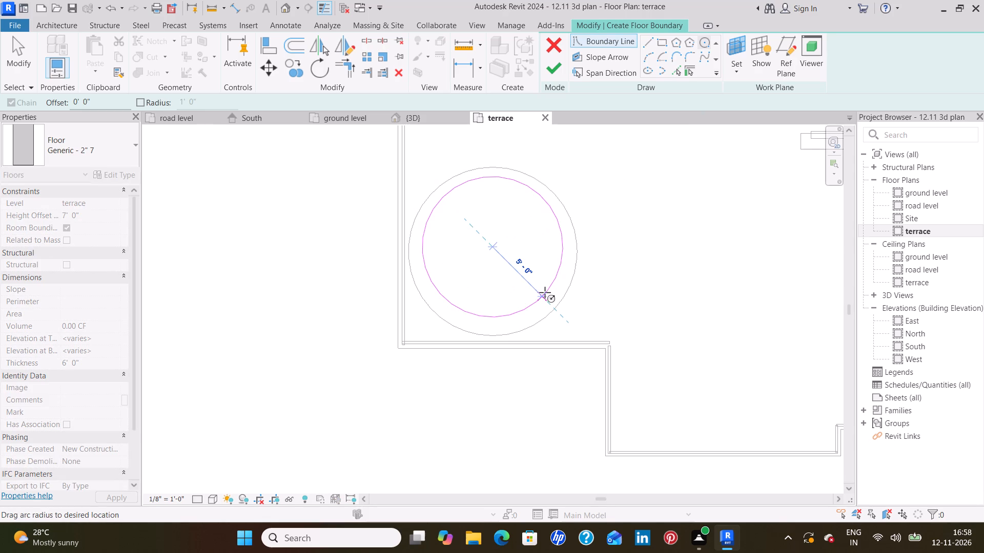
{"action": "left_click", "coordinate": [545, 293]}
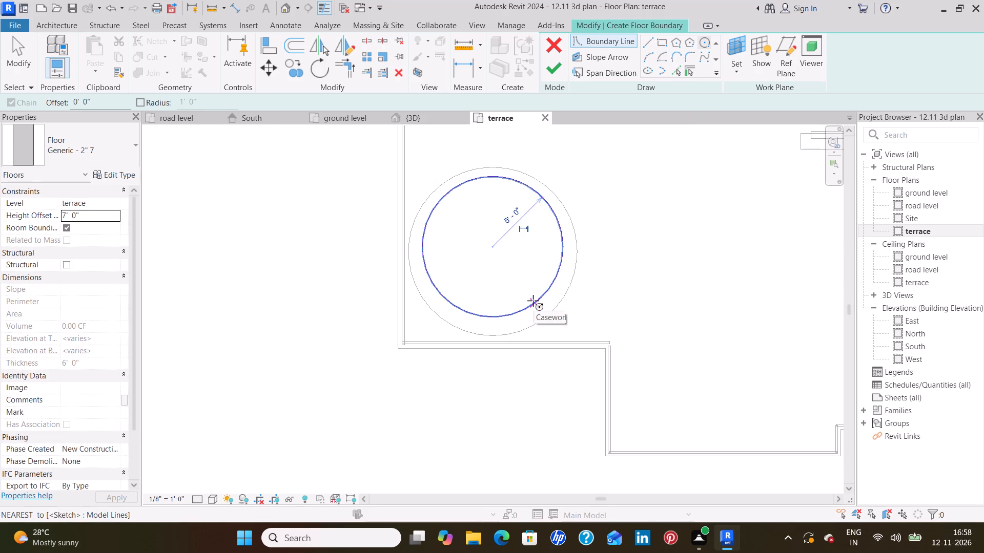
{"action": "key", "text": "Escape"}
{"action": "key", "text": "Escape"}
Nudge the boundary circle down to centre it on the round platform, finish the floor, and check it in the 3D view.
{"action": "left_click", "coordinate": [532, 303]}
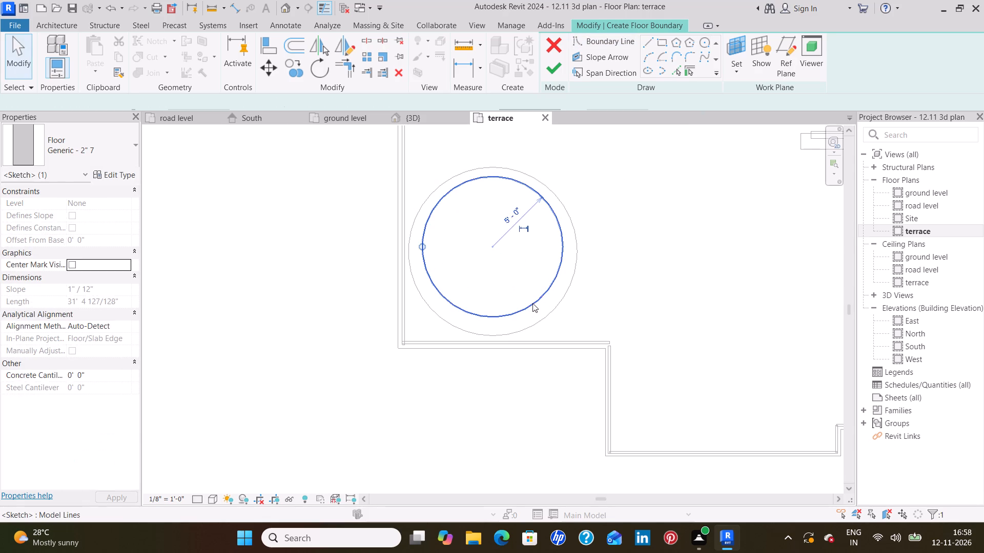
{"action": "key", "text": "Down"}
{"action": "key", "text": "Down"}
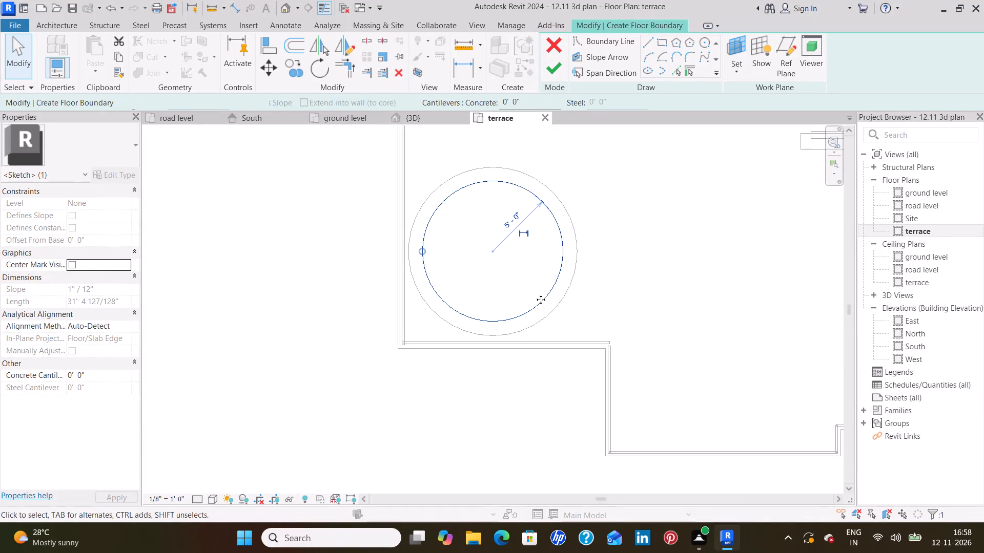
{"action": "key", "text": "Down"}
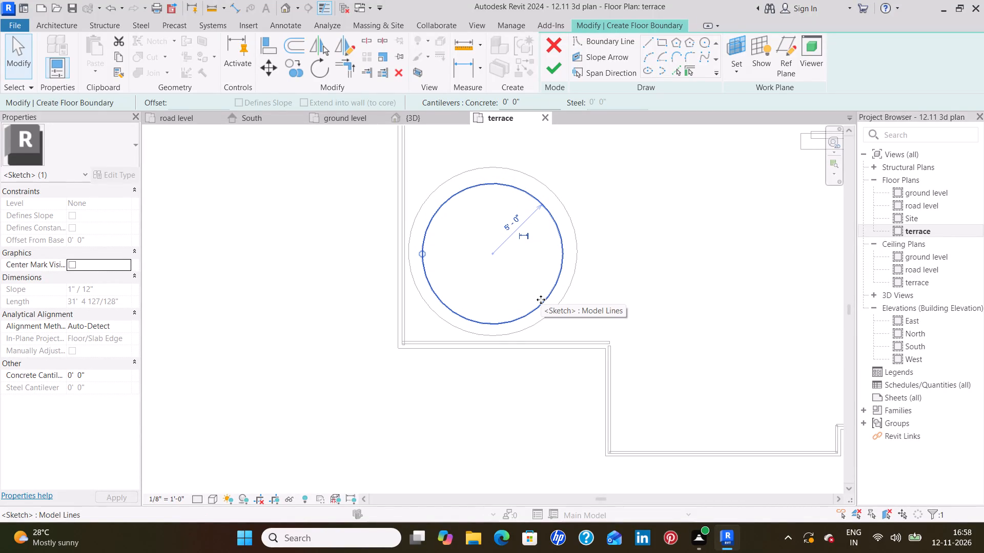
{"action": "key", "text": "Up"}
{"action": "left_click", "coordinate": [706, 289]}
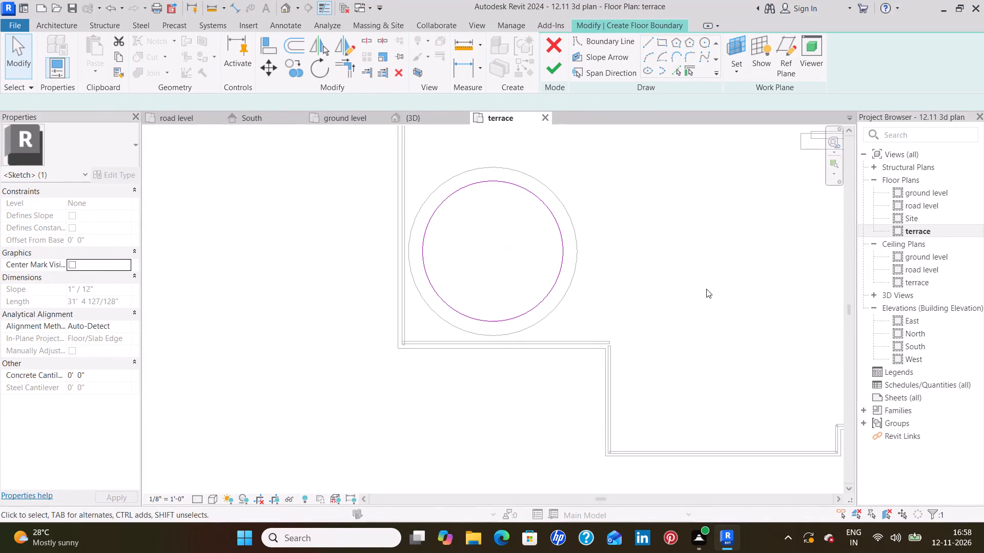
{"action": "left_click", "coordinate": [553, 65]}
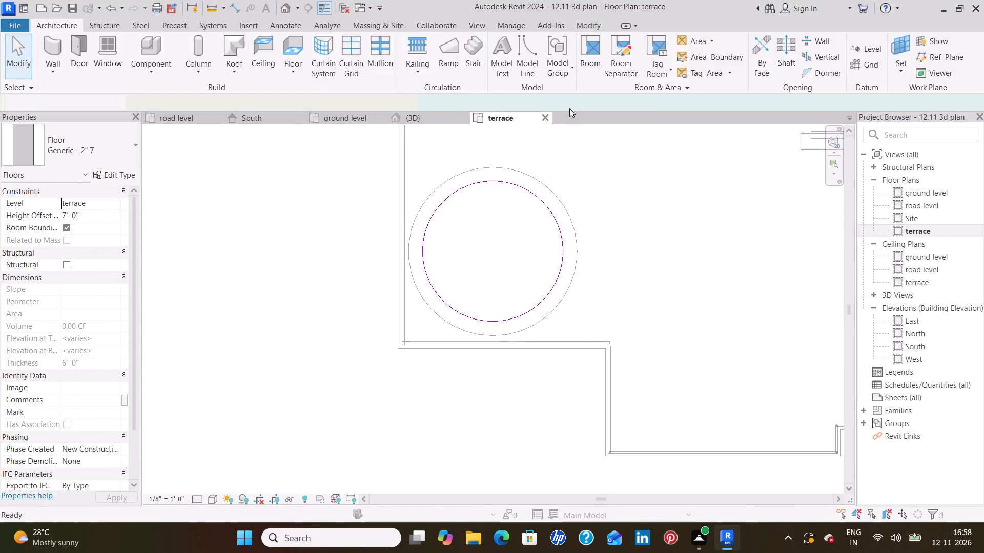
{"action": "left_click", "coordinate": [641, 236]}
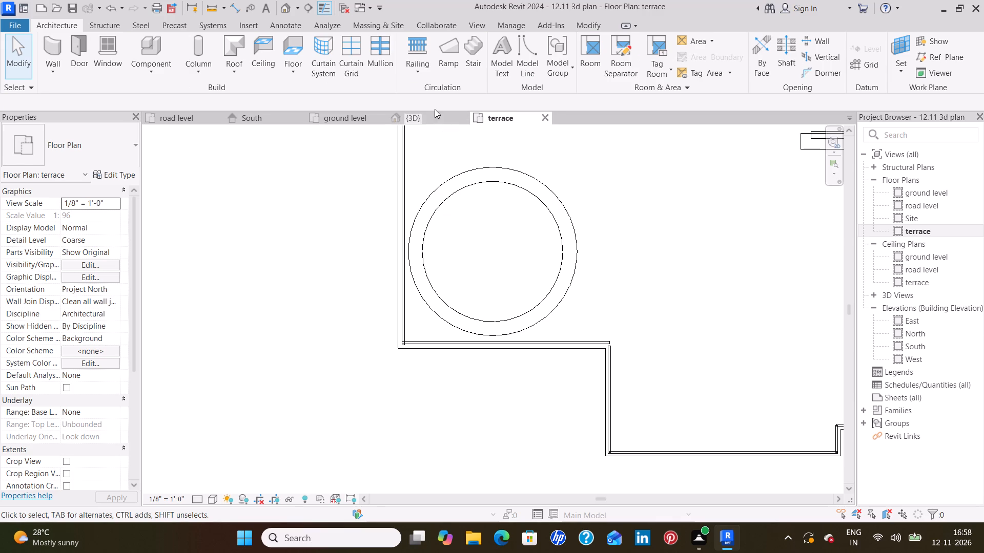
{"action": "left_click_drag", "start_coordinate": [430, 103], "coordinate": [430, 117]}
{"action": "left_click", "coordinate": [430, 117]}
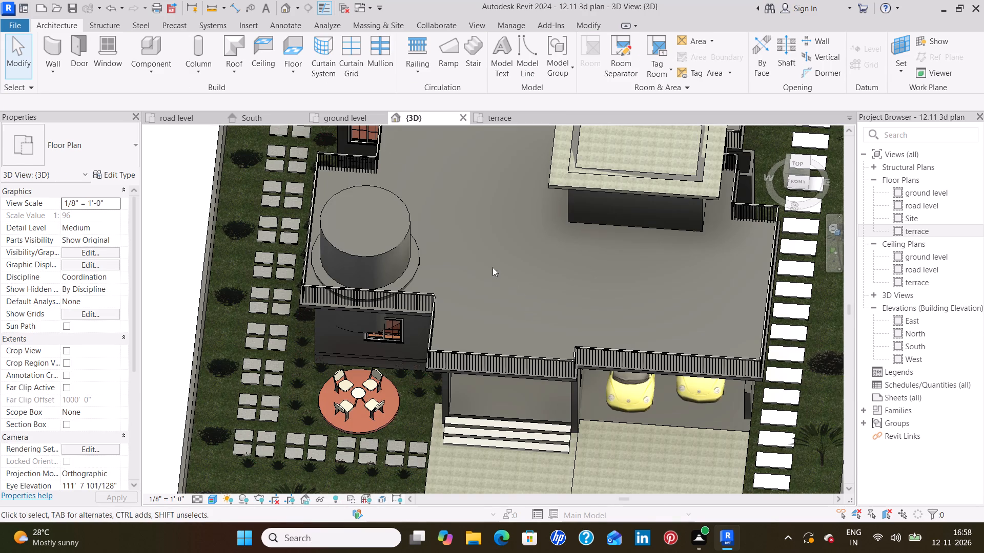
Start an in-place model in the Casework category from the terrace plan, keeping the default name.
{"action": "left_click", "coordinate": [500, 121]}
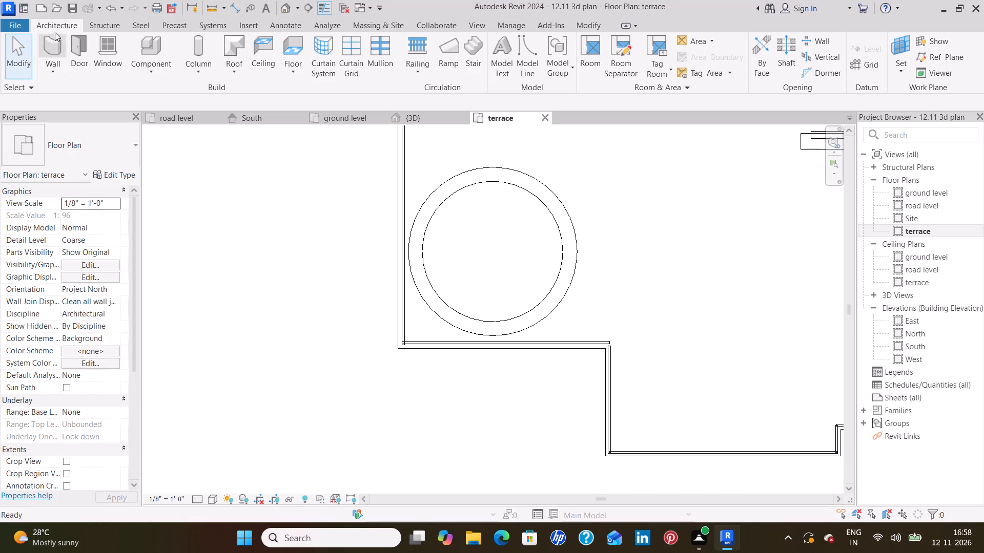
{"action": "left_click", "coordinate": [158, 71]}
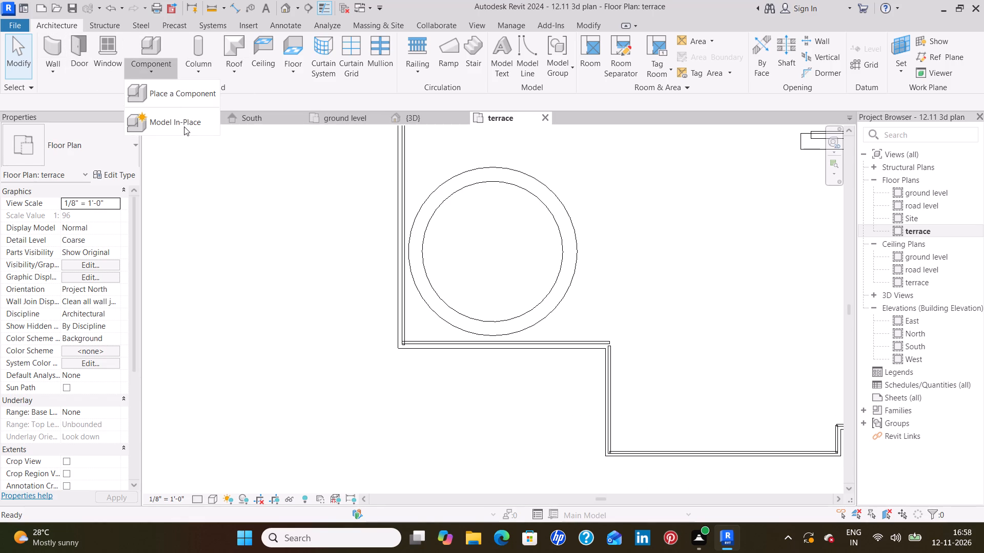
{"action": "left_click", "coordinate": [184, 126]}
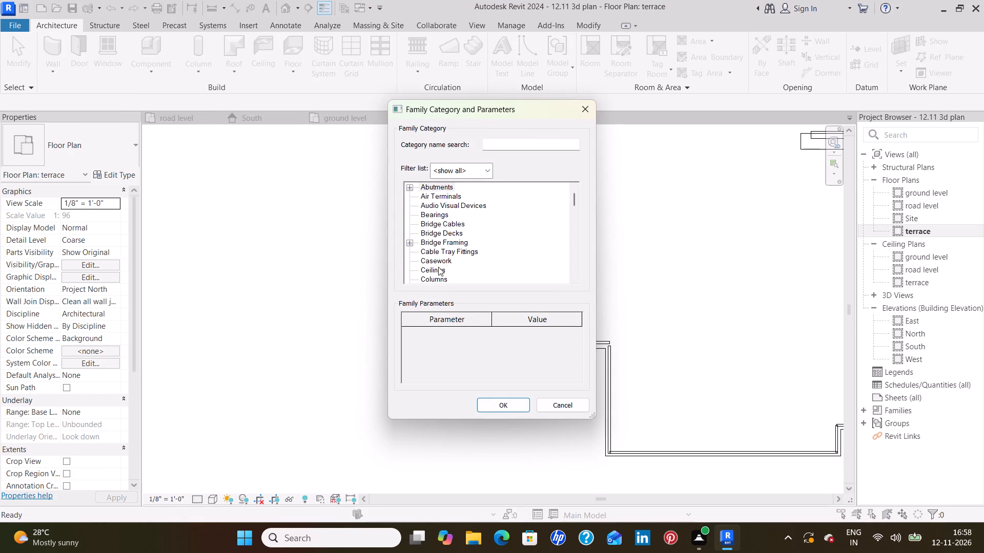
{"action": "left_click", "coordinate": [440, 261]}
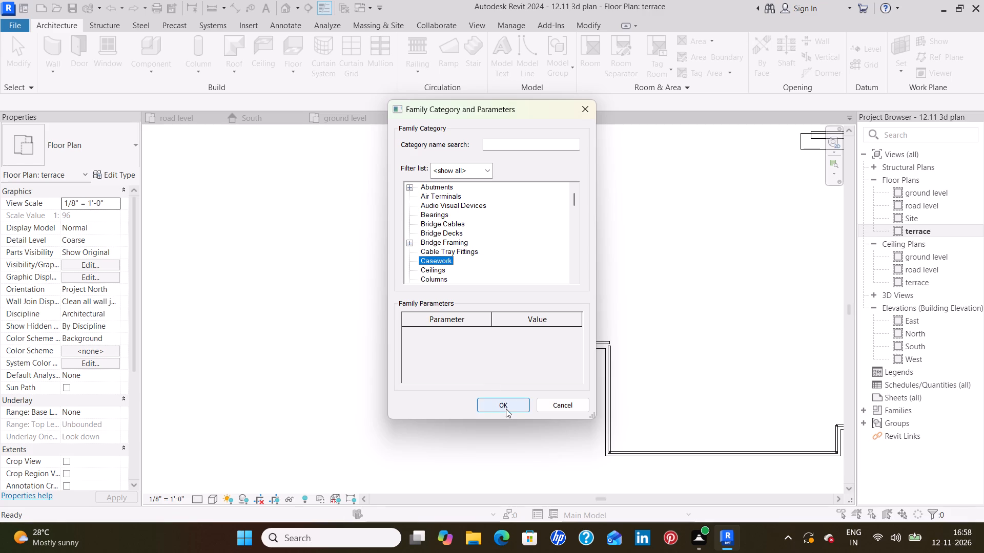
{"action": "left_click", "coordinate": [506, 409]}
{"action": "left_click", "coordinate": [497, 289]}
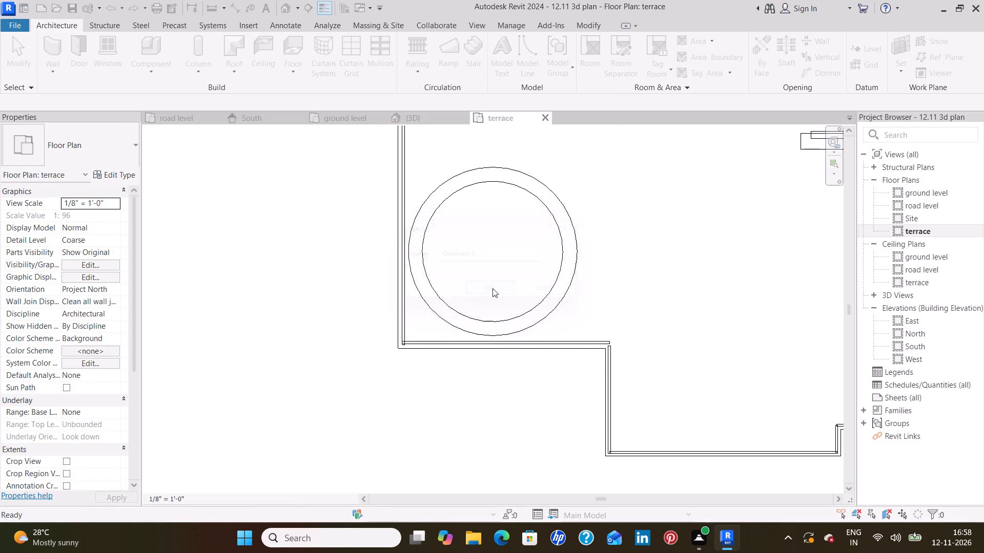
Set the work plane by picking the cylinder's top face in 3D, and open the terrace floor plan for sketching.
{"action": "left_click", "coordinate": [760, 46]}
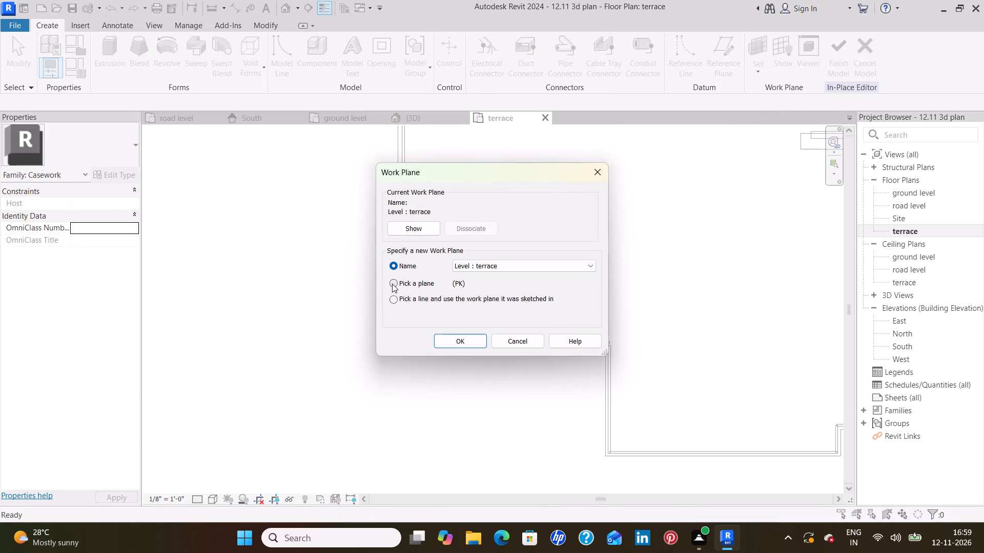
{"action": "left_click", "coordinate": [392, 284]}
{"action": "left_click", "coordinate": [457, 345]}
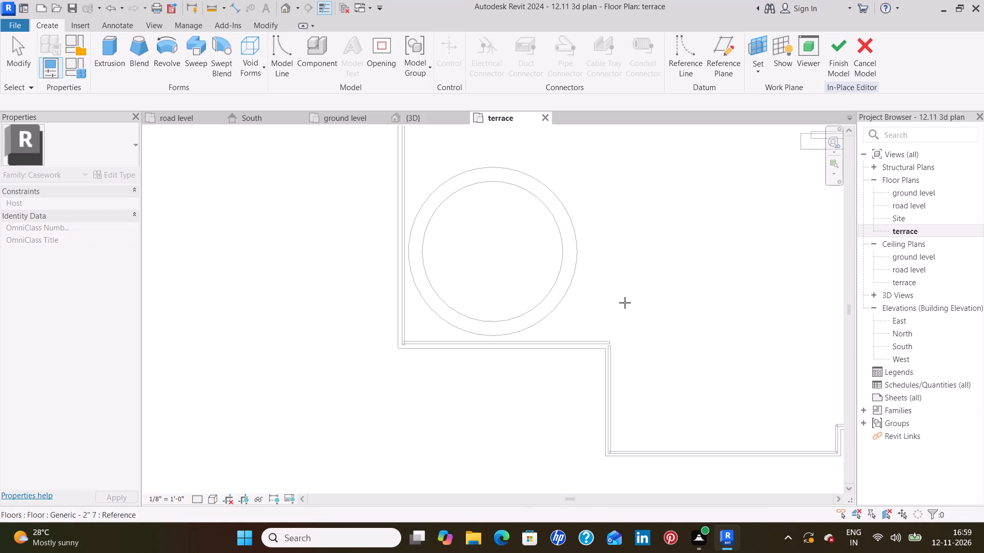
{"action": "left_click", "coordinate": [425, 117]}
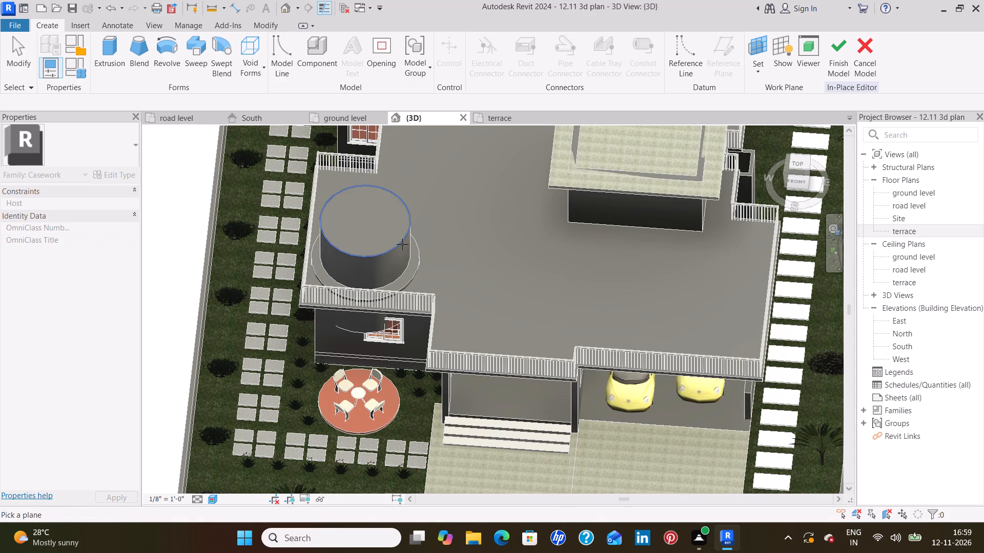
{"action": "left_click", "coordinate": [402, 244]}
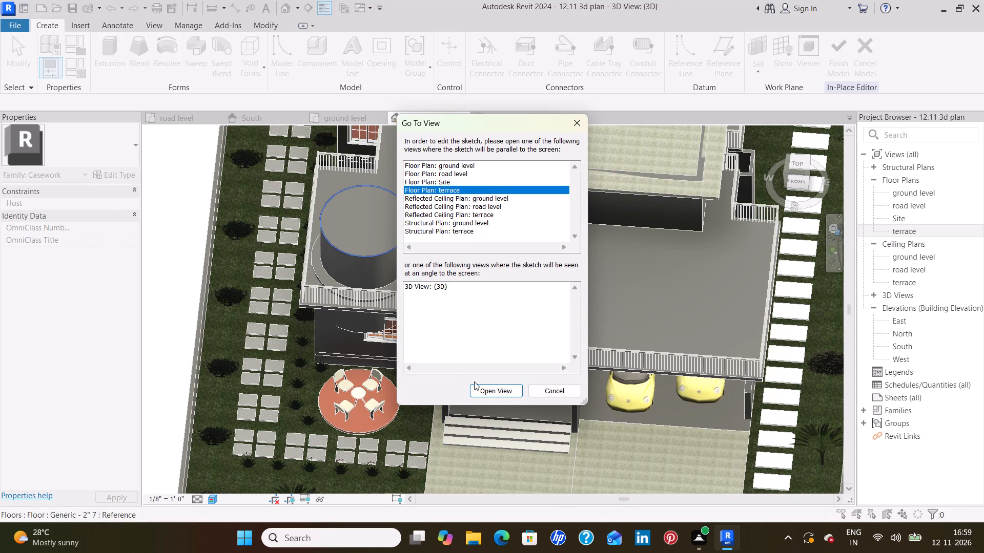
{"action": "left_click", "coordinate": [497, 393]}
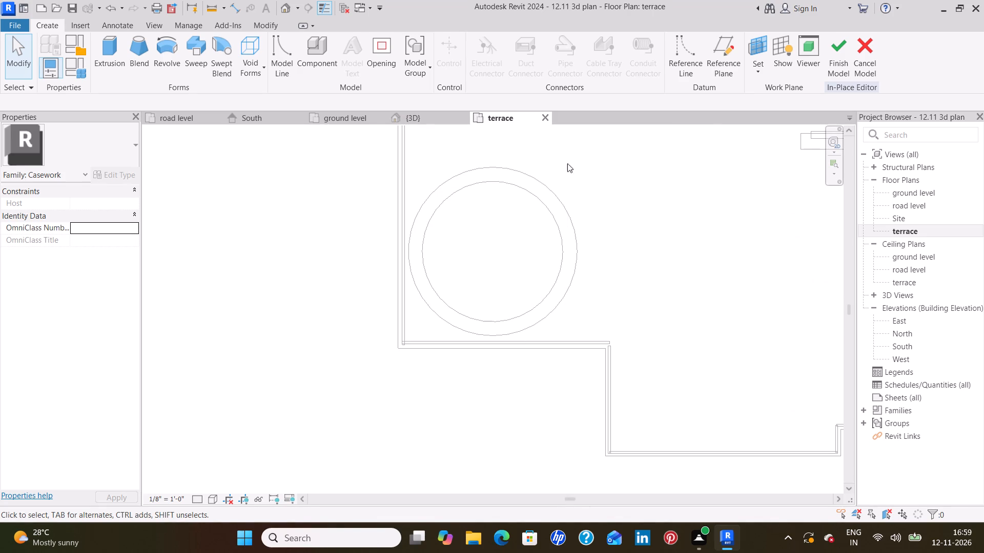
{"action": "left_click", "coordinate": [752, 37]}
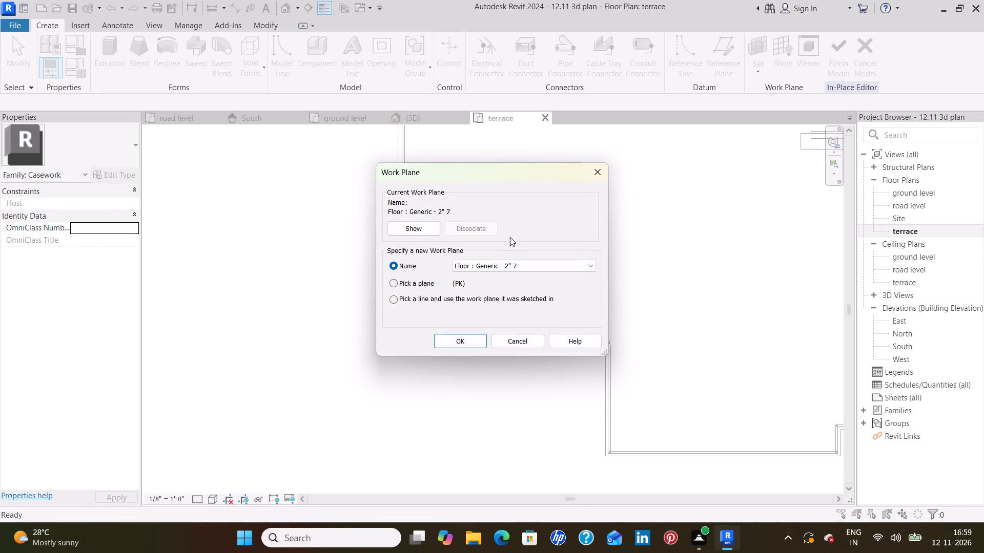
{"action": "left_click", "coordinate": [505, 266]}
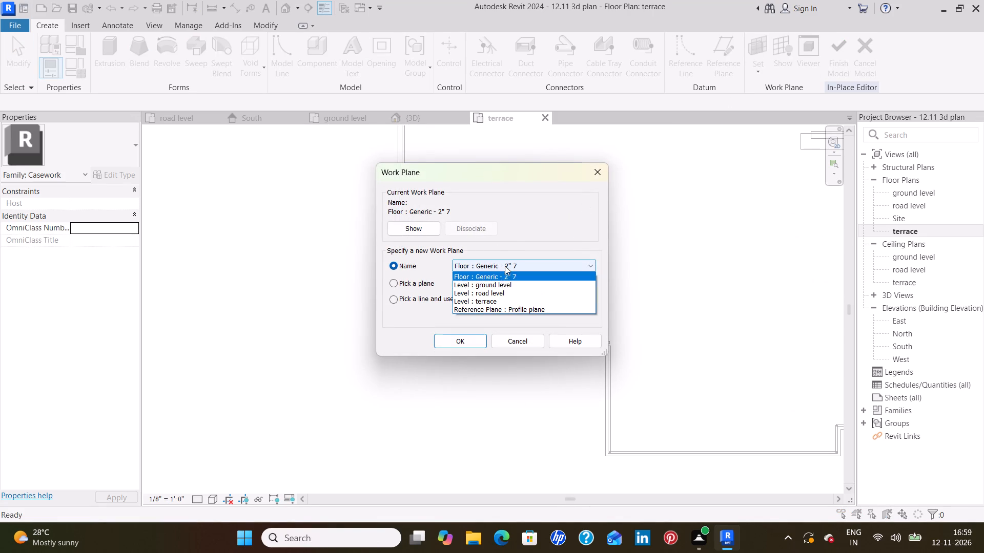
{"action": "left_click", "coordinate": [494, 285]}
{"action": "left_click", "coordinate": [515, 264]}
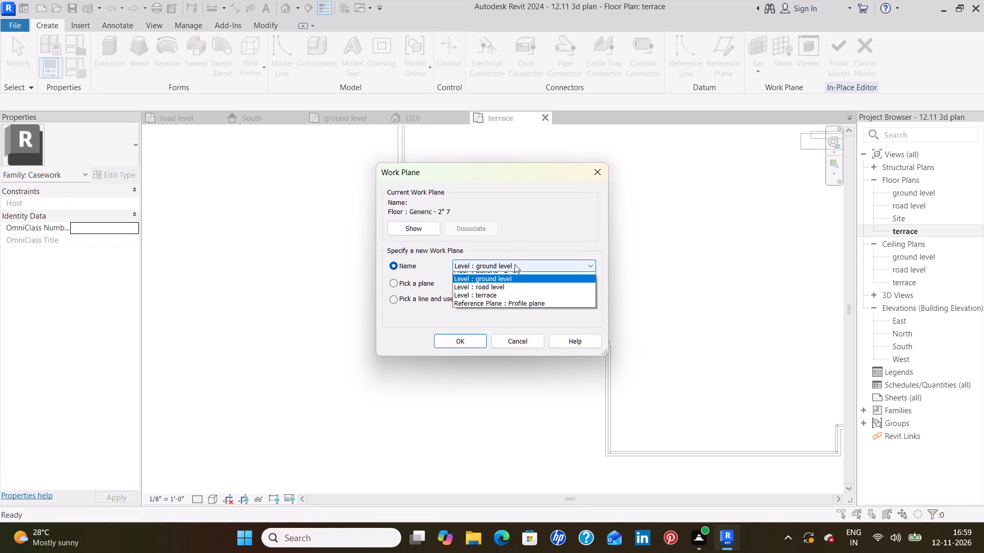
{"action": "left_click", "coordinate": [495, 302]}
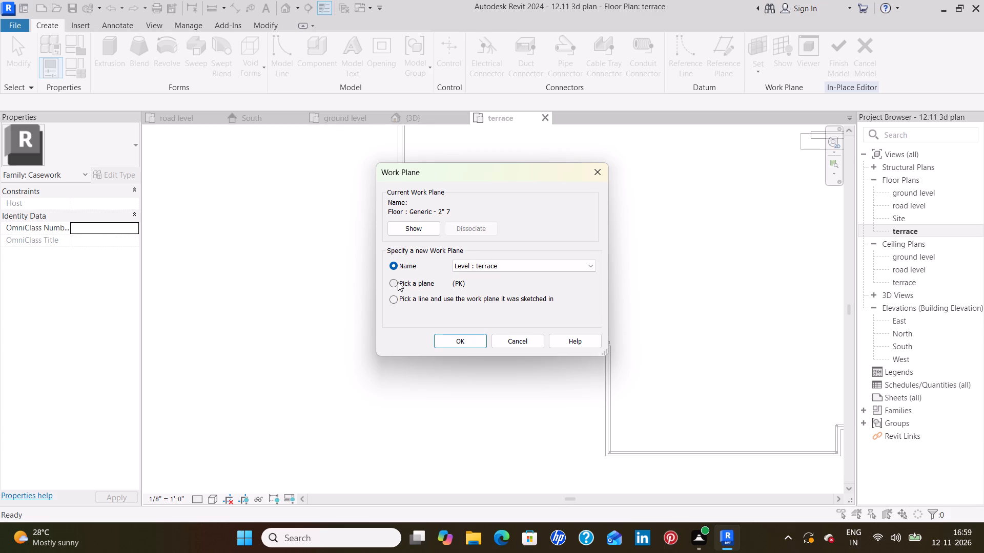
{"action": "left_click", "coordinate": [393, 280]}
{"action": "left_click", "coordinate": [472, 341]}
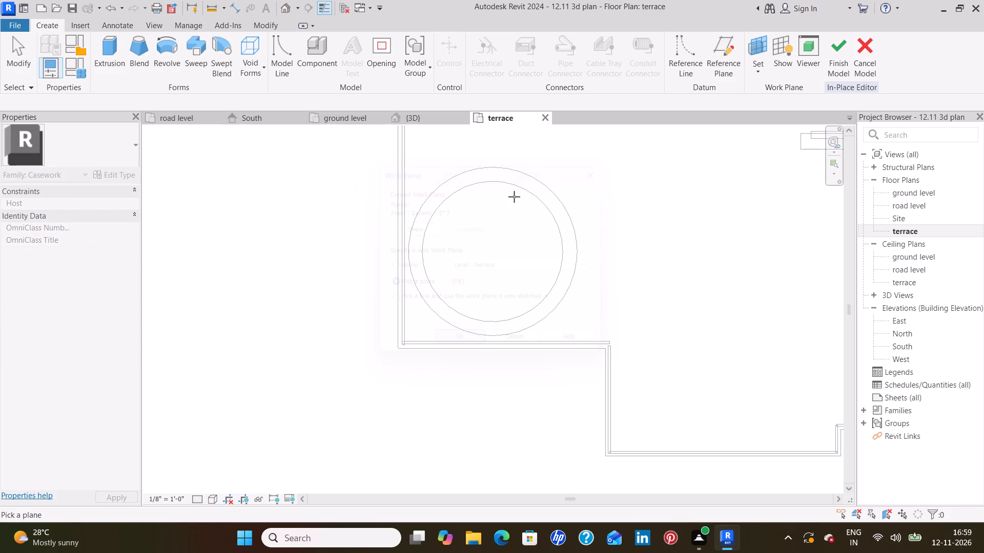
Display the active work plane and re-pick the cylinder floor as its plane in the terrace plan.
{"action": "left_click", "coordinate": [774, 43]}
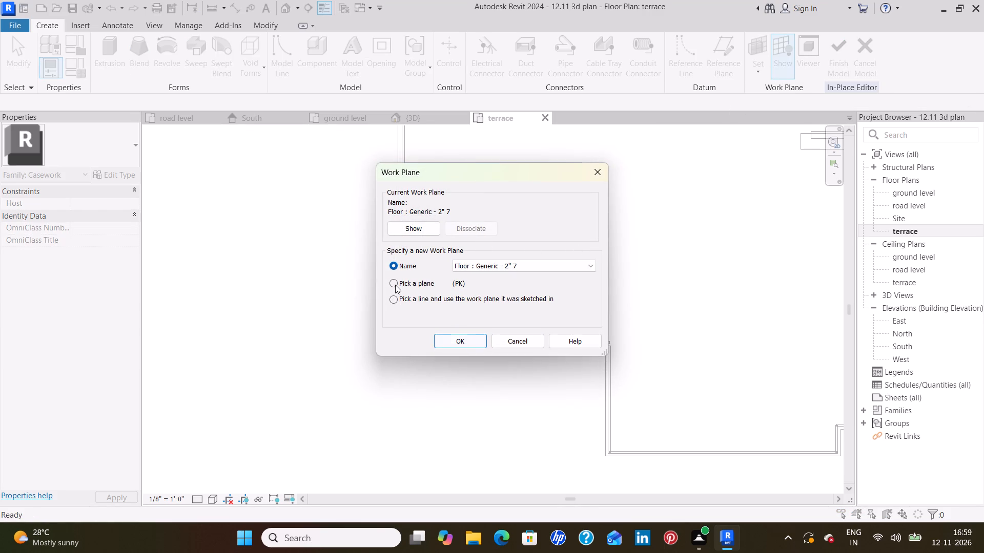
{"action": "left_click", "coordinate": [395, 284]}
{"action": "left_click", "coordinate": [473, 338]}
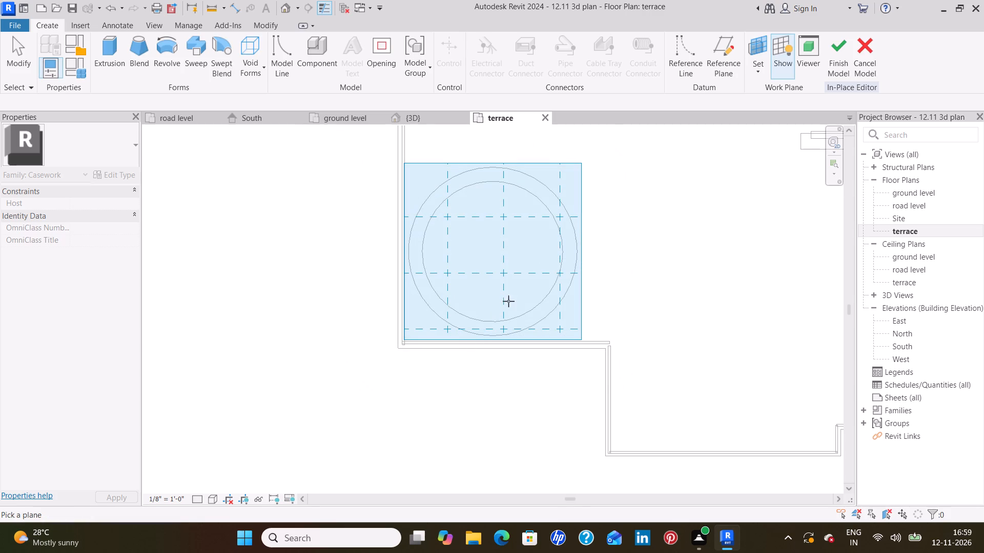
{"action": "left_click", "coordinate": [537, 206]}
Start a void extrusion and sketch a circle with a radius of about 4'-6" inside the cylinder's outline.
{"action": "left_click", "coordinate": [248, 46]}
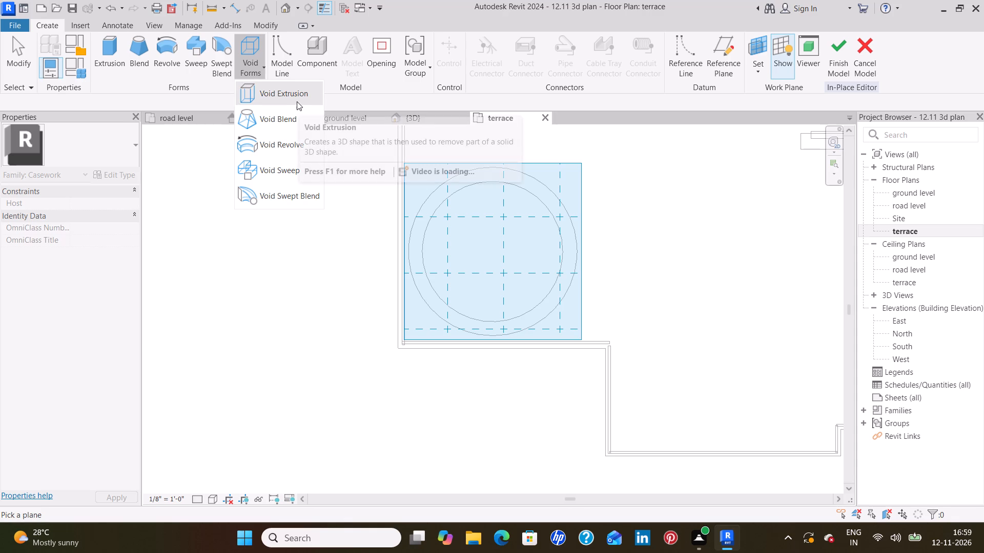
{"action": "left_click", "coordinate": [297, 99]}
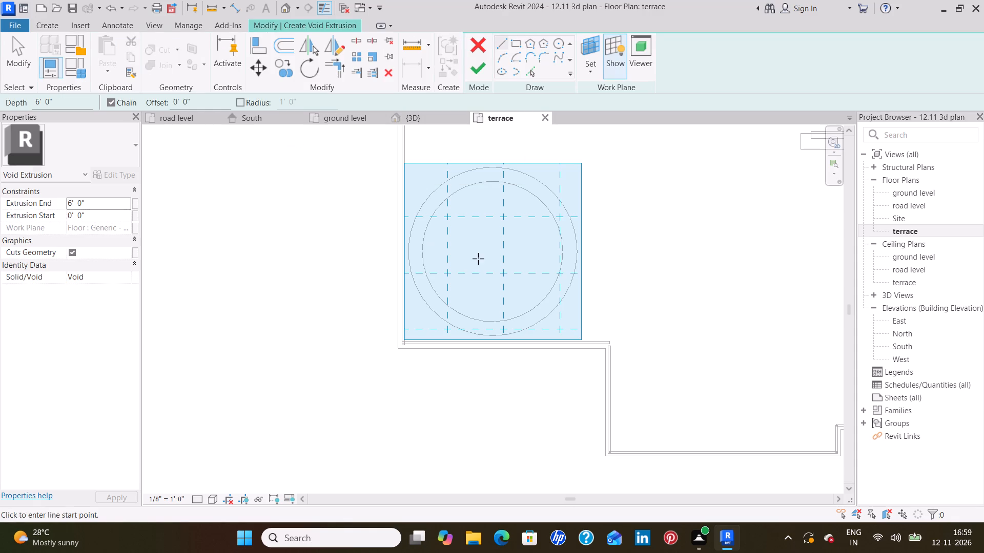
{"action": "left_click", "coordinate": [559, 42]}
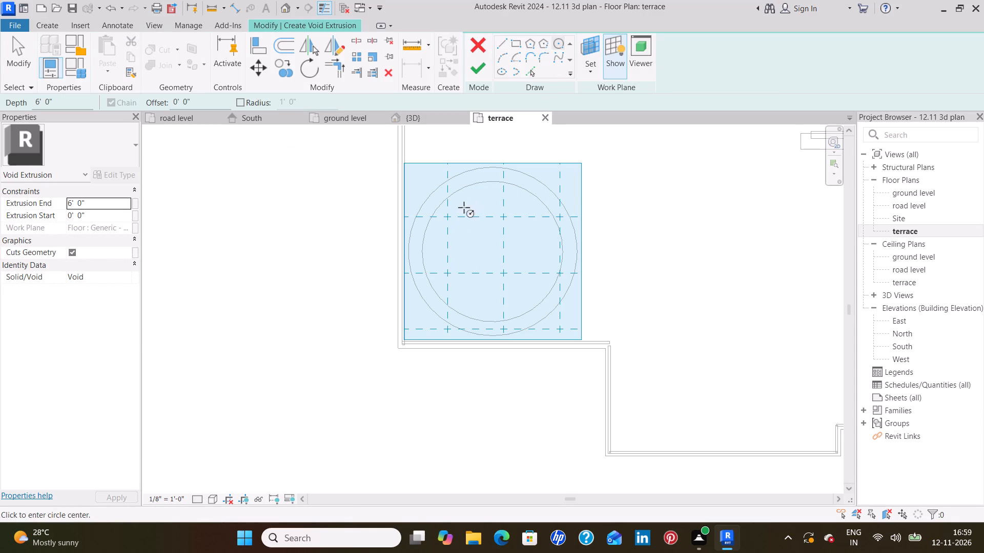
{"action": "left_click", "coordinate": [495, 247]}
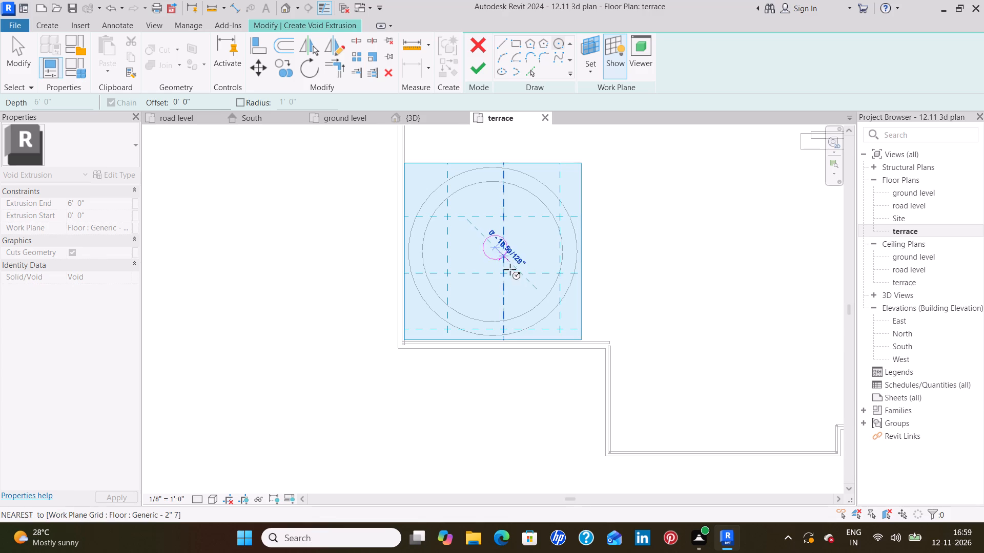
{"action": "left_click", "coordinate": [514, 305]}
{"action": "key", "text": "Escape"}
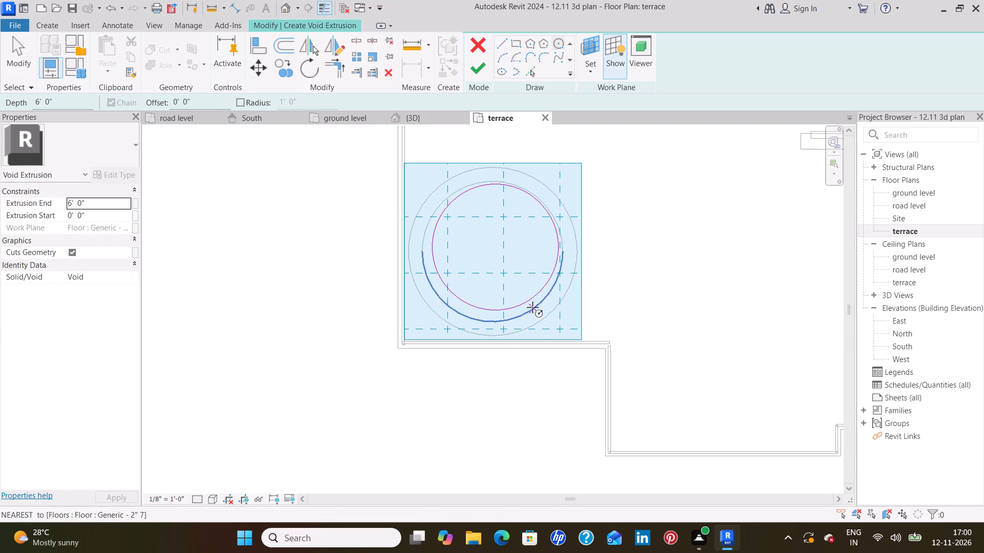
{"action": "key", "text": "Escape"}
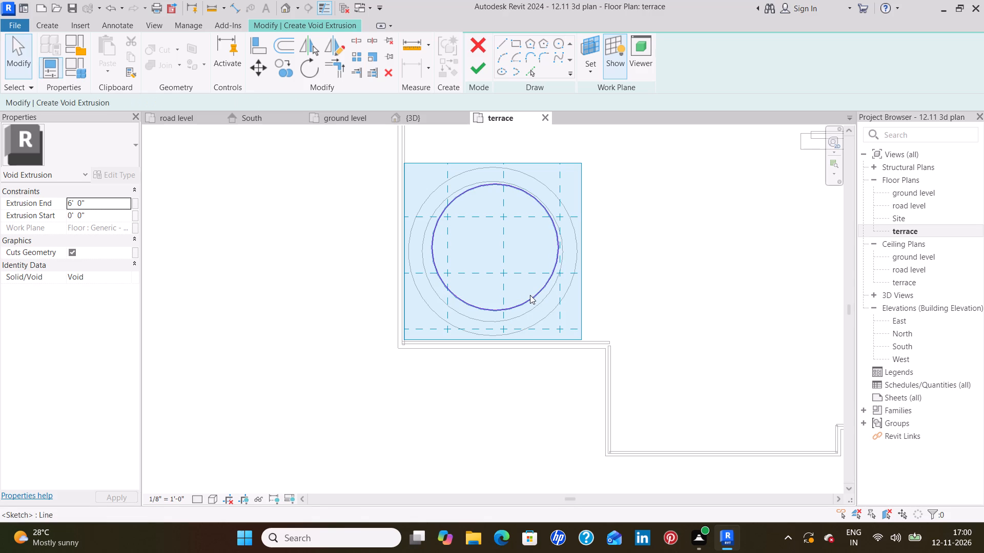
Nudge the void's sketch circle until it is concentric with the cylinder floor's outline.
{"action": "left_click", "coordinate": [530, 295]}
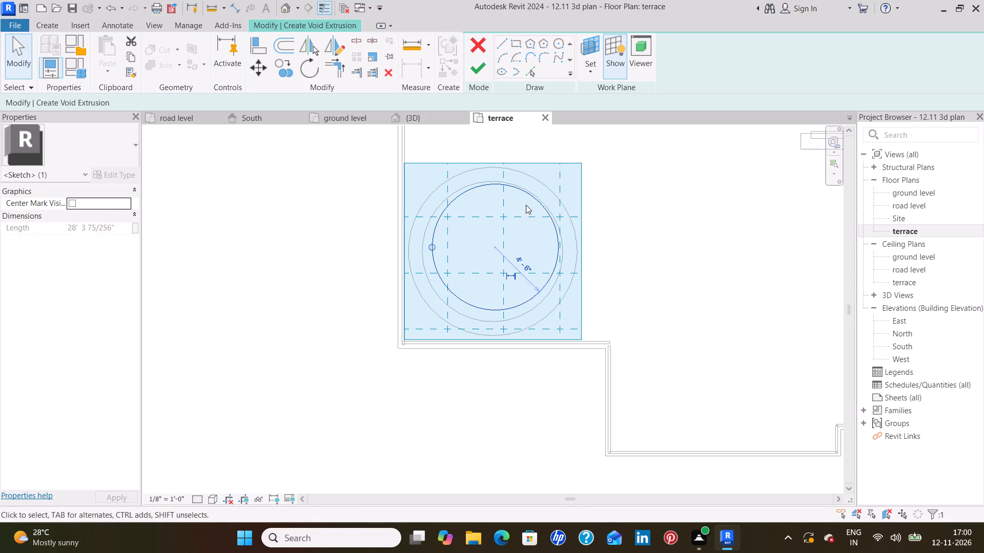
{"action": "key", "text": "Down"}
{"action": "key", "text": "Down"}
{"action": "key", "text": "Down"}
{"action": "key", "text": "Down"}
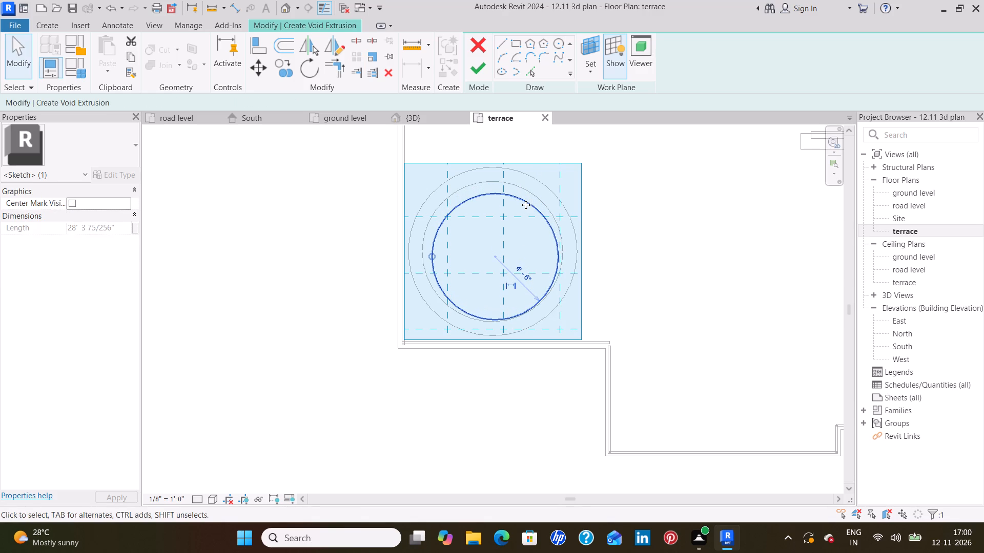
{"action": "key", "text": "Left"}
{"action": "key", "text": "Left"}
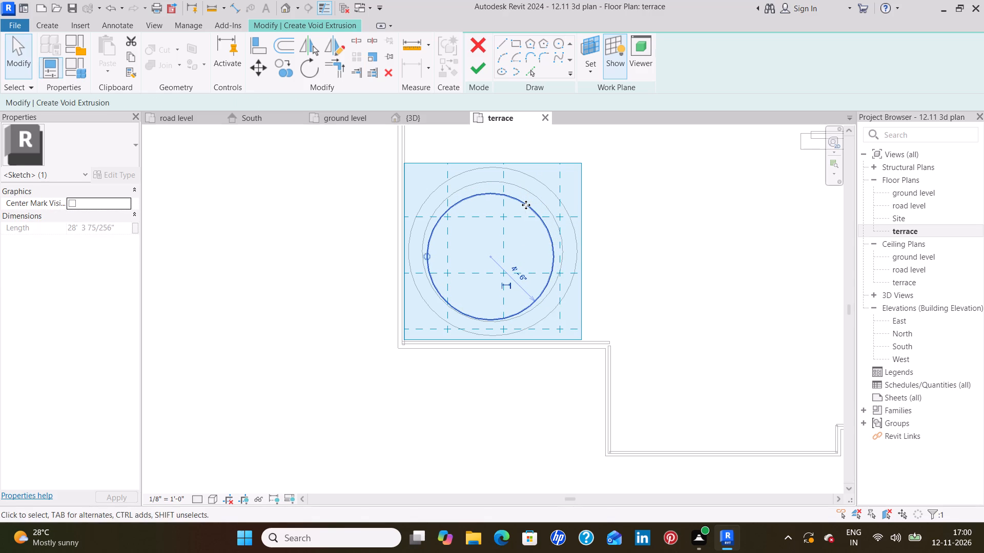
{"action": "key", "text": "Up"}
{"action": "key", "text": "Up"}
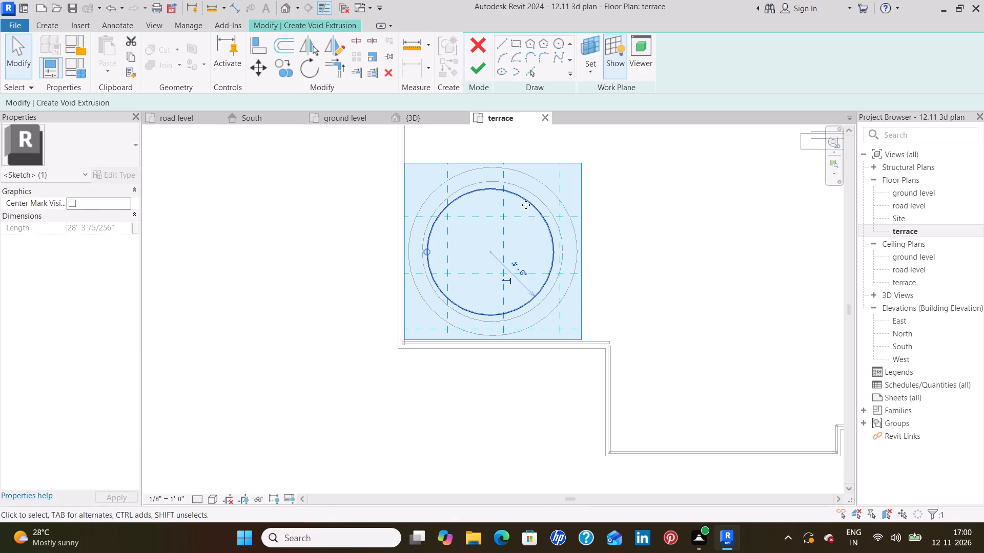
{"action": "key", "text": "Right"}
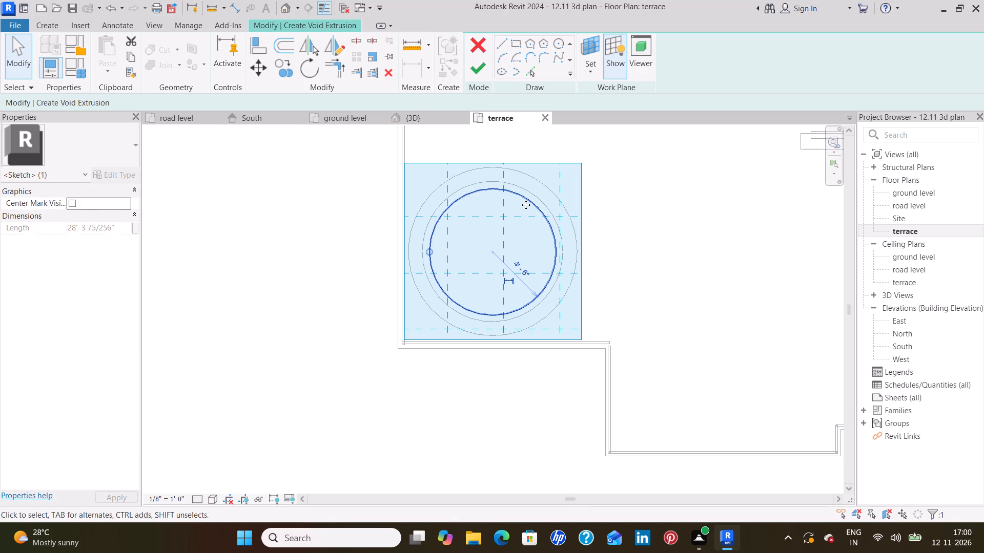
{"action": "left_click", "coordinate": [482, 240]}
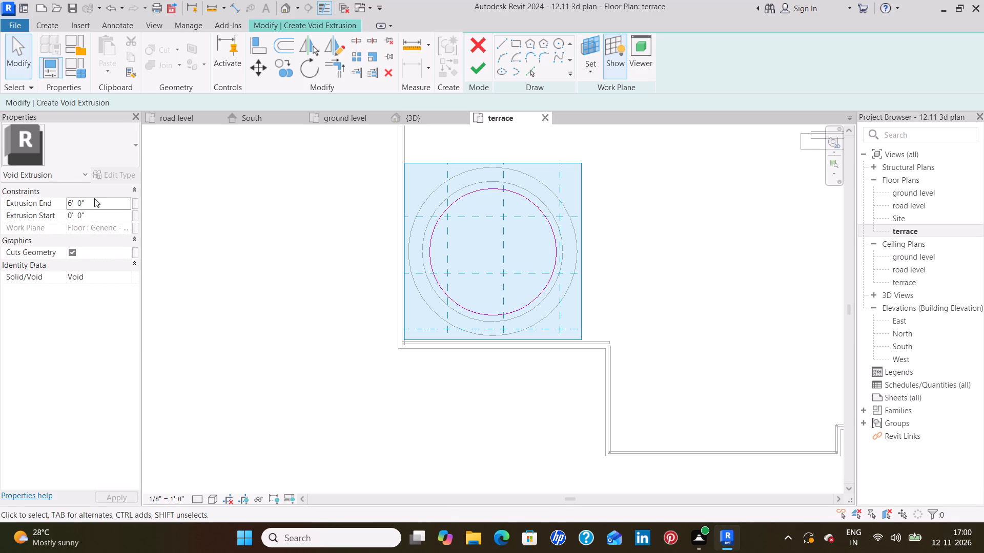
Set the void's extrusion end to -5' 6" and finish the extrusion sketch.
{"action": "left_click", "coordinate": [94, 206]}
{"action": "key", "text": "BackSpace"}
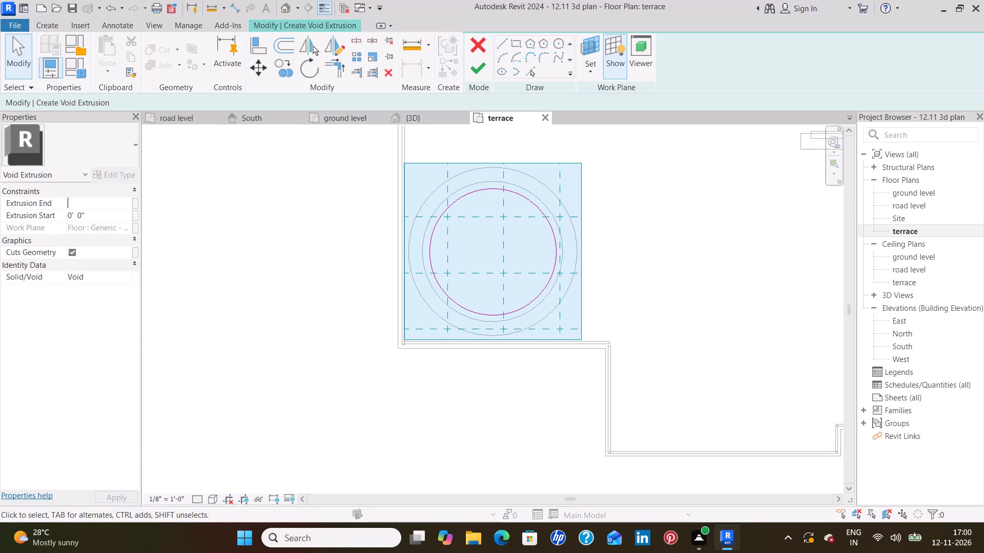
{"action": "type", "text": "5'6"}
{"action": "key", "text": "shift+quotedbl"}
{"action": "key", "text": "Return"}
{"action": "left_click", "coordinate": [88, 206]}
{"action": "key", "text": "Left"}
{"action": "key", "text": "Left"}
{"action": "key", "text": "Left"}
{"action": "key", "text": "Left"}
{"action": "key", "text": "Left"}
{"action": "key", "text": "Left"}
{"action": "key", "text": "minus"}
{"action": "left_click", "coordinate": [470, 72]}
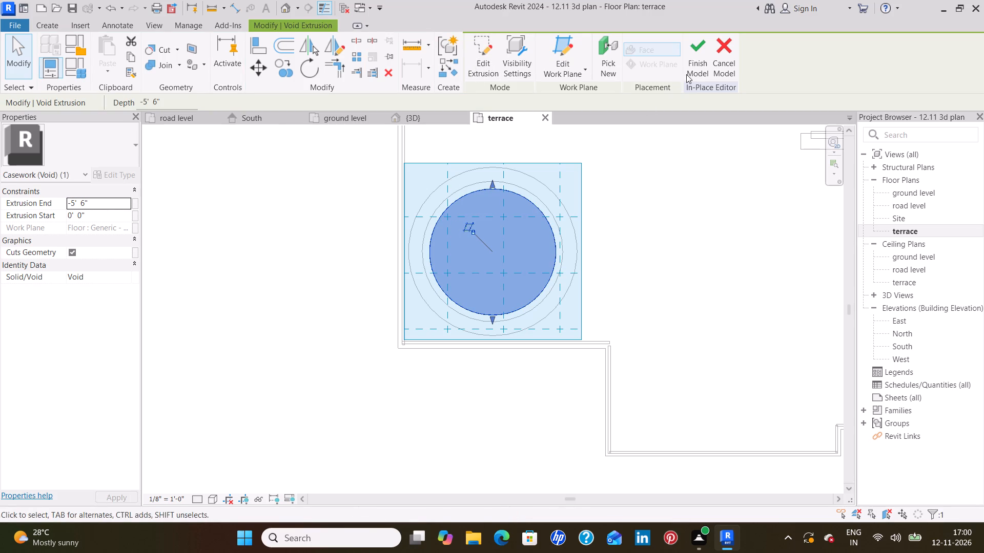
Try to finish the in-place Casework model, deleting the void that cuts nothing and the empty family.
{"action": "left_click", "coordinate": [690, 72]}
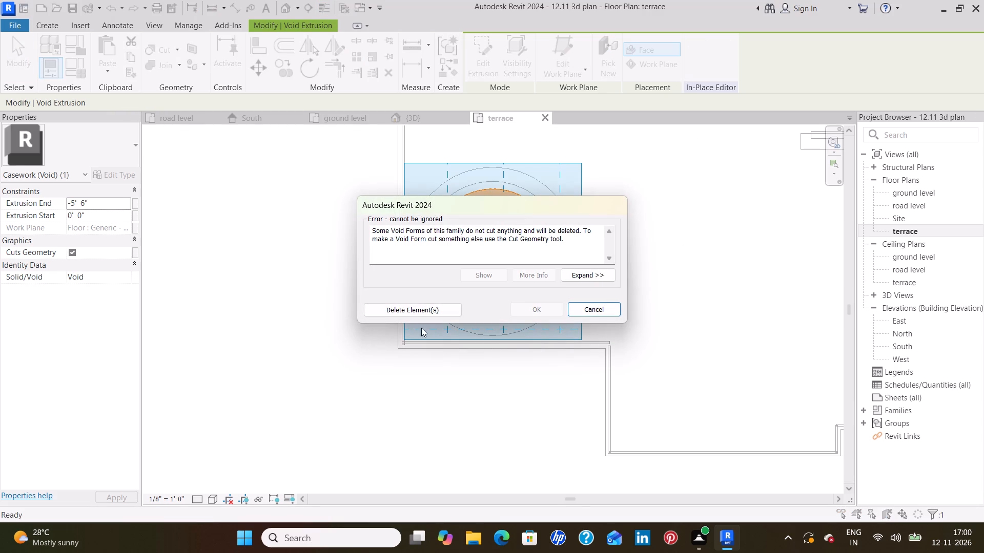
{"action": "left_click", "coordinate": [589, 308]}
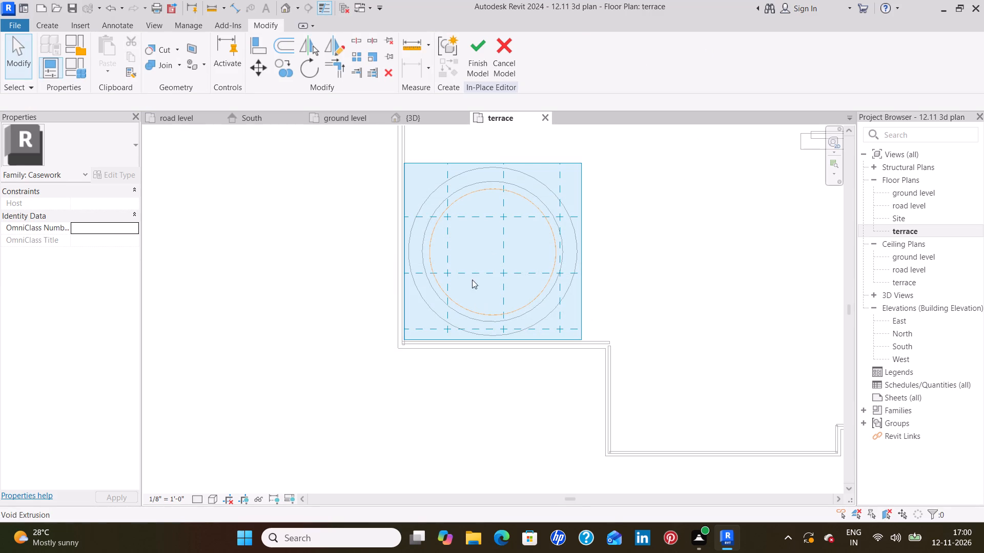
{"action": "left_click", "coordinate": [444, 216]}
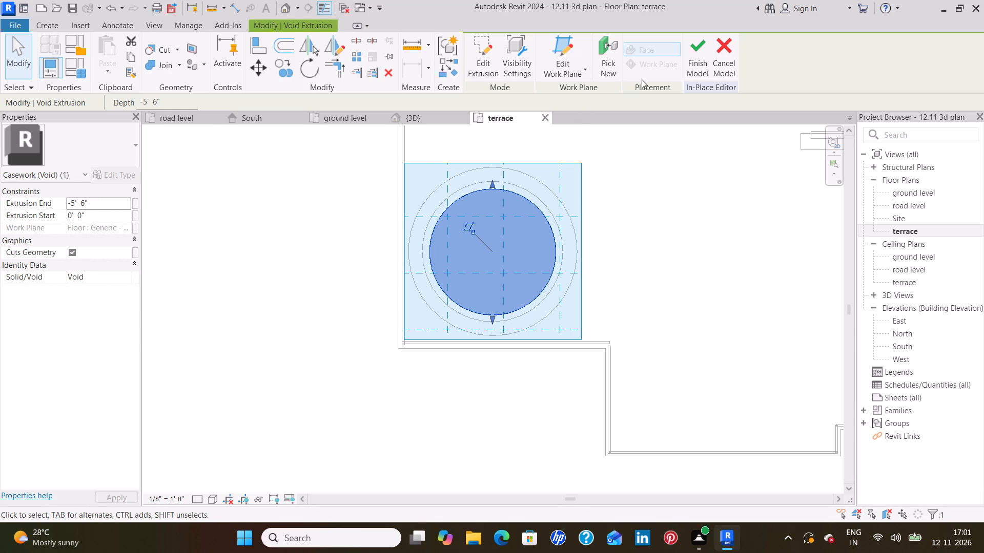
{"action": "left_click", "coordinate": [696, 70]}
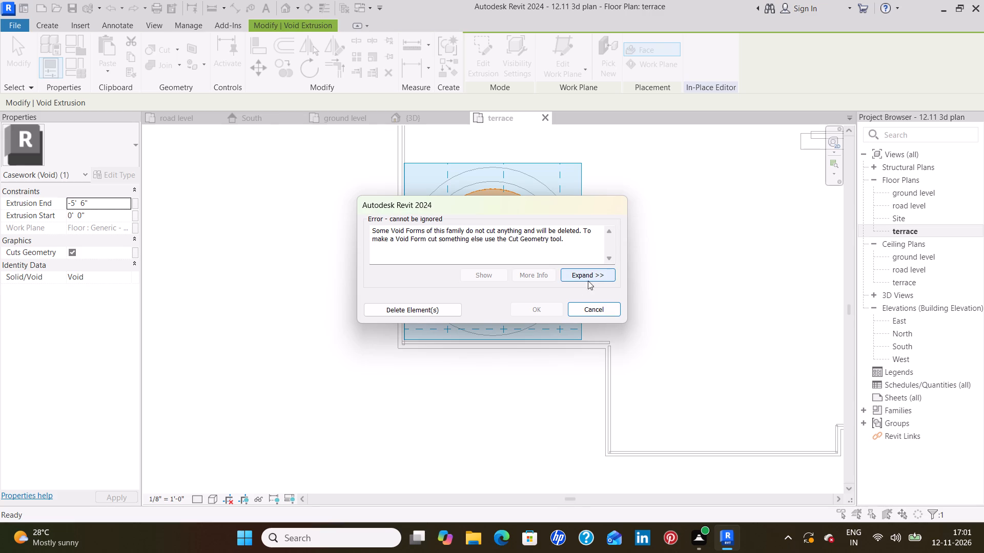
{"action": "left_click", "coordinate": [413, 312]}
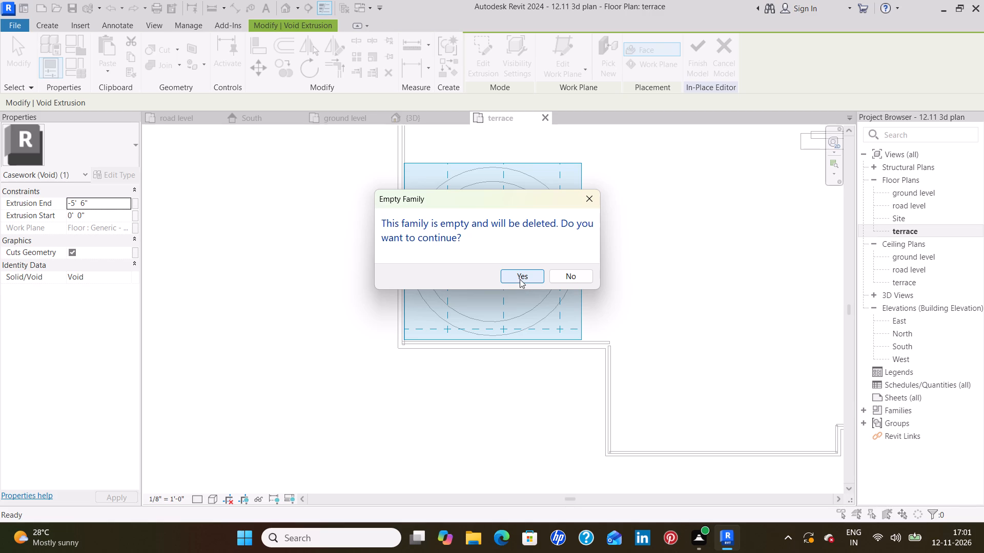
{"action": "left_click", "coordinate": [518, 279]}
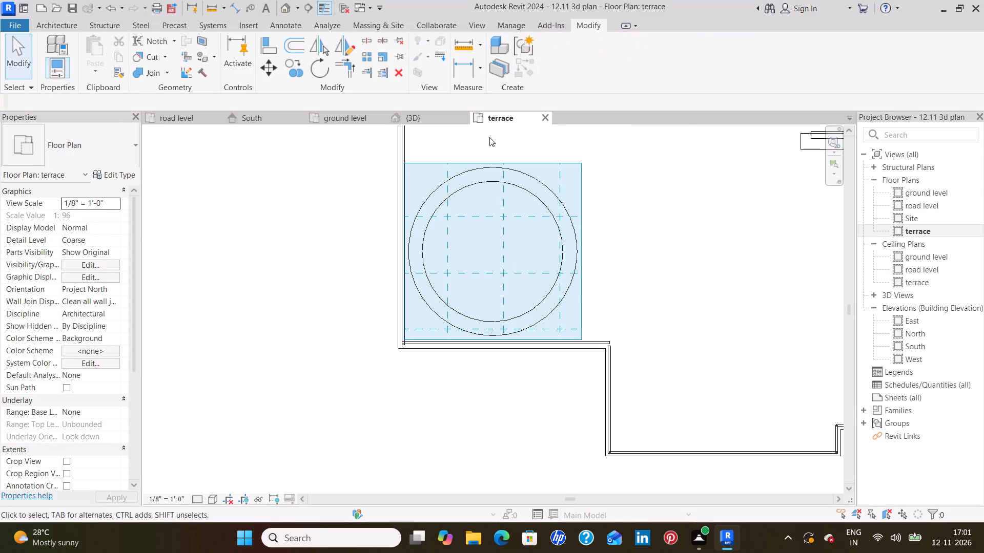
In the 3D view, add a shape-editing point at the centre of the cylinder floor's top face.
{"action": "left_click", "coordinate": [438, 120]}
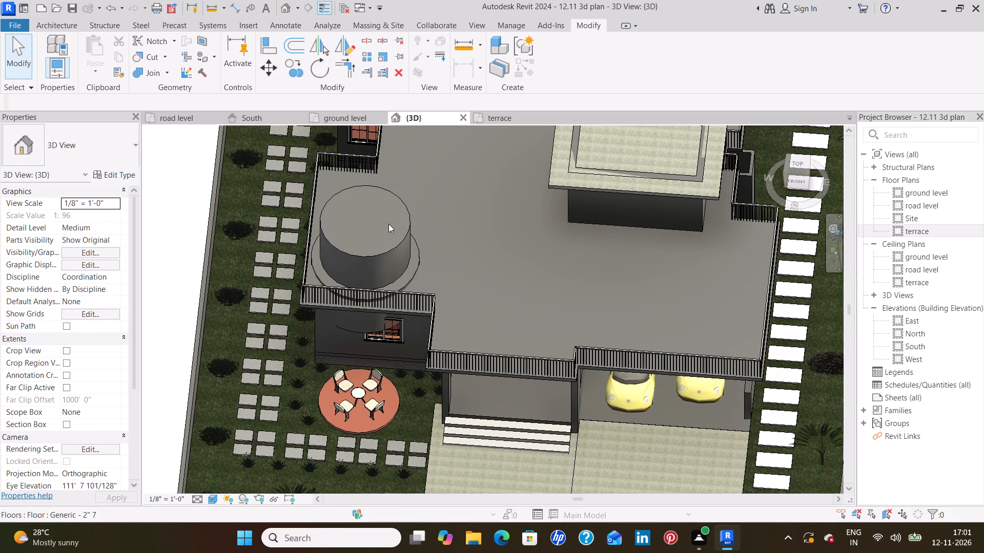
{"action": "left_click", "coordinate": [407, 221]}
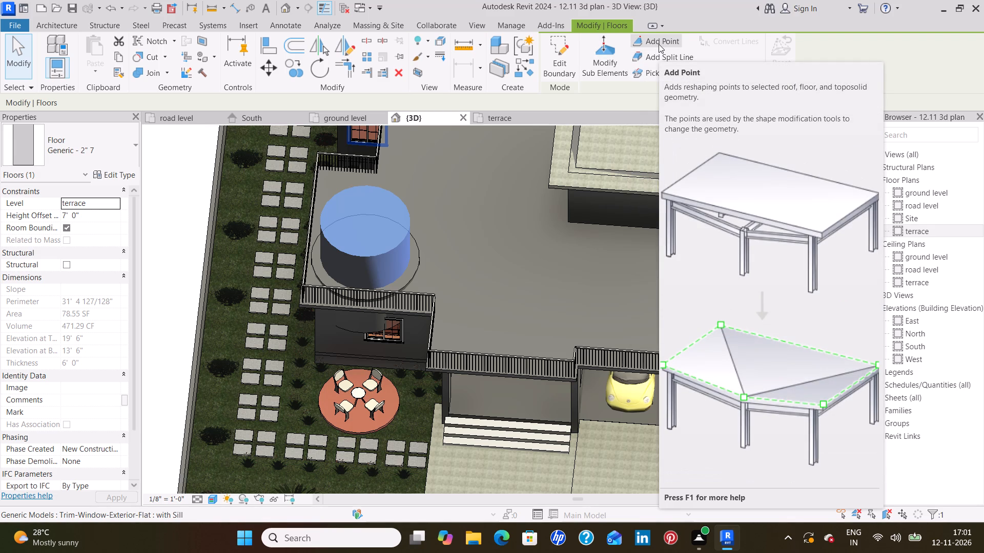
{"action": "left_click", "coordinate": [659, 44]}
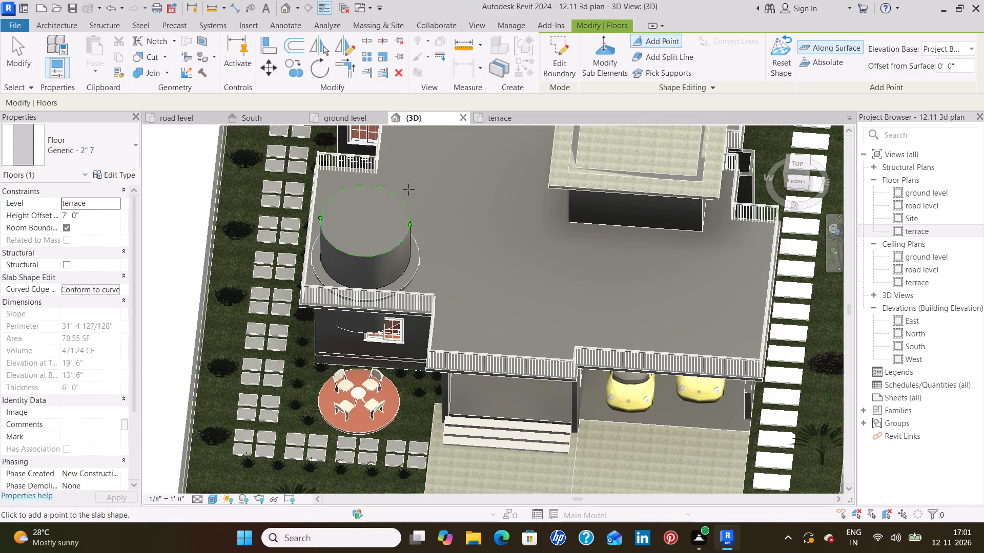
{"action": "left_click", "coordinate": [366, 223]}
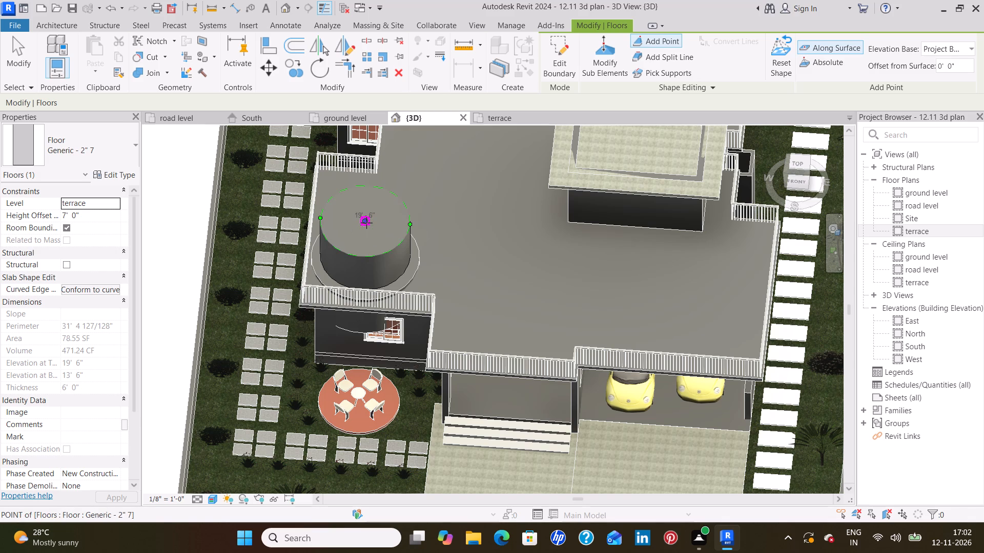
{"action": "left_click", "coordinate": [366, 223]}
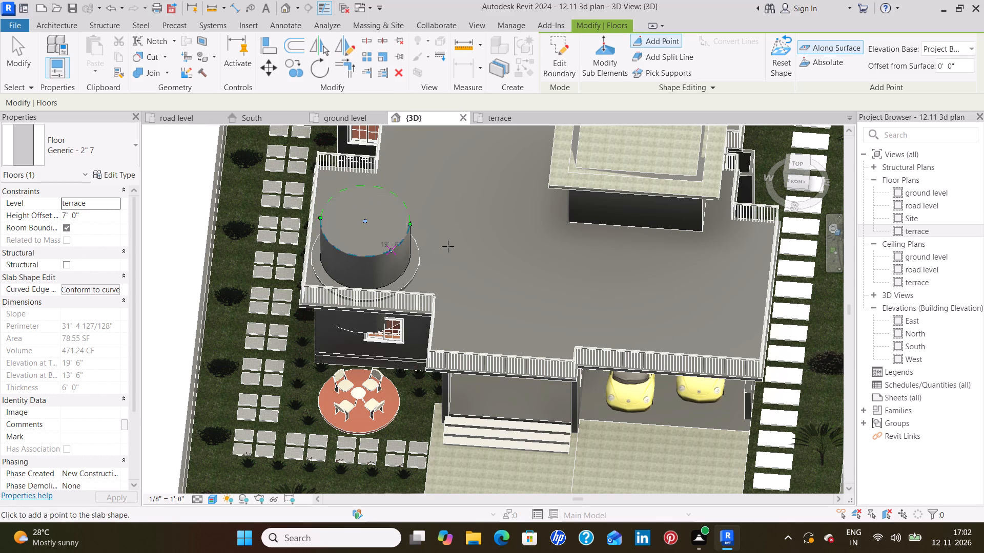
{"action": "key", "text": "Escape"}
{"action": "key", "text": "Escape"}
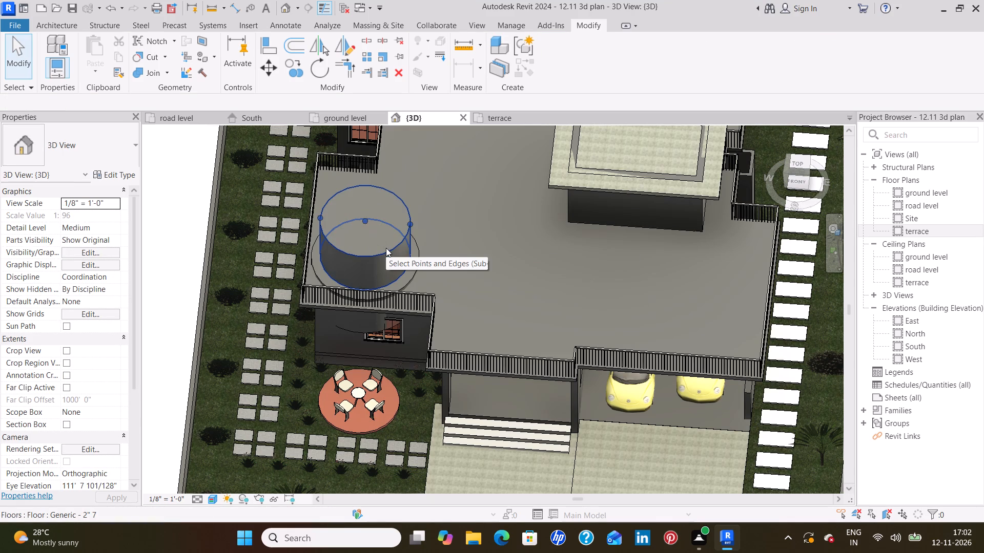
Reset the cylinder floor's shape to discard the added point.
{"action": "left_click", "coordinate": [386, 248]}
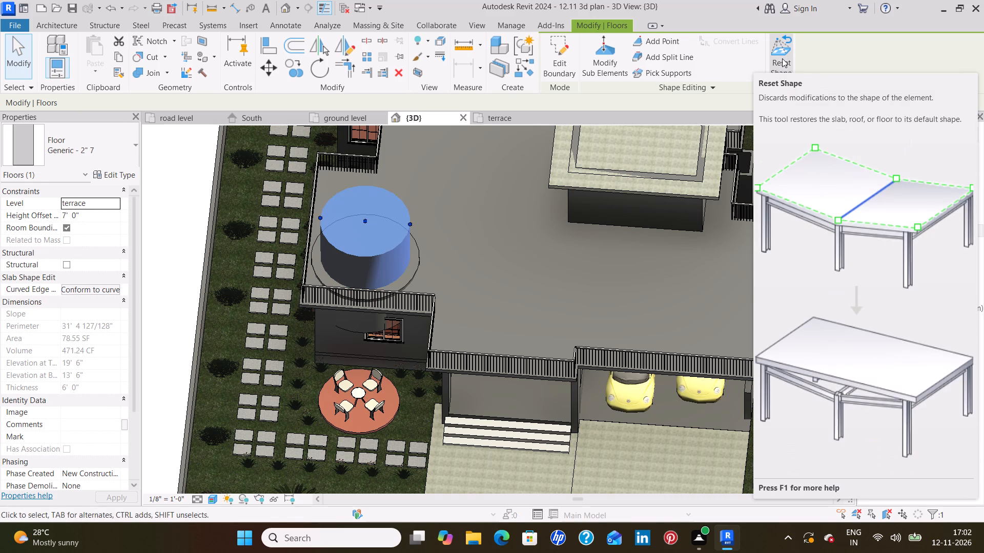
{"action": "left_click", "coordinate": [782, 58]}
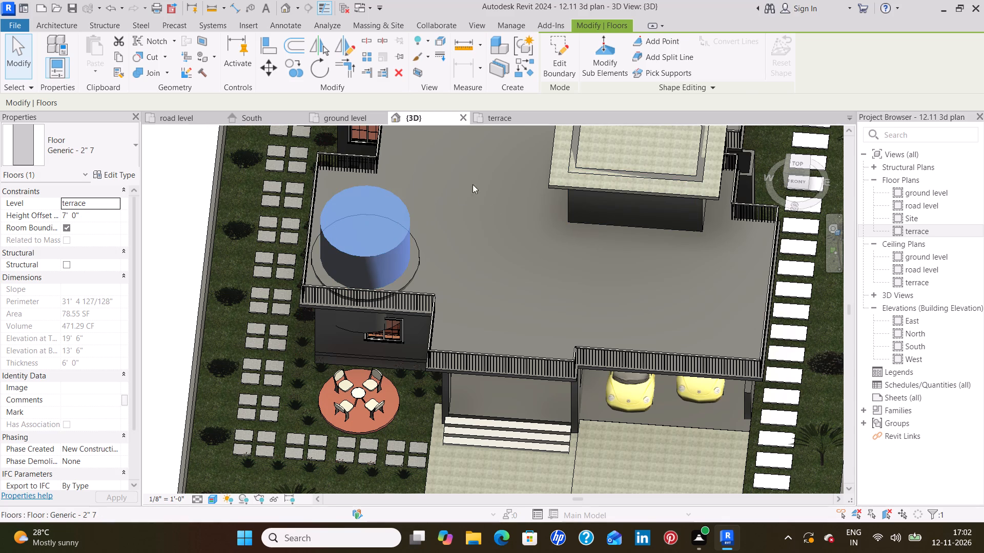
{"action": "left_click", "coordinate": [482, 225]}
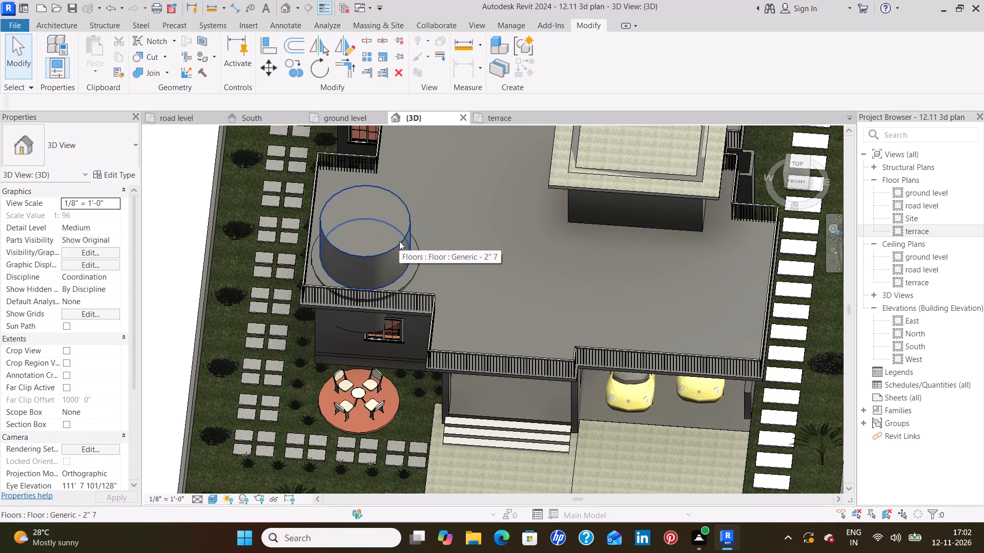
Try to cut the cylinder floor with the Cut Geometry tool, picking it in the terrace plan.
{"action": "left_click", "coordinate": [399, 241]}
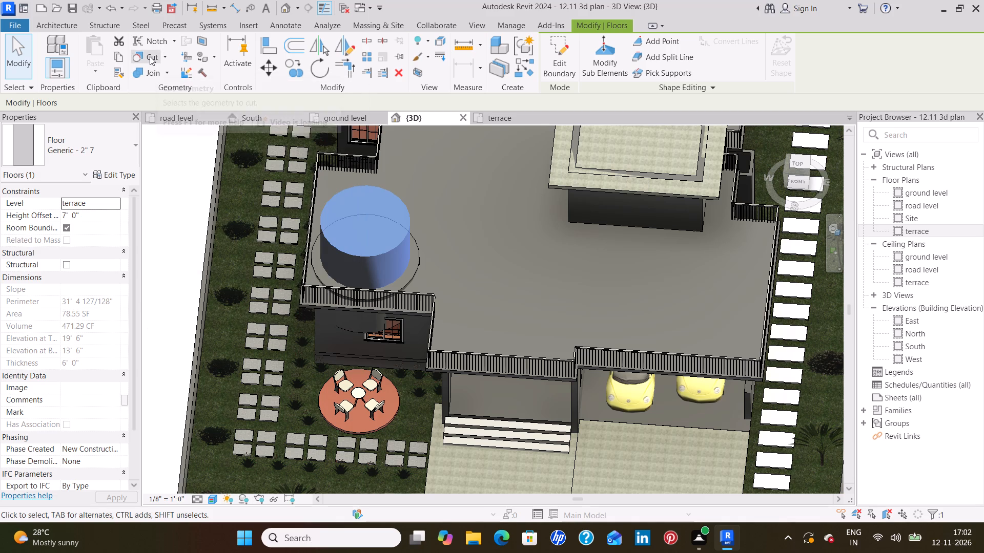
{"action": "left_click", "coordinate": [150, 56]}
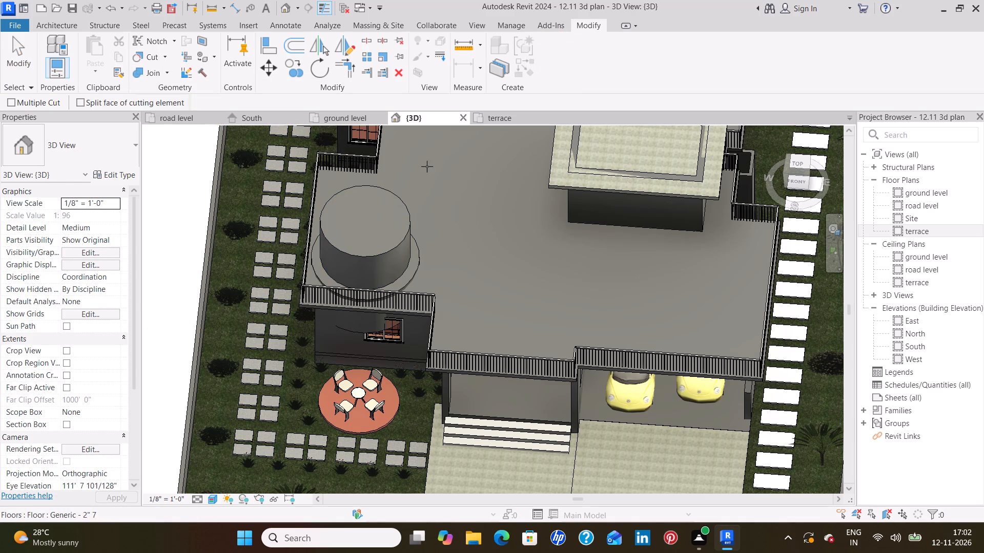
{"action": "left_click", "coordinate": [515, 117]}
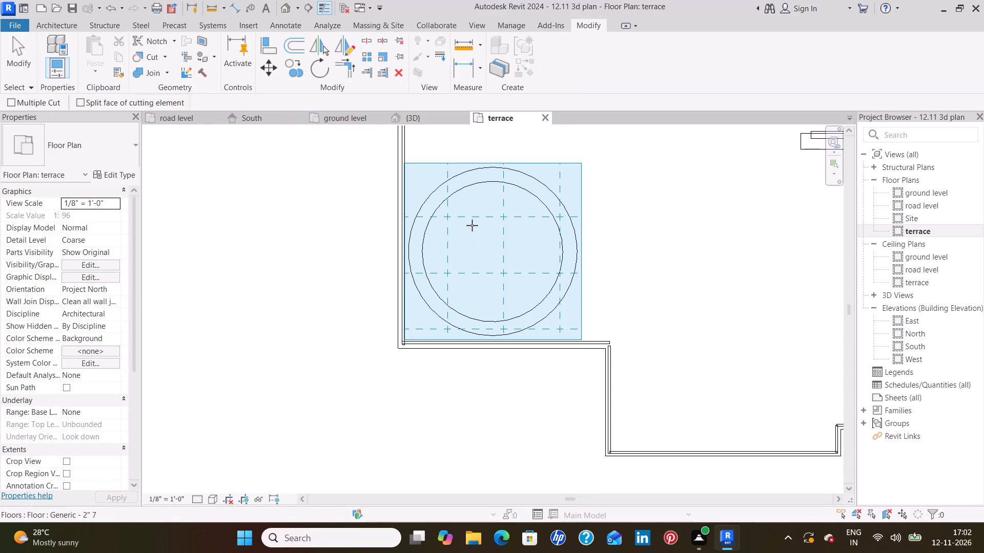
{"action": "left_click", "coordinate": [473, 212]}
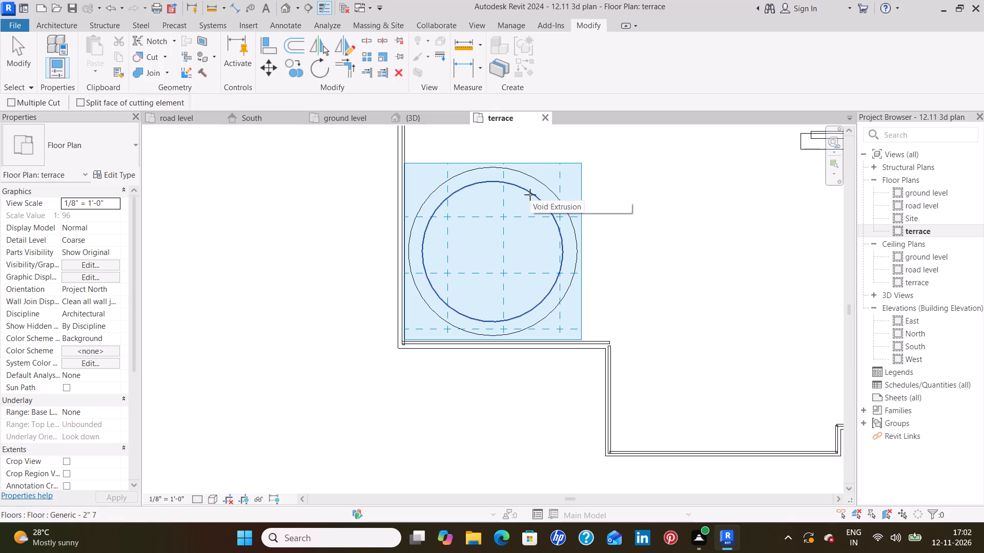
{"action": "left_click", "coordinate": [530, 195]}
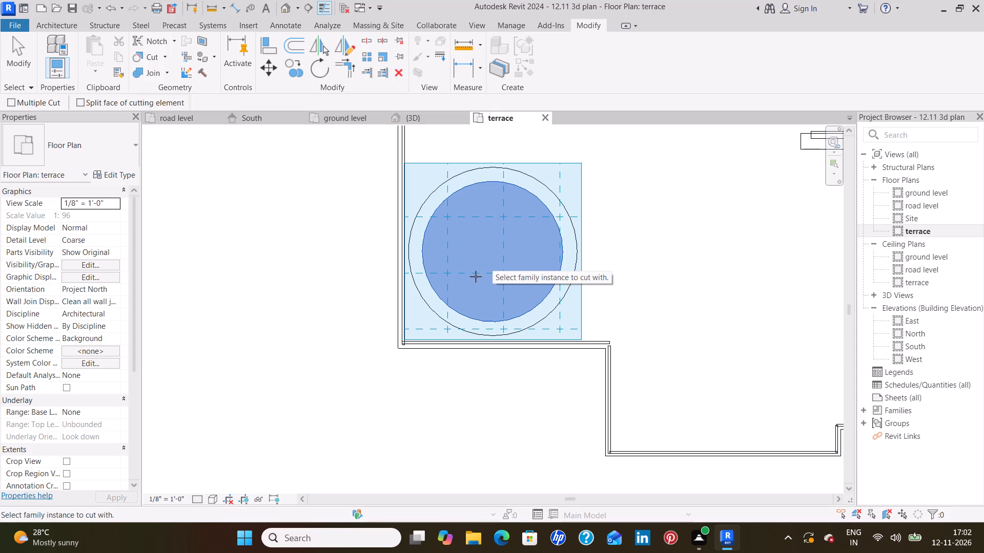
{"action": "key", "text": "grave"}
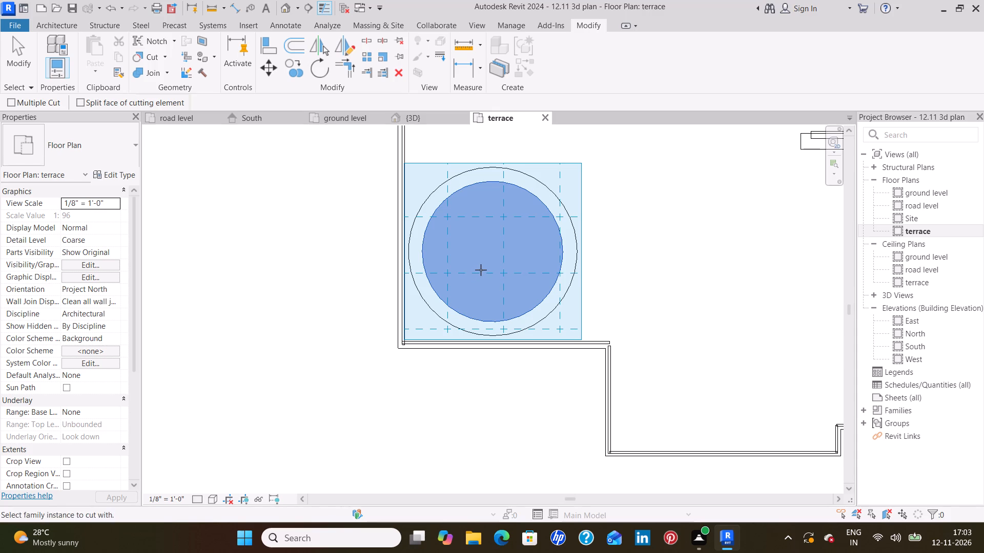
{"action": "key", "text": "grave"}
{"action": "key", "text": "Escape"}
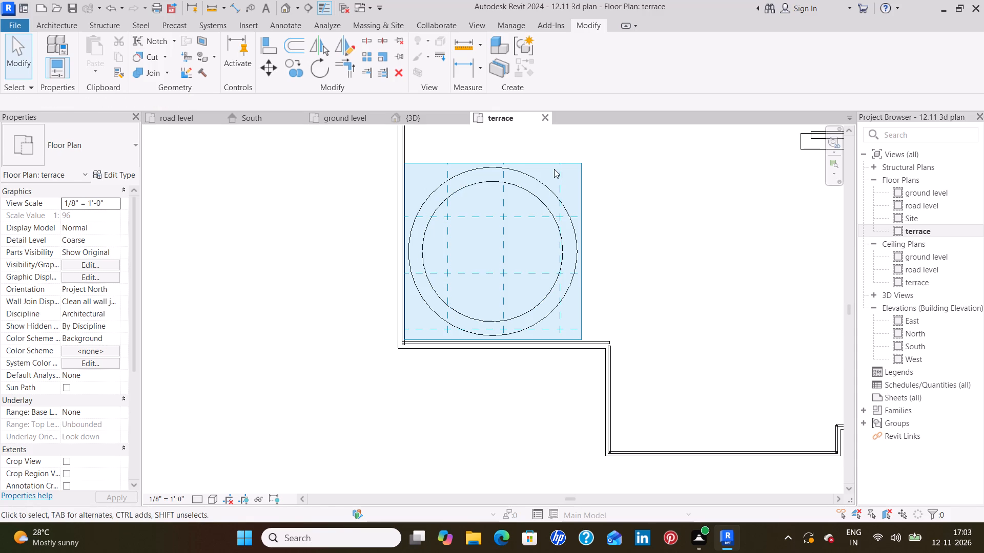
Try to delete the work plane grid around the round platform and shrink it to a small area beside the railing corner.
{"action": "left_click", "coordinate": [625, 207]}
{"action": "key", "text": "Escape"}
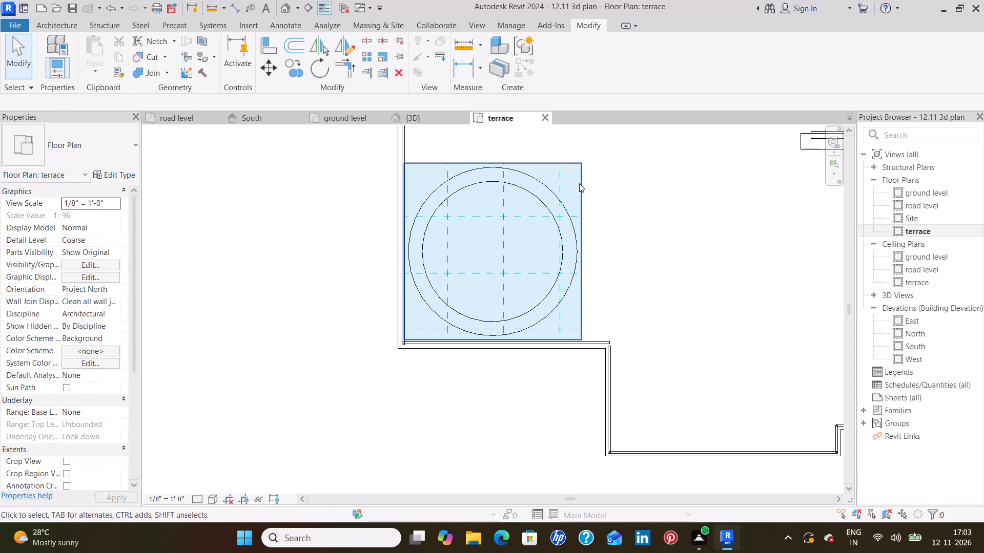
{"action": "left_click", "coordinate": [579, 183]}
{"action": "key", "text": "BackSpace"}
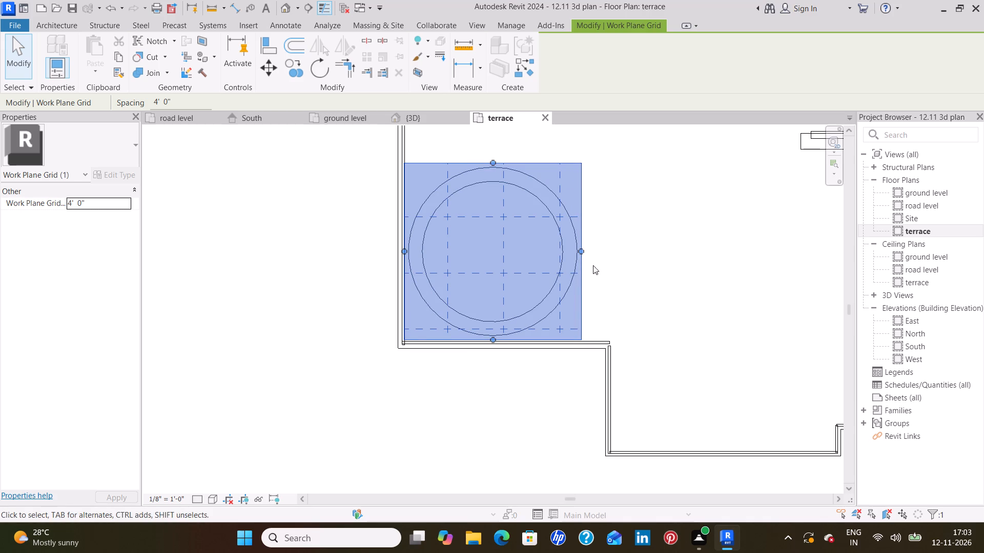
{"action": "left_click_drag", "start_coordinate": [581, 248], "coordinate": [476, 214]}
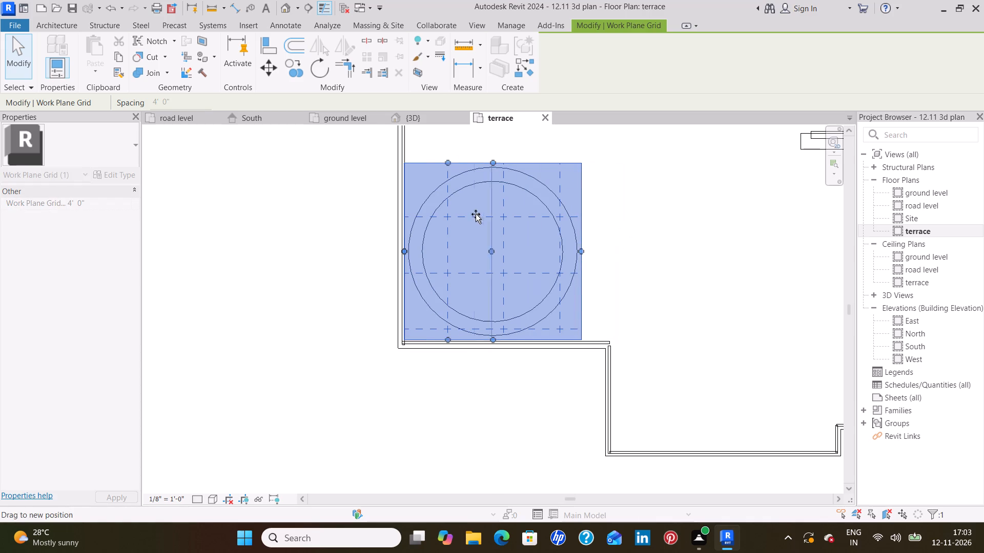
{"action": "left_click_drag", "start_coordinate": [476, 214], "coordinate": [405, 219]}
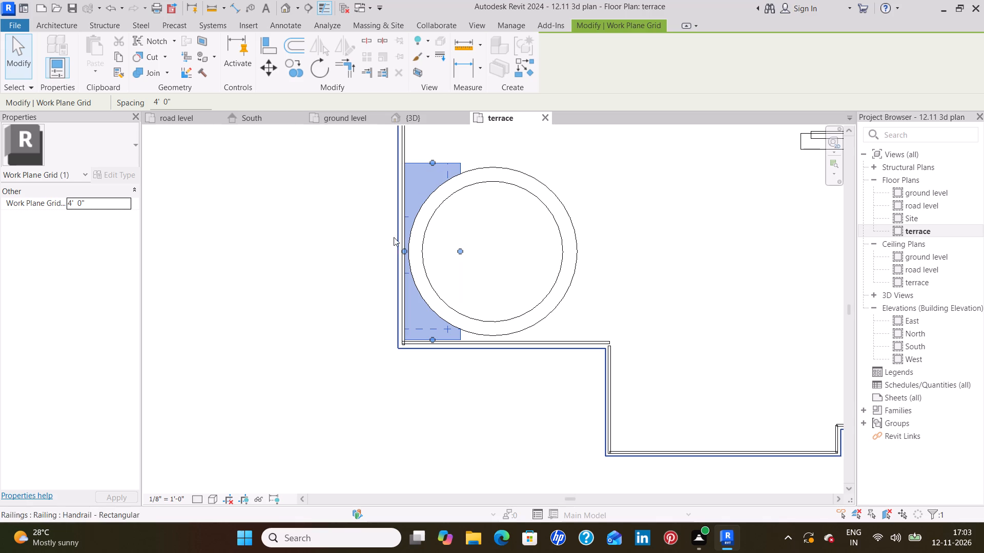
{"action": "key", "text": "Delete"}
{"action": "key", "text": "Delete"}
{"action": "key", "text": "Delete"}
{"action": "key", "text": "Delete"}
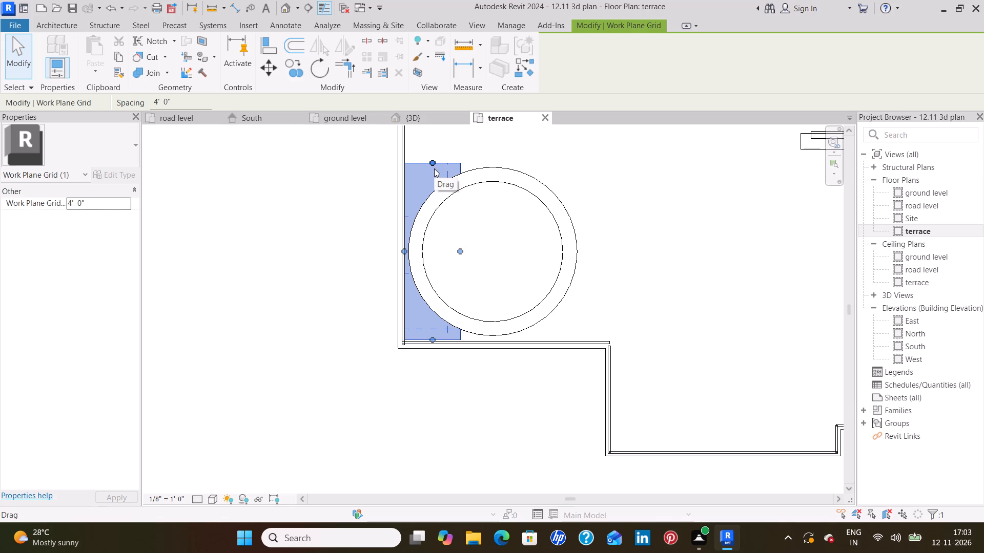
{"action": "left_click_drag", "start_coordinate": [434, 168], "coordinate": [438, 200]}
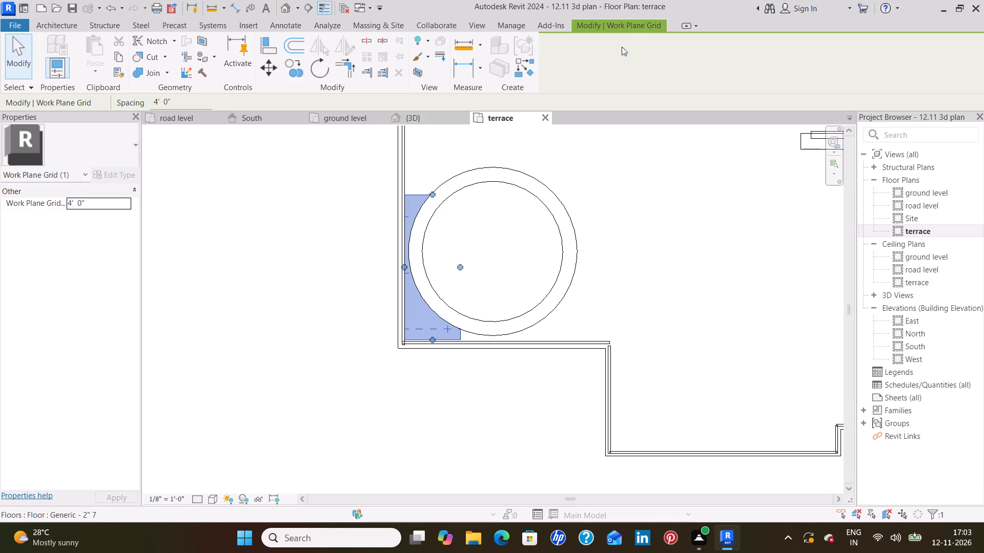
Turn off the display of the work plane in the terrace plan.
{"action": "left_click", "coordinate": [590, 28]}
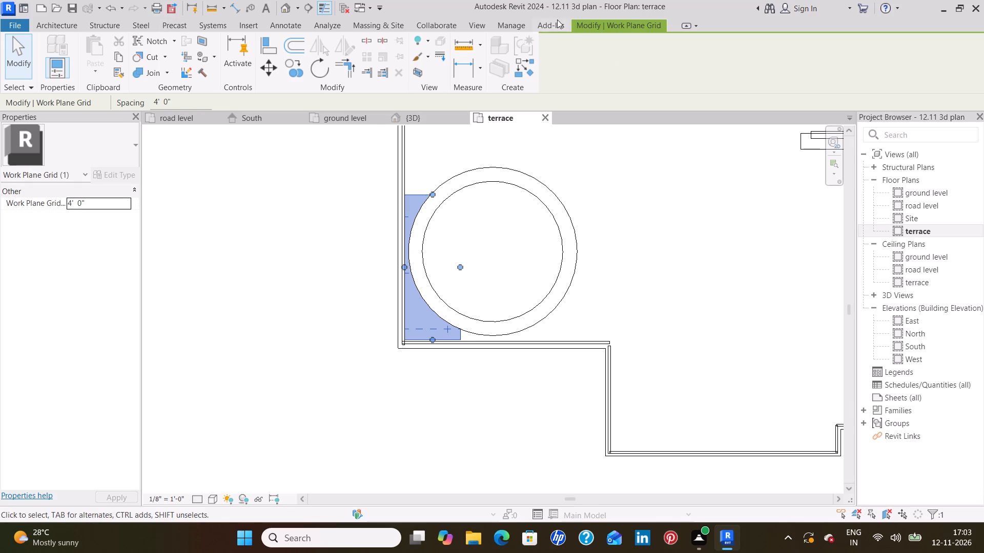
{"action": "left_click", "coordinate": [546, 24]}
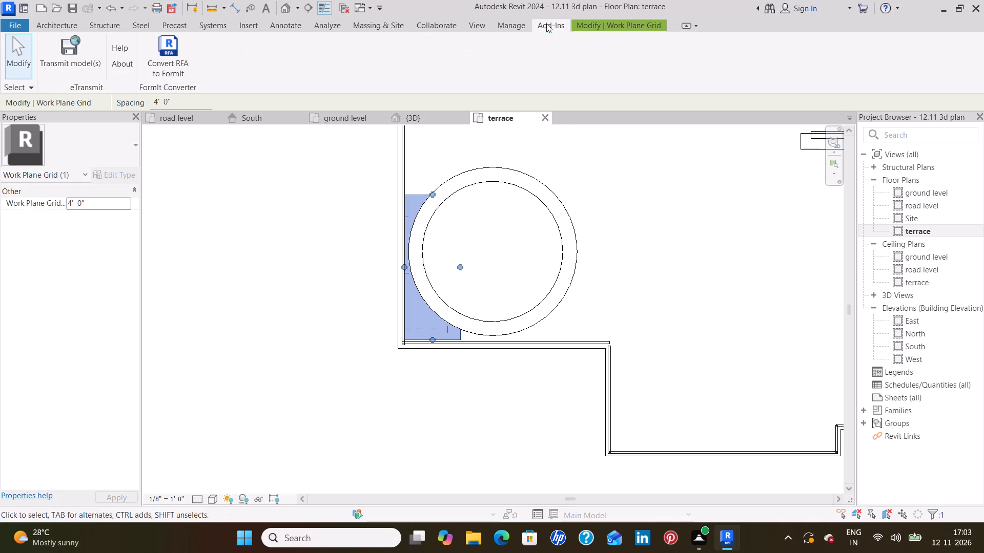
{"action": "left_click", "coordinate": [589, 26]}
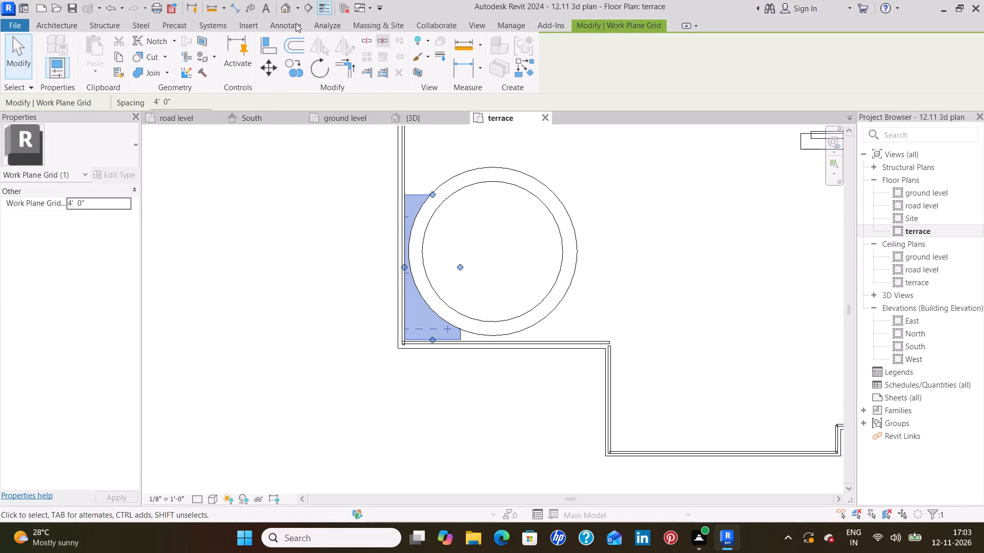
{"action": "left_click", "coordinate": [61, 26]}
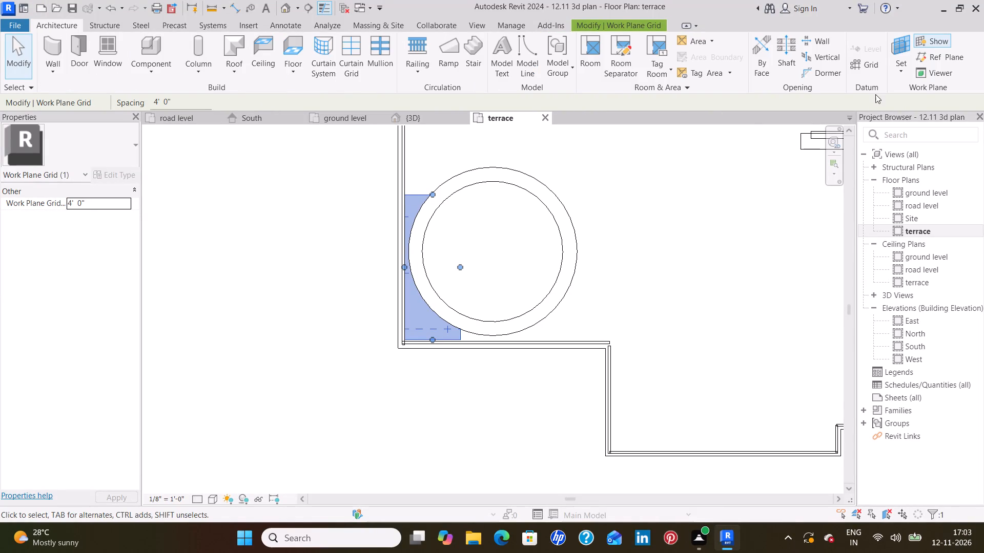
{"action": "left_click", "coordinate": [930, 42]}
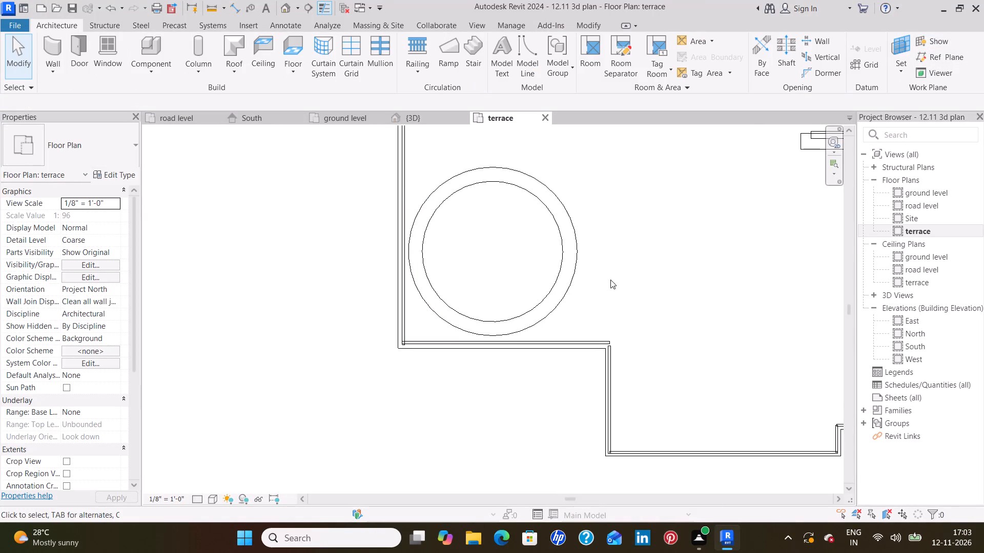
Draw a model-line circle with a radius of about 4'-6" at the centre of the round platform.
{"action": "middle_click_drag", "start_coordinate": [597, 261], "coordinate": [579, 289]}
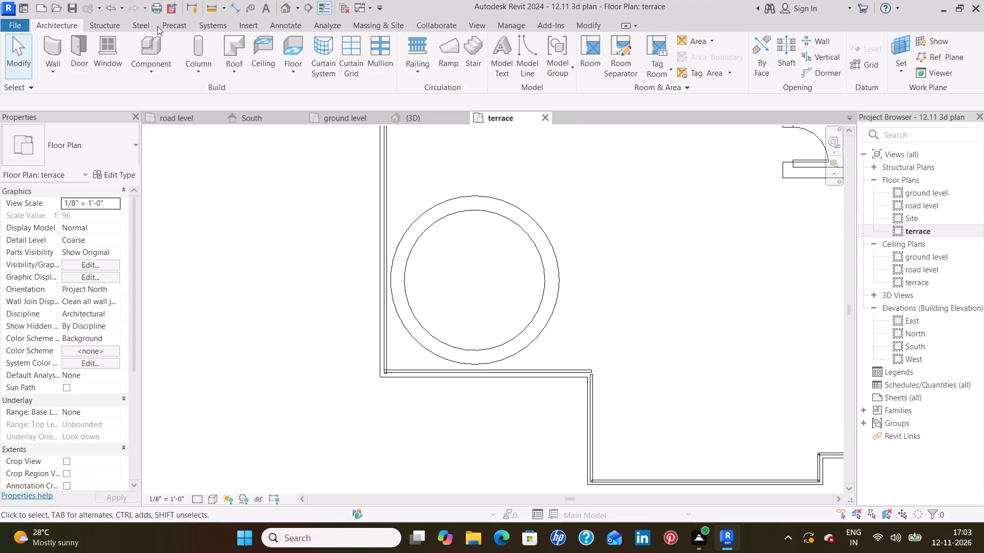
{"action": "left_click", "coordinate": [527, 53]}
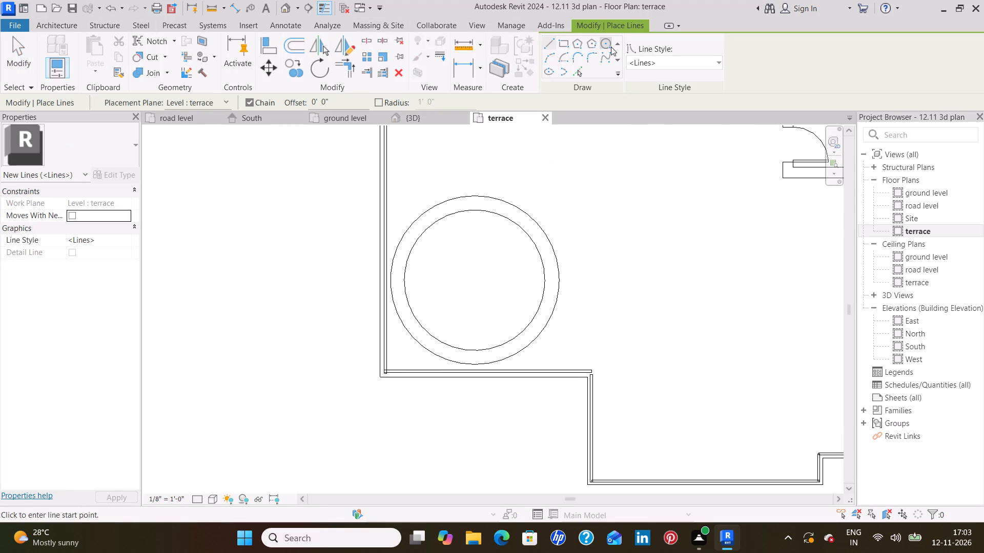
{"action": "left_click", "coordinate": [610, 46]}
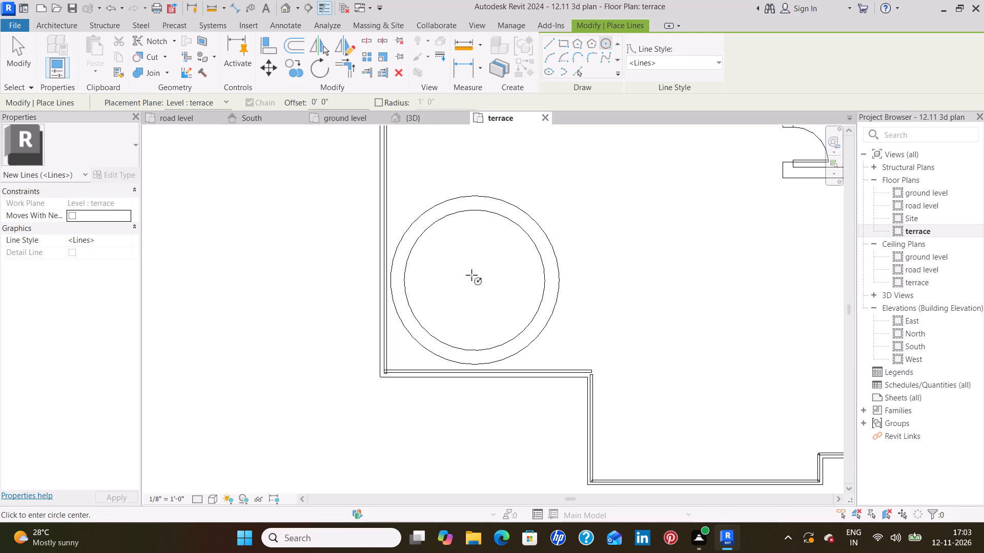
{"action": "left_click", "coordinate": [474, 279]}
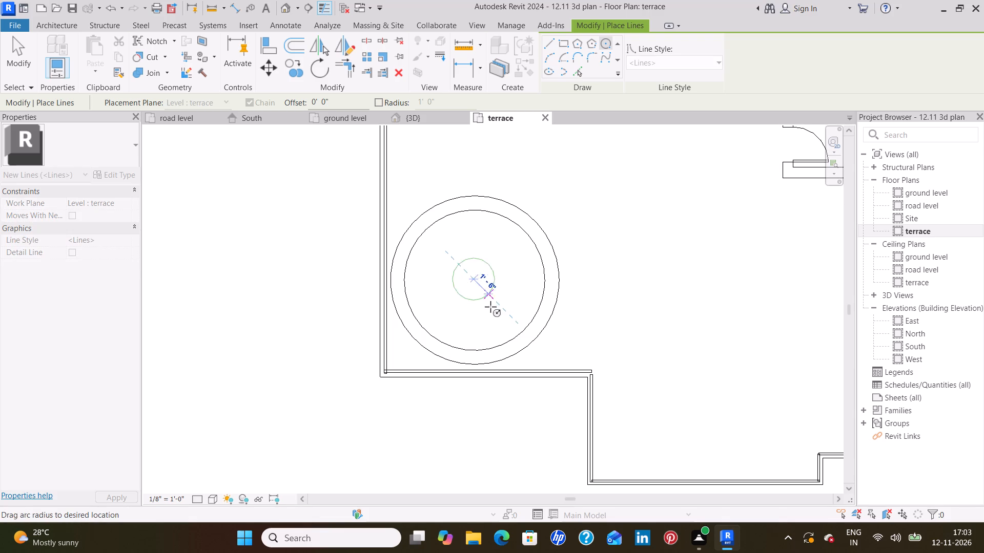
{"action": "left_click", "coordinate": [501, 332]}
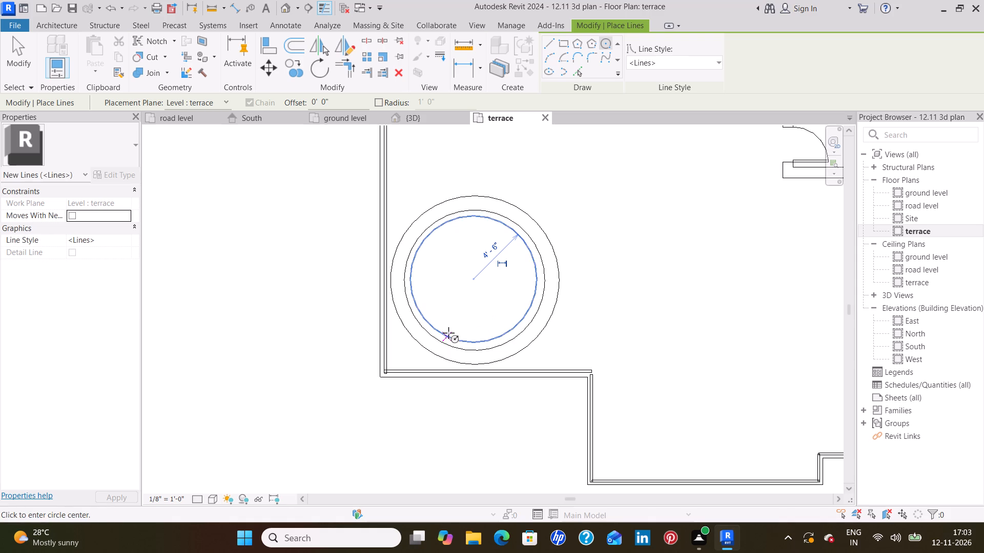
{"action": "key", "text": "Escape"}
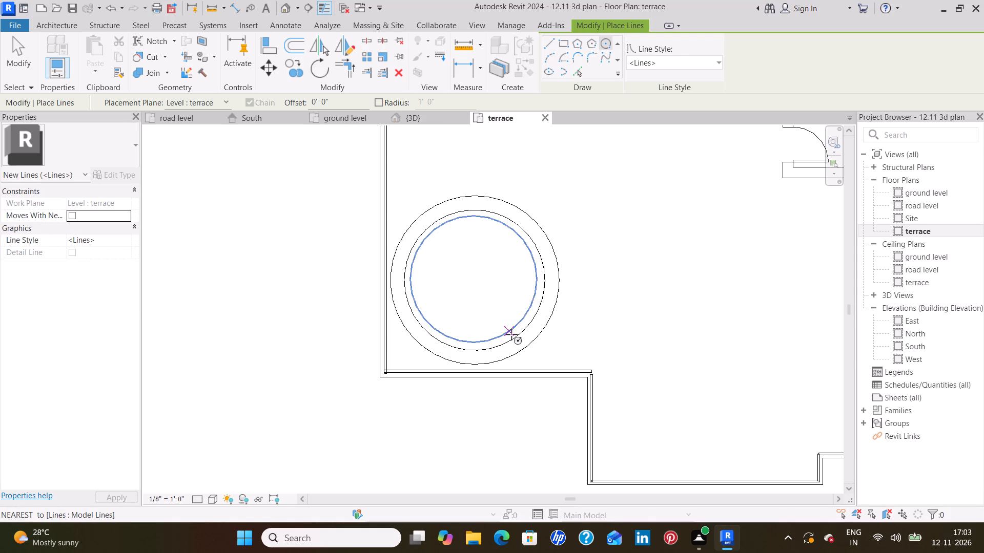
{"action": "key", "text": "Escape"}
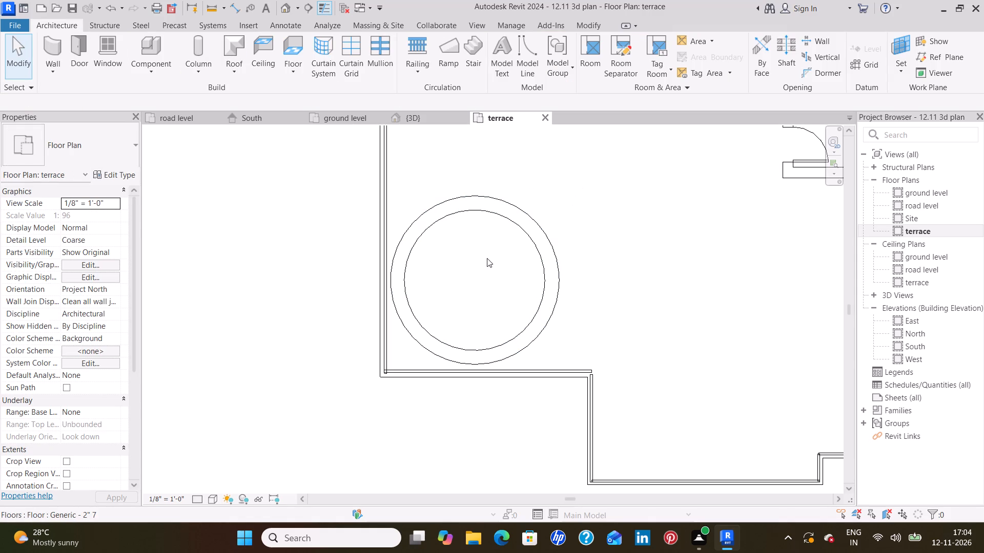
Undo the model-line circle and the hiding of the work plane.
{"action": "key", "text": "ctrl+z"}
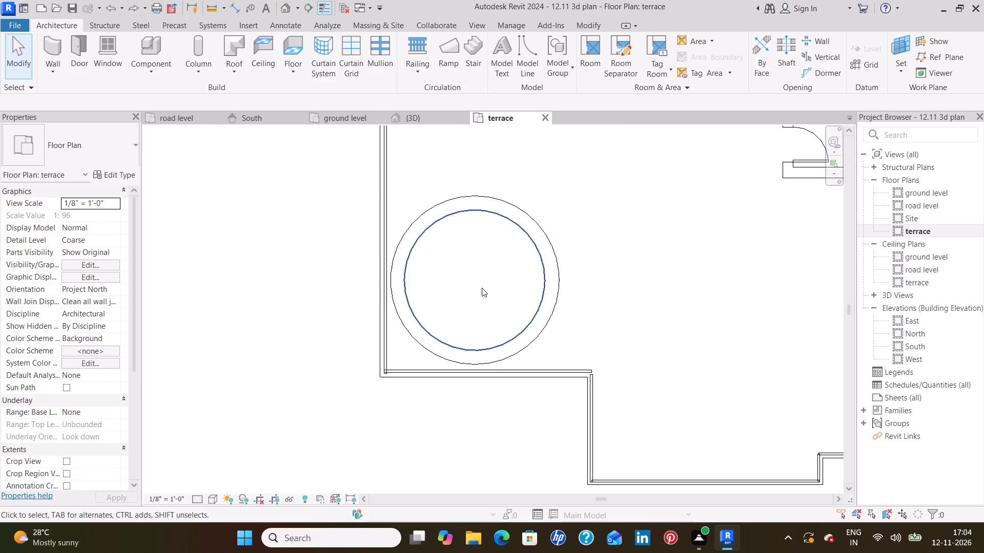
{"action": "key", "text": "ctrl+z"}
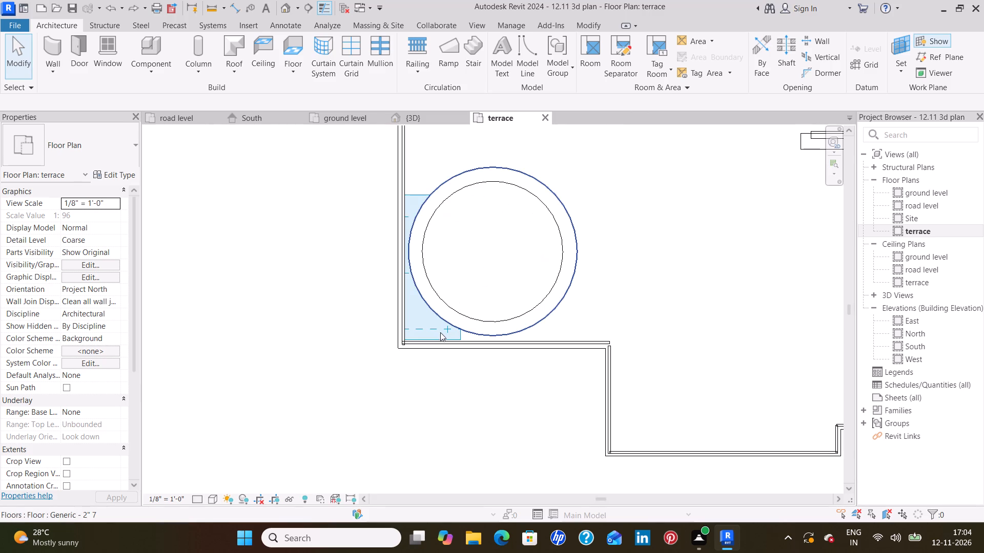
Hide the work plane grid in the terrace plan again.
{"action": "left_click", "coordinate": [927, 43]}
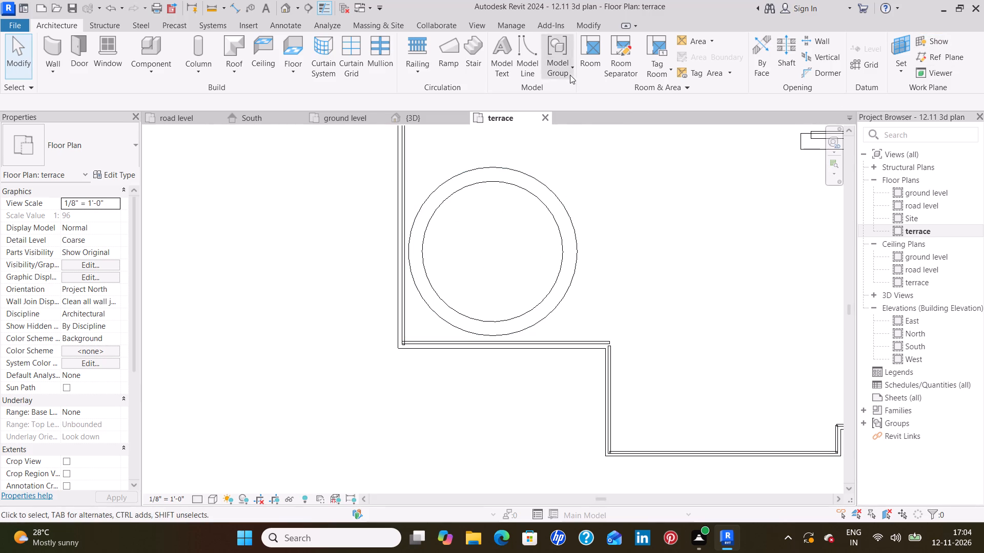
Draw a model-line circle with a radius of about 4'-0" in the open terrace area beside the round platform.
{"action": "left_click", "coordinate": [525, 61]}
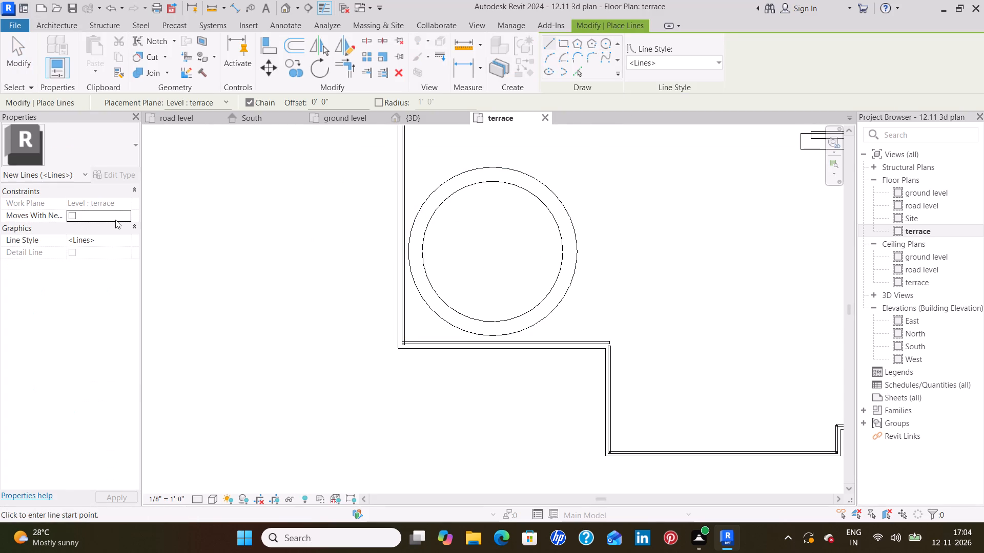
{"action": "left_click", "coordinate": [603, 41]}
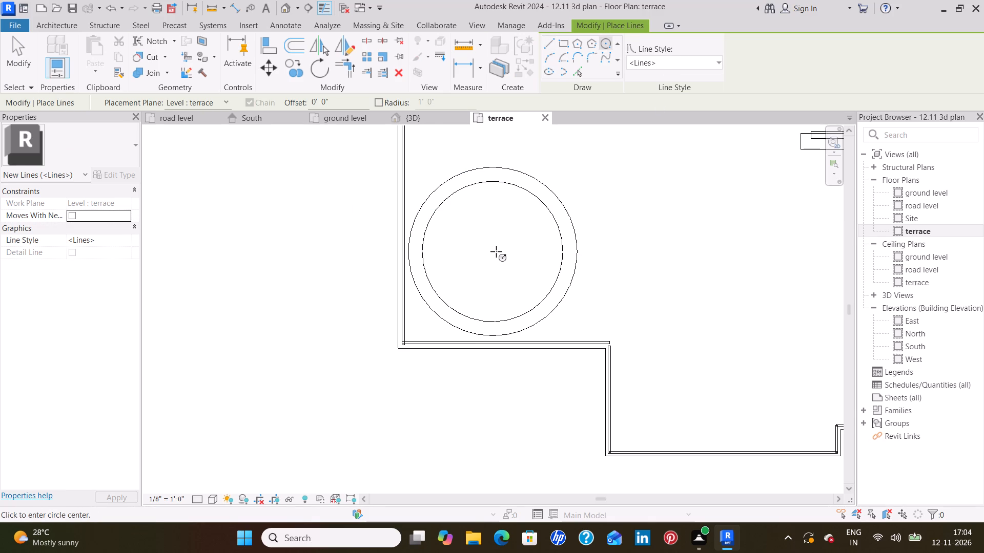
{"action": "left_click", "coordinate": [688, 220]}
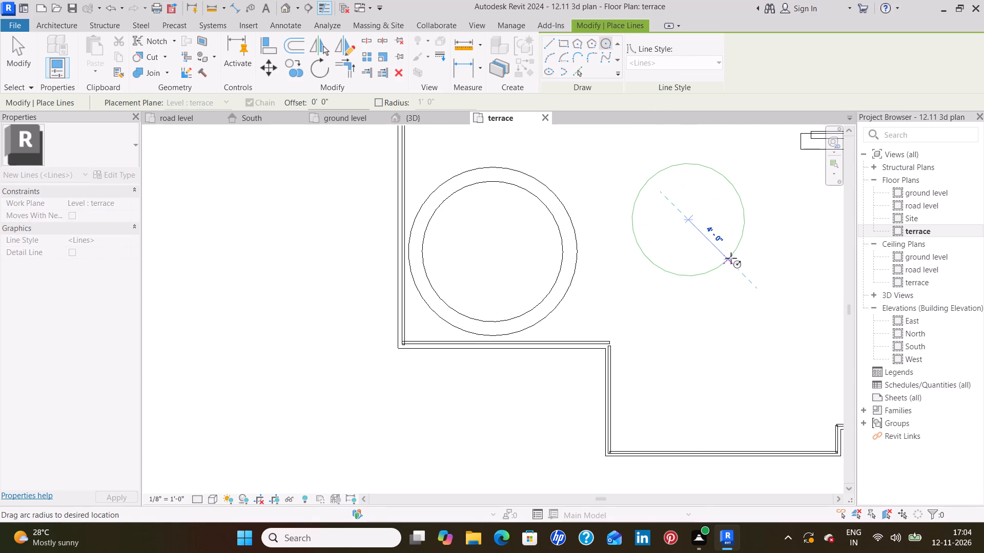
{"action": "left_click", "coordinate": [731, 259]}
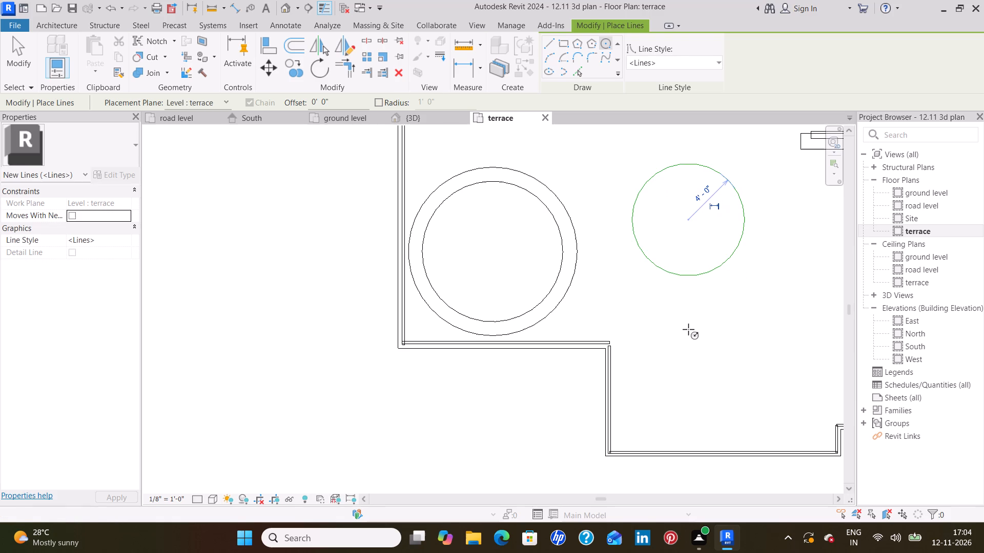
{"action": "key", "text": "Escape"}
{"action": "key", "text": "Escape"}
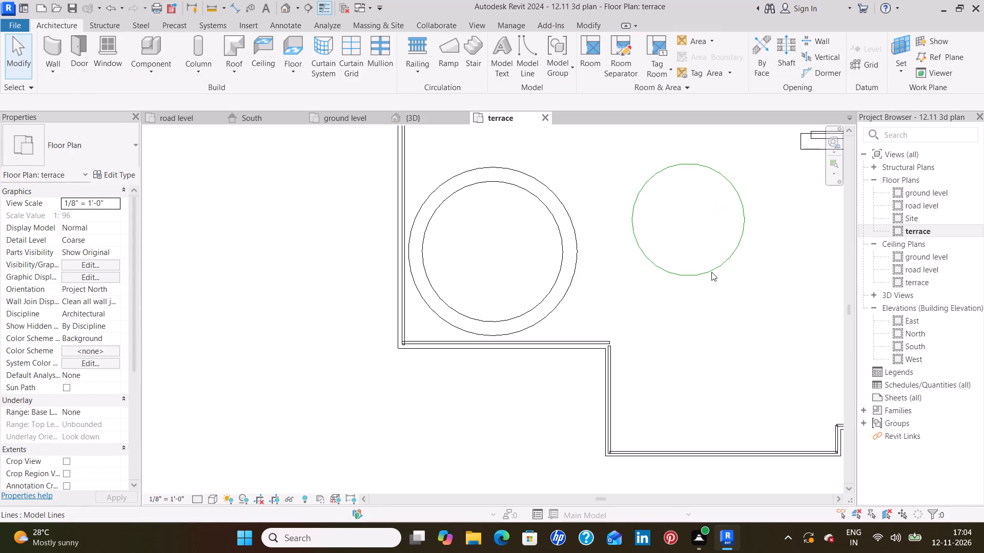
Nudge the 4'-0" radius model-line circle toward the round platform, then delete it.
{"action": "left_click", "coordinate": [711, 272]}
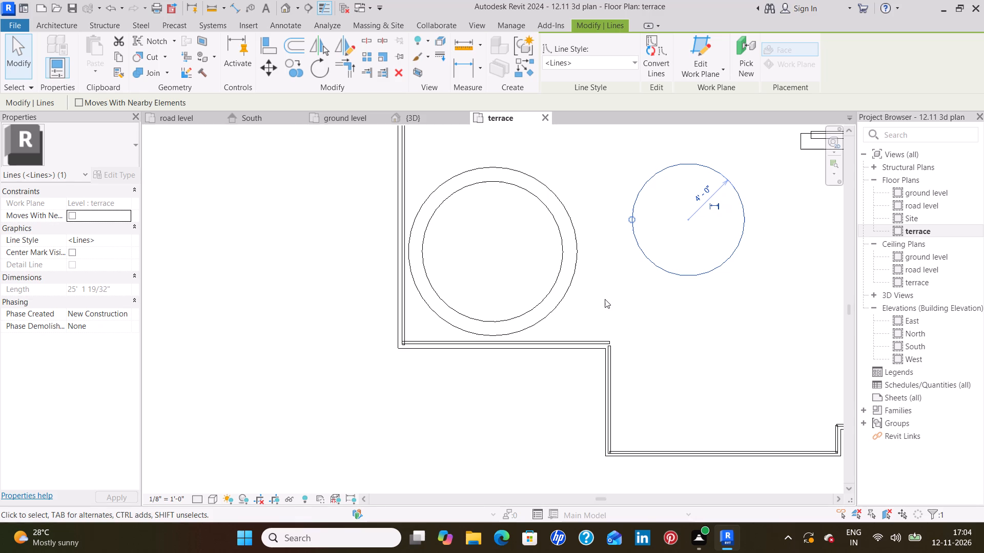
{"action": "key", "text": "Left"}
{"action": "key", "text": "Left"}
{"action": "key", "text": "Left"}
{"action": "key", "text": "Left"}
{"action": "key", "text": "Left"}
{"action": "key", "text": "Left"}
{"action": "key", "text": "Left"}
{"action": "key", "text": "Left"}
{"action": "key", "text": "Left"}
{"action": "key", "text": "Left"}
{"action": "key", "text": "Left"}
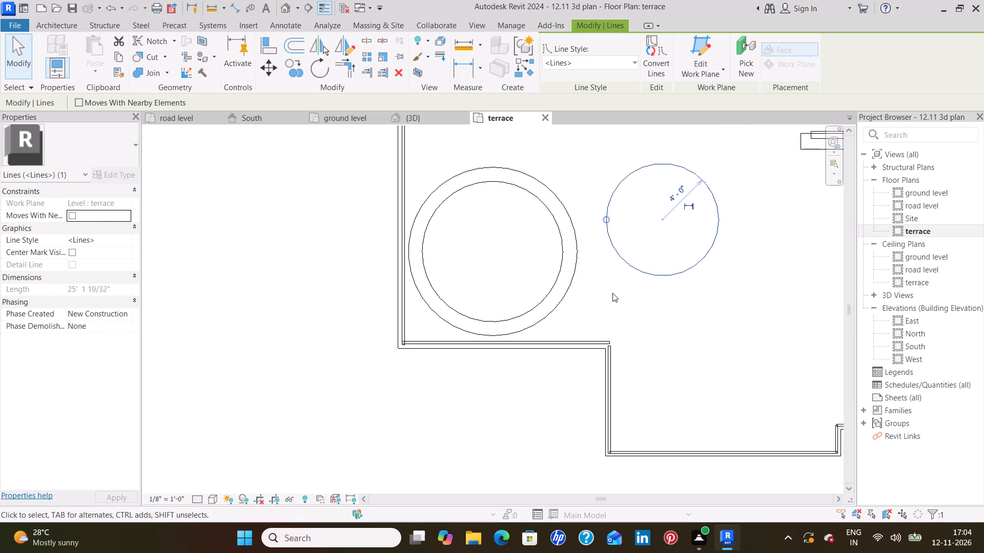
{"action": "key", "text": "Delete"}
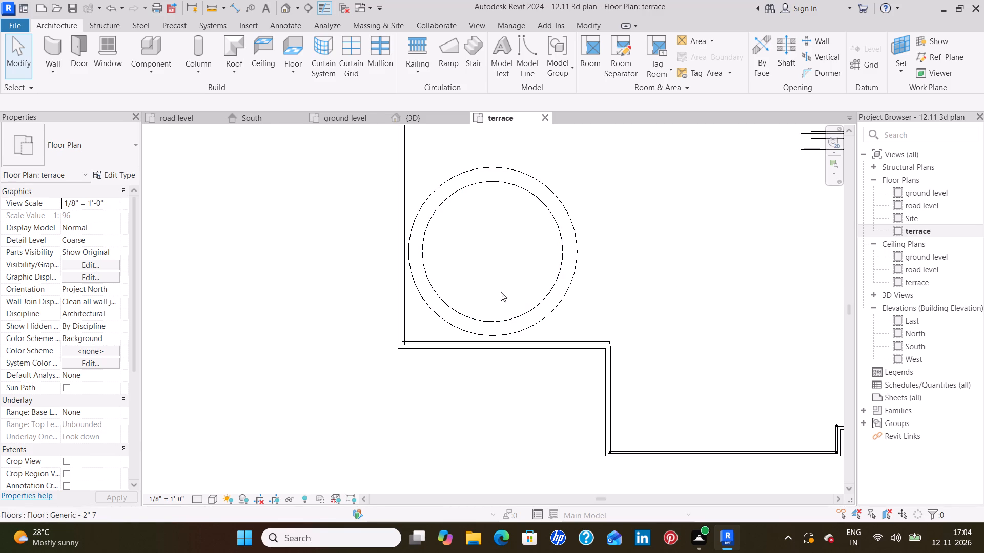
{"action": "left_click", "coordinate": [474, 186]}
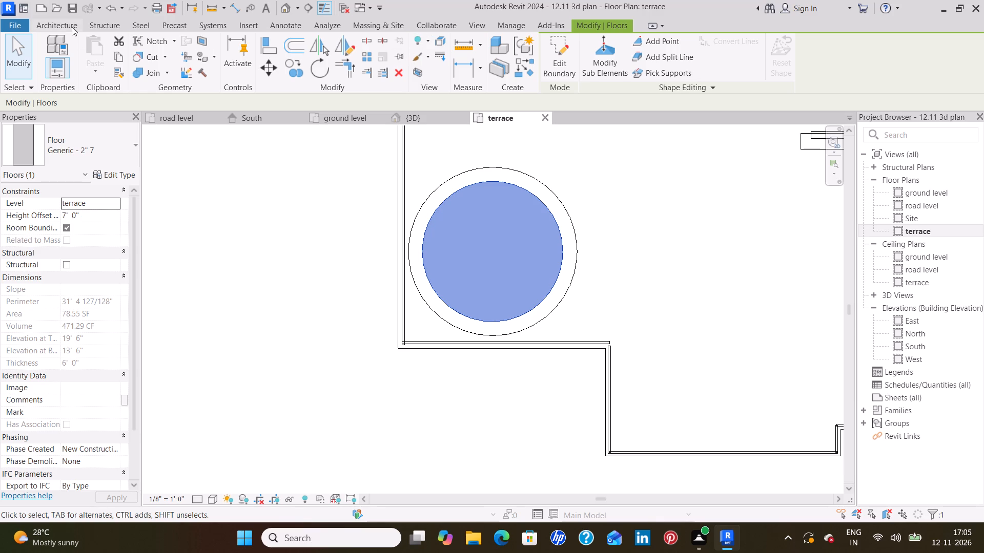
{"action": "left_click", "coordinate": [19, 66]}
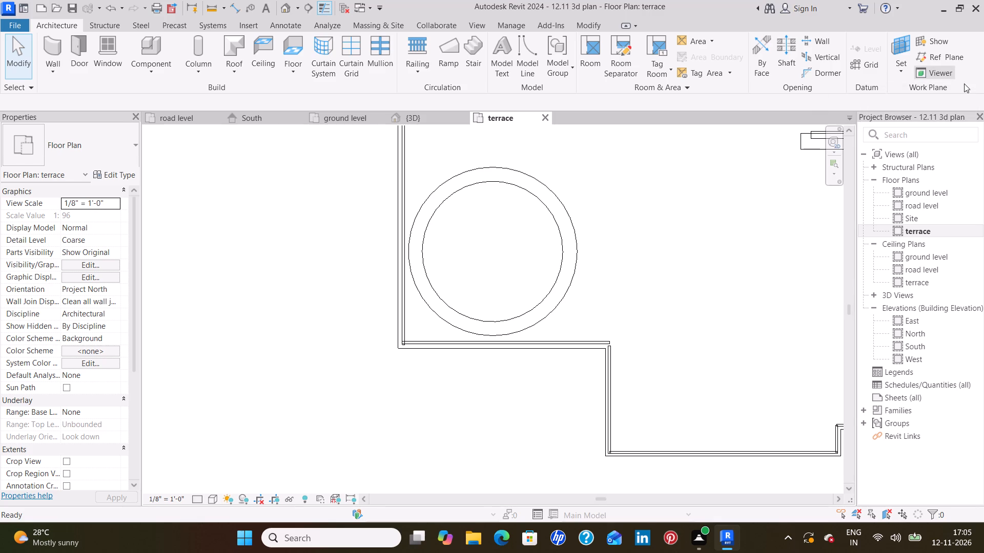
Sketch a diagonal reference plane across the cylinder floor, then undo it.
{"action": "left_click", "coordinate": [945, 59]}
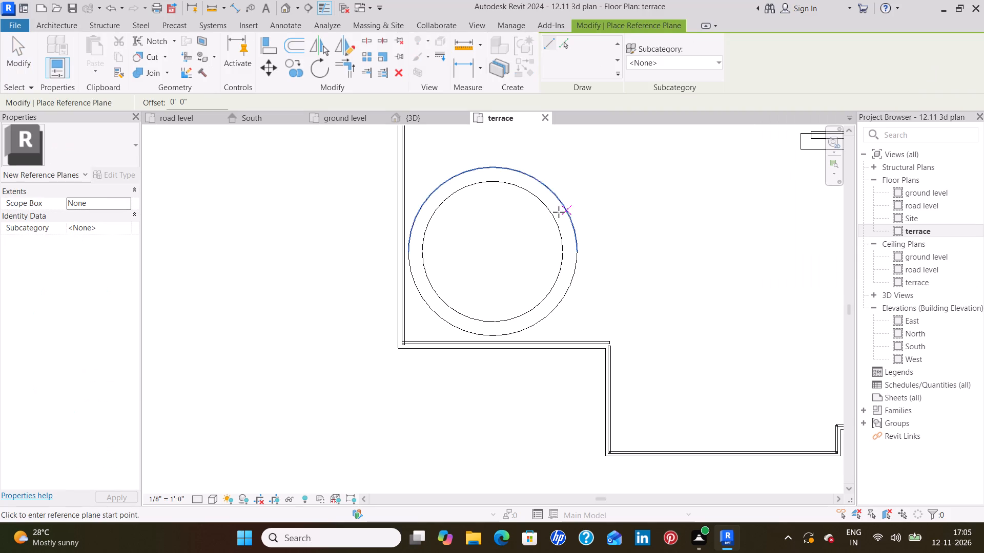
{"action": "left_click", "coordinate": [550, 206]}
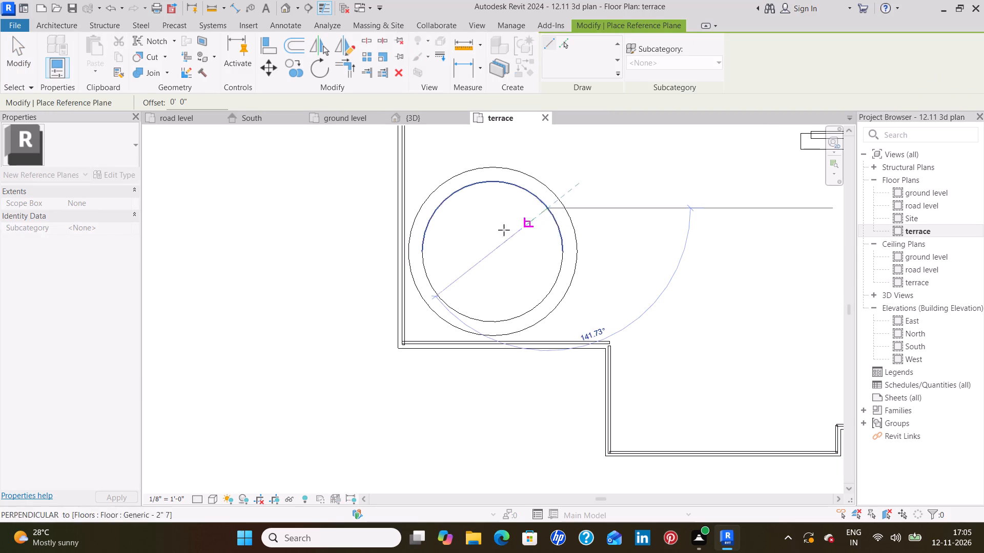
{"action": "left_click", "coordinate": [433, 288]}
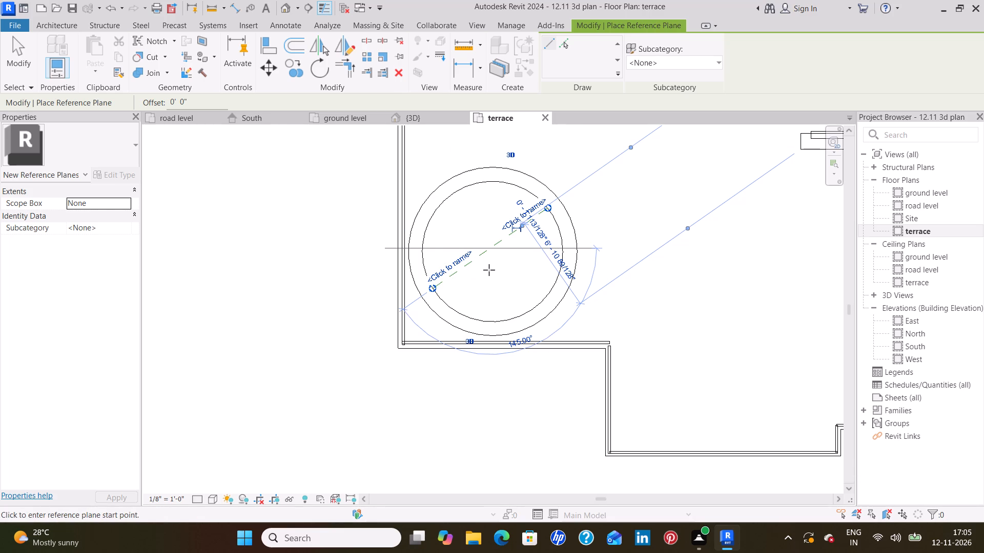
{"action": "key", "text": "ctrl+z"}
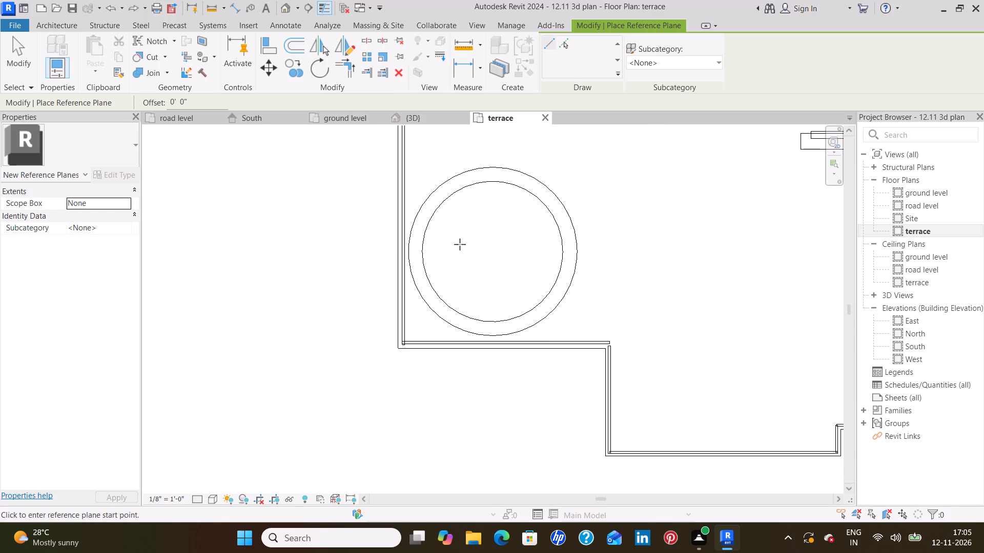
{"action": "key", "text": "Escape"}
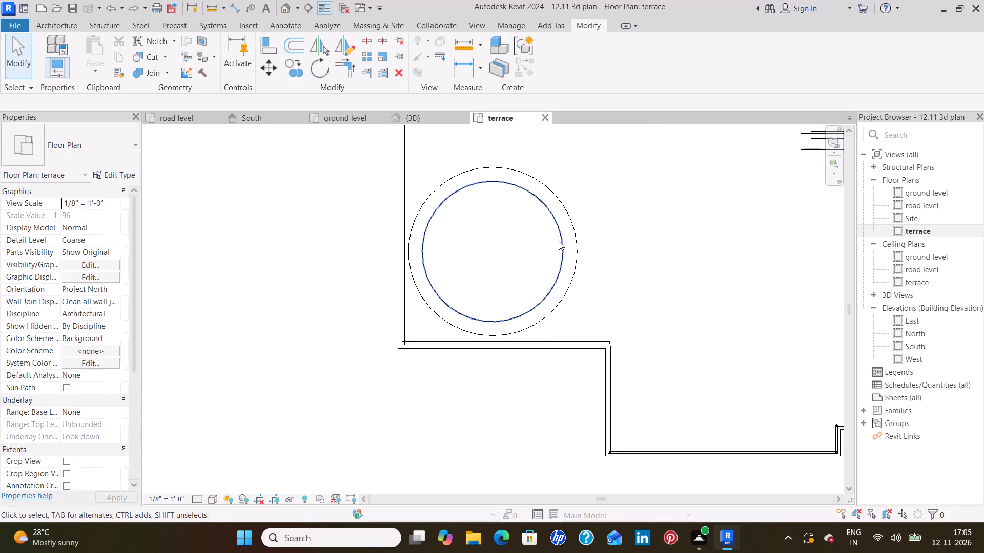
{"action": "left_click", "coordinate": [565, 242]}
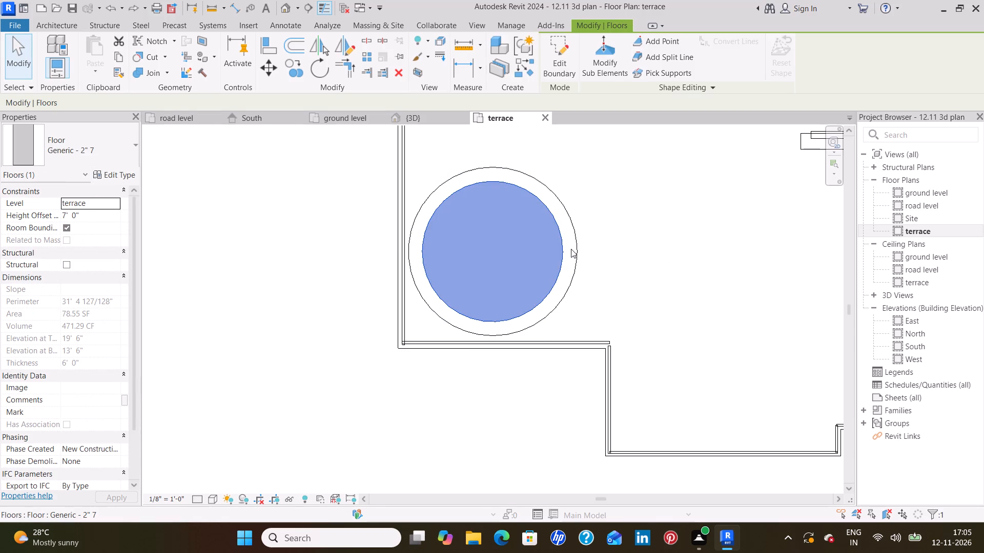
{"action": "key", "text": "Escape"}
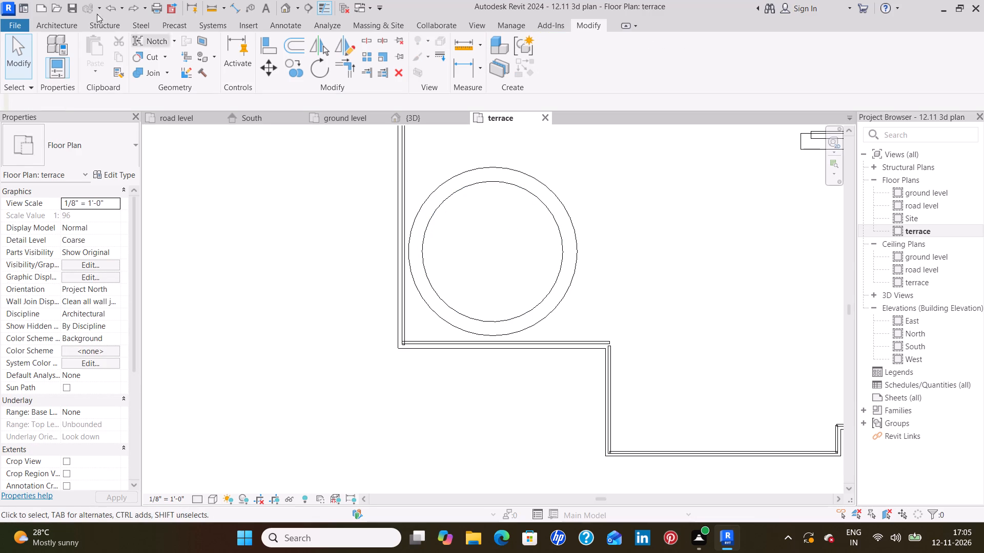
Start an in-place model component and look through the full family category list for a category suited to the terrace cylinder.
{"action": "left_click", "coordinate": [69, 26]}
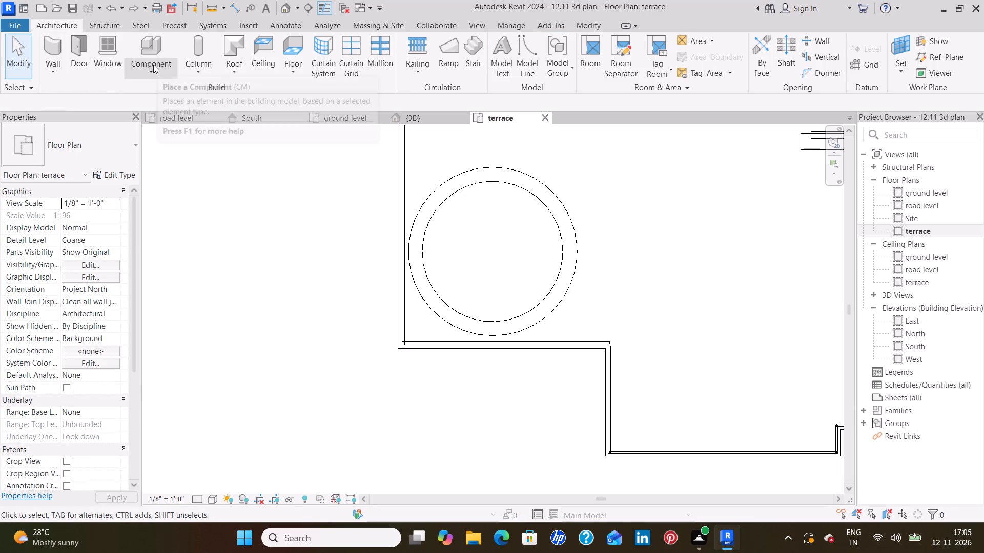
{"action": "left_click", "coordinate": [153, 65]}
{"action": "left_click", "coordinate": [171, 122]}
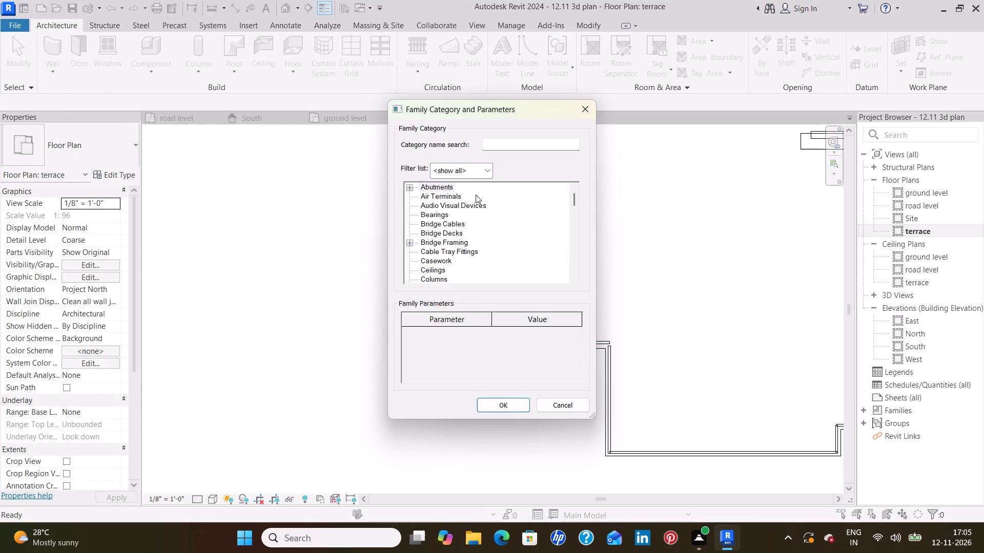
{"action": "scroll", "coordinate": [460, 225], "scroll_direction": "down", "scroll_amount": 6}
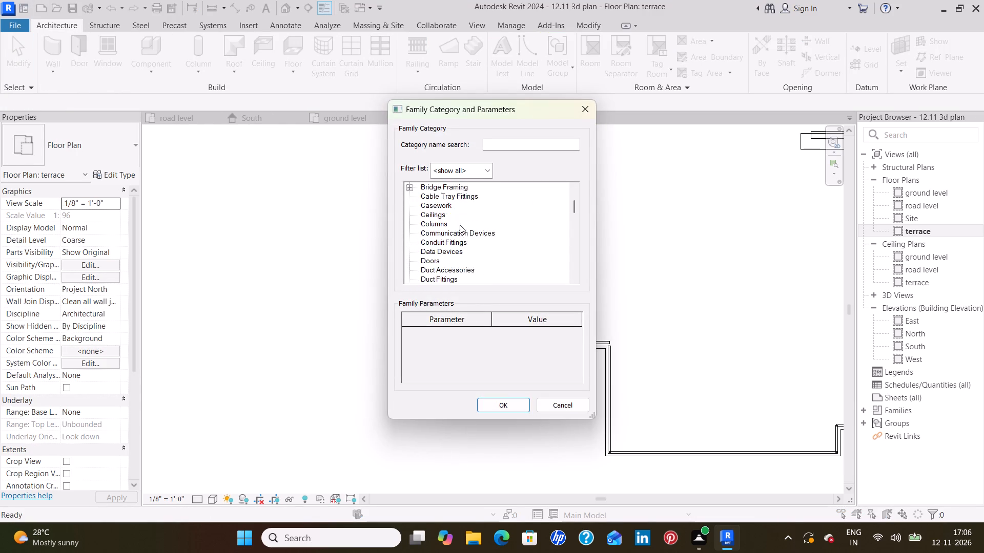
{"action": "scroll", "coordinate": [460, 225], "scroll_direction": "down", "scroll_amount": 10}
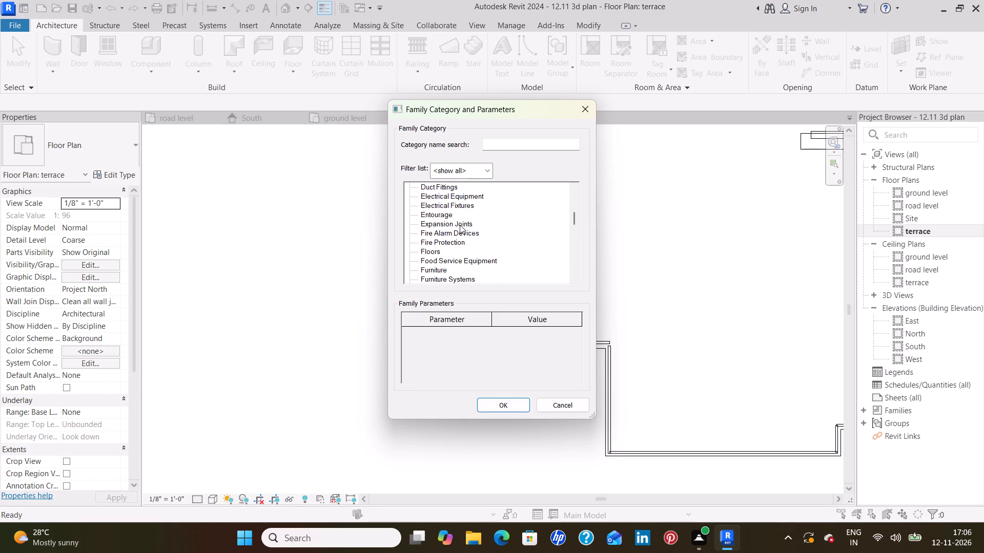
{"action": "scroll", "coordinate": [460, 225], "scroll_direction": "down", "scroll_amount": 9}
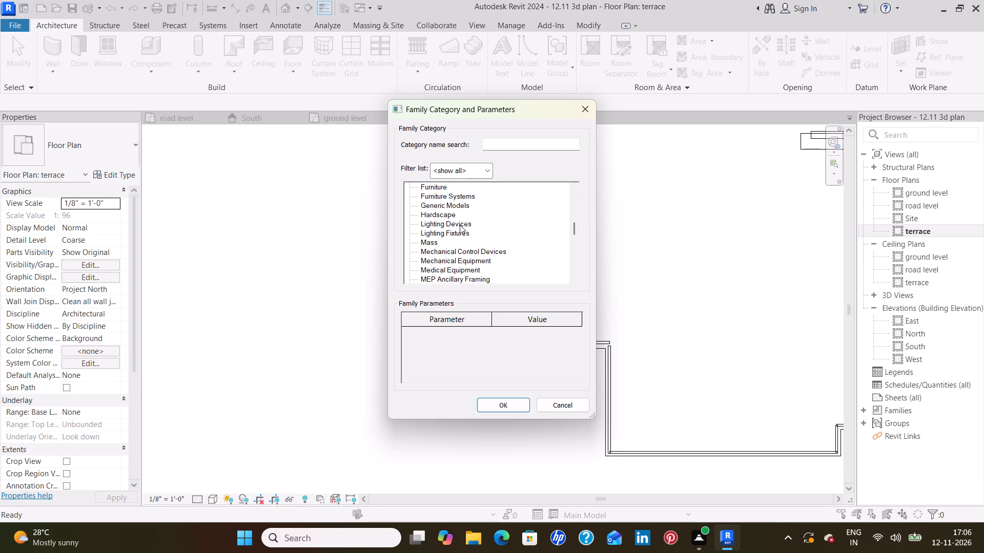
{"action": "scroll", "coordinate": [460, 225], "scroll_direction": "down", "scroll_amount": 10}
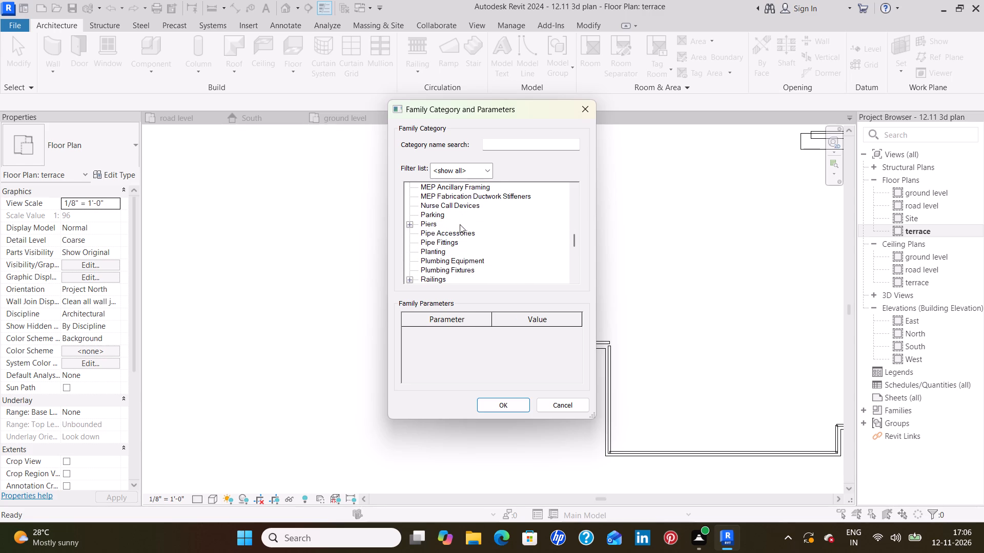
{"action": "scroll", "coordinate": [460, 224], "scroll_direction": "down", "scroll_amount": 10}
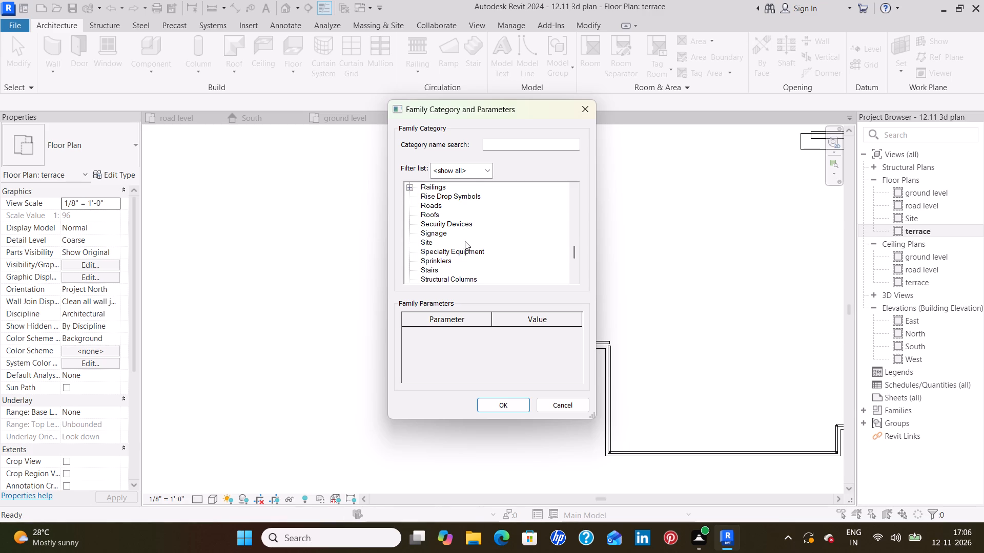
{"action": "scroll", "coordinate": [465, 241], "scroll_direction": "down", "scroll_amount": 16}
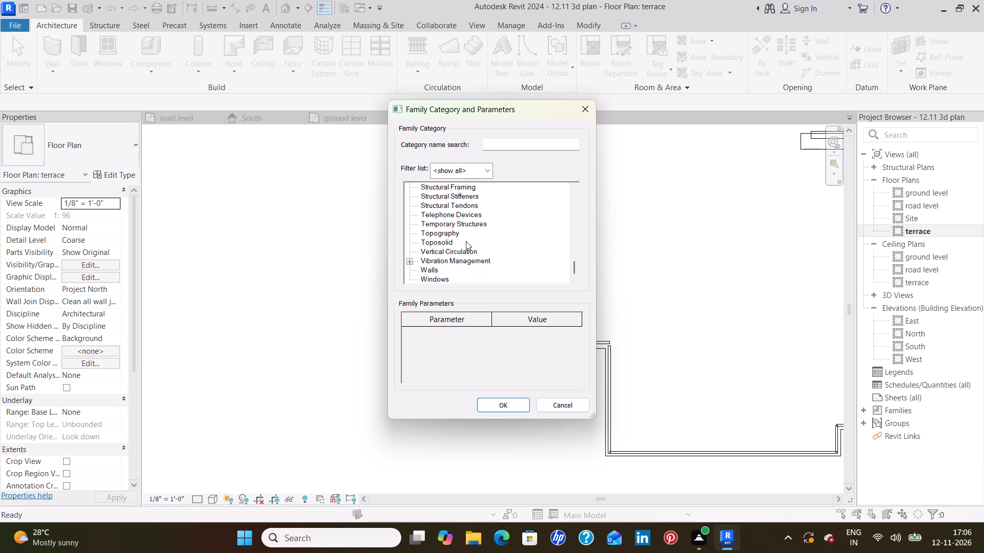
{"action": "scroll", "coordinate": [466, 241], "scroll_direction": "down", "scroll_amount": 2}
{"action": "scroll", "coordinate": [456, 268], "scroll_direction": "up", "scroll_amount": 3}
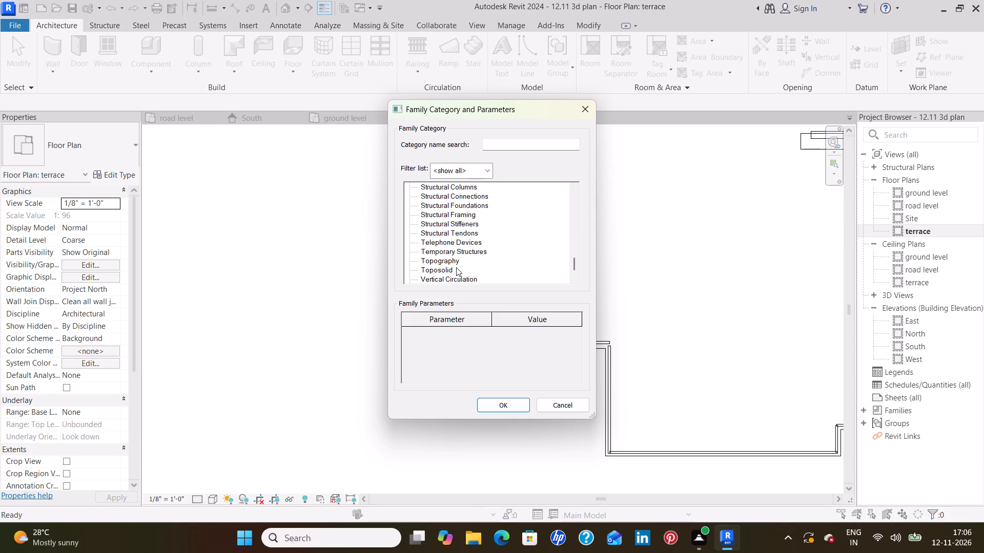
{"action": "scroll", "coordinate": [456, 267], "scroll_direction": "up", "scroll_amount": 4}
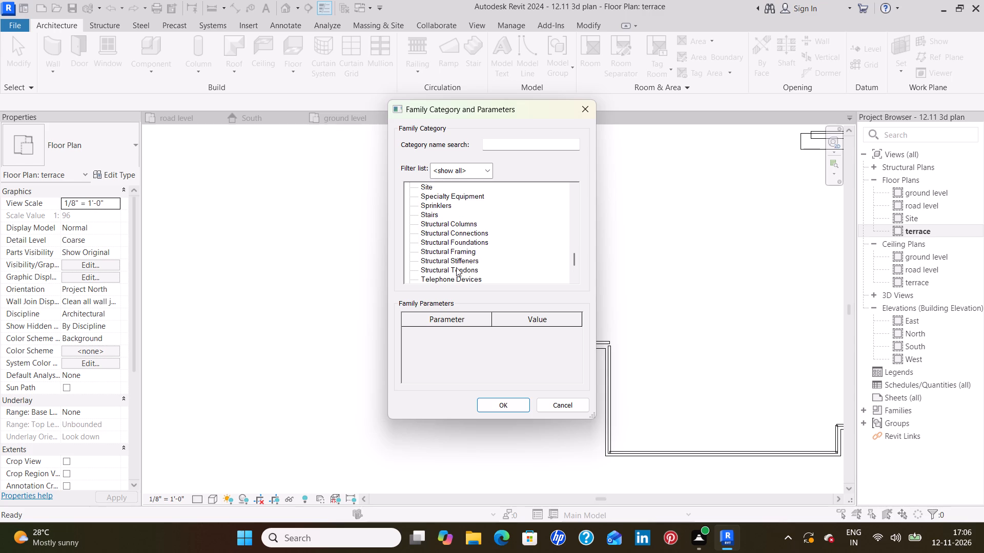
{"action": "scroll", "coordinate": [452, 259], "scroll_direction": "up", "scroll_amount": 4}
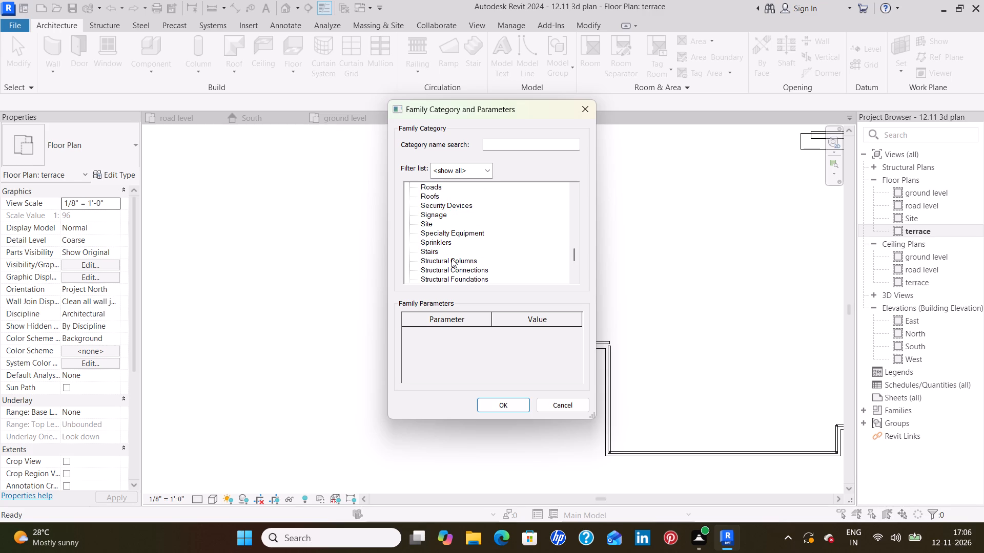
{"action": "scroll", "coordinate": [452, 258], "scroll_direction": "up", "scroll_amount": 2}
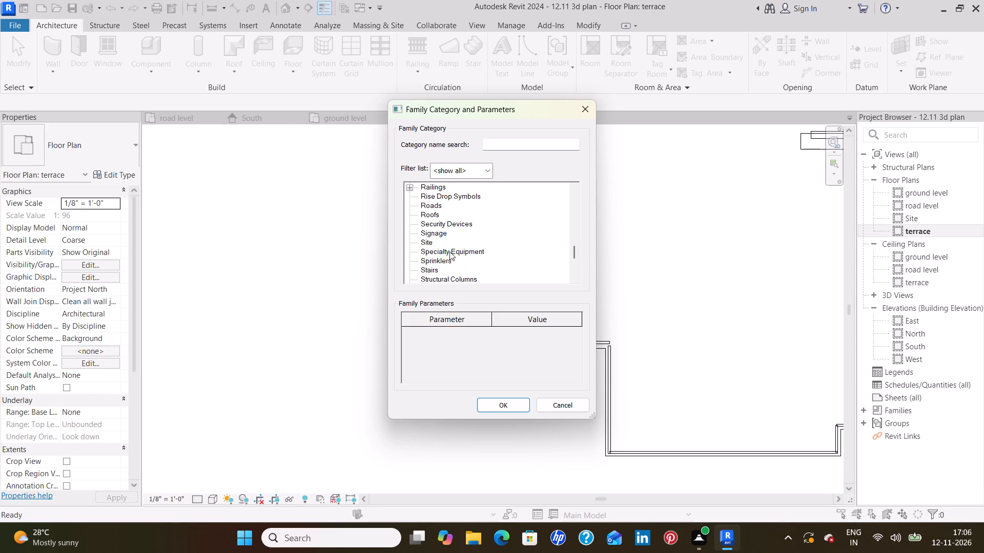
{"action": "scroll", "coordinate": [449, 250], "scroll_direction": "up", "scroll_amount": 3}
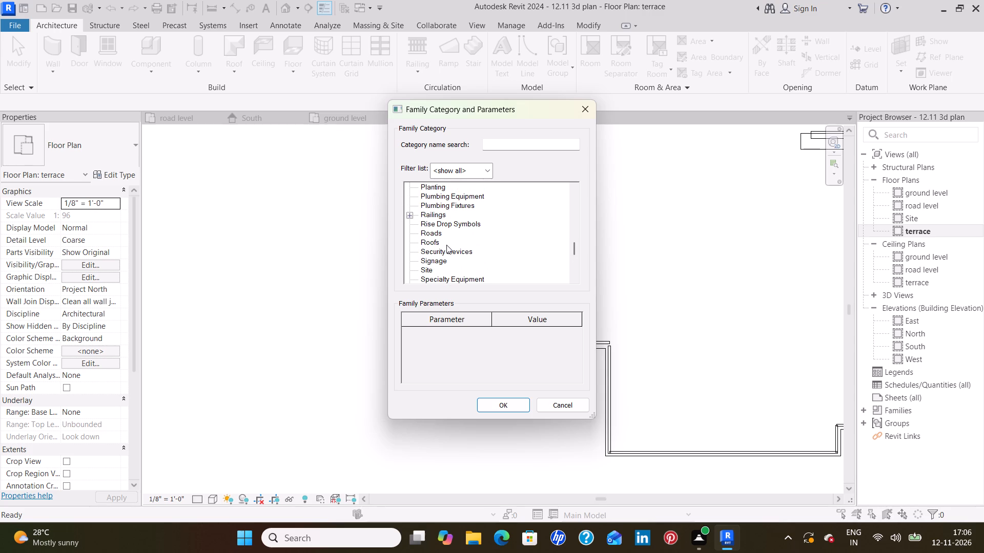
{"action": "scroll", "coordinate": [446, 245], "scroll_direction": "up", "scroll_amount": 1}
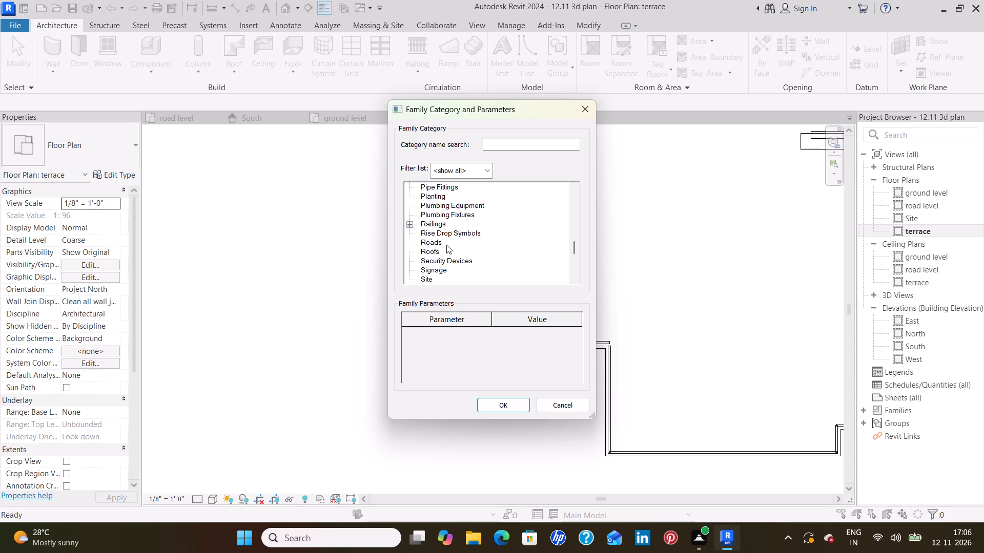
{"action": "scroll", "coordinate": [446, 245], "scroll_direction": "up", "scroll_amount": 2}
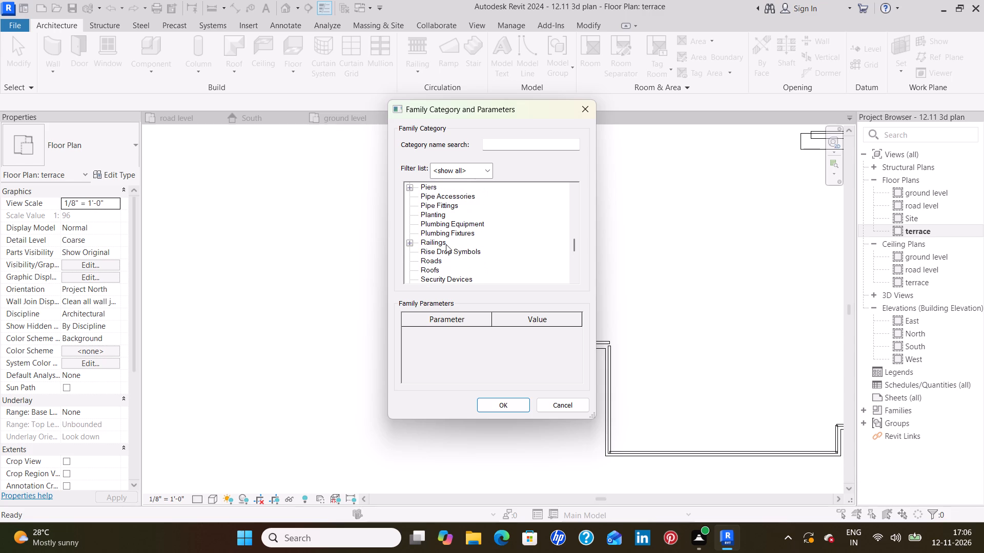
{"action": "scroll", "coordinate": [446, 244], "scroll_direction": "up", "scroll_amount": 2}
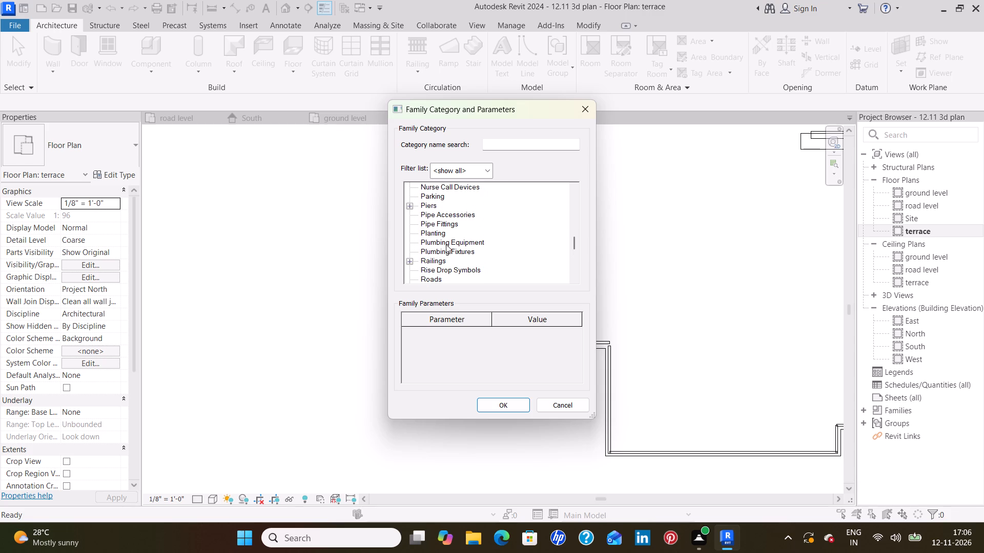
{"action": "scroll", "coordinate": [446, 244], "scroll_direction": "up", "scroll_amount": 1}
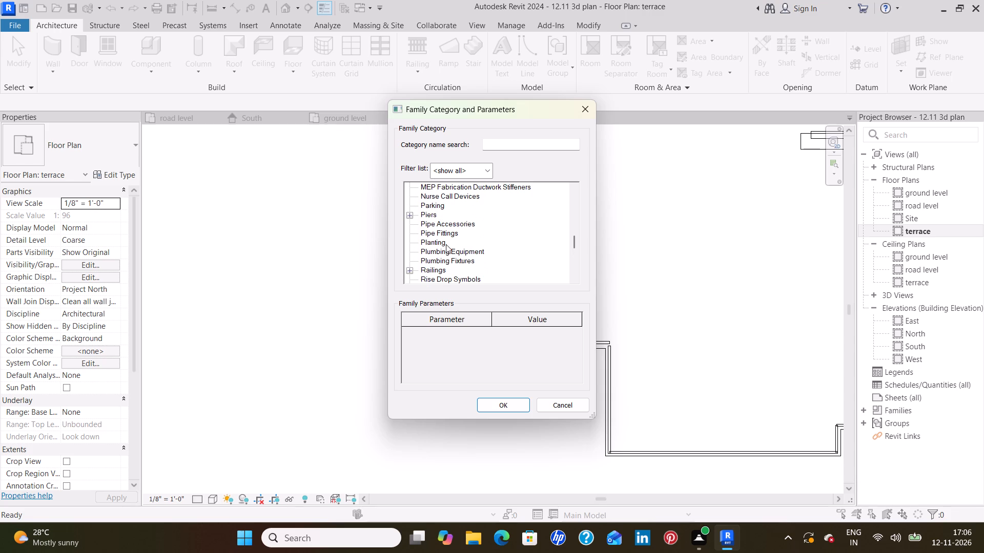
{"action": "scroll", "coordinate": [446, 244], "scroll_direction": "up", "scroll_amount": 1}
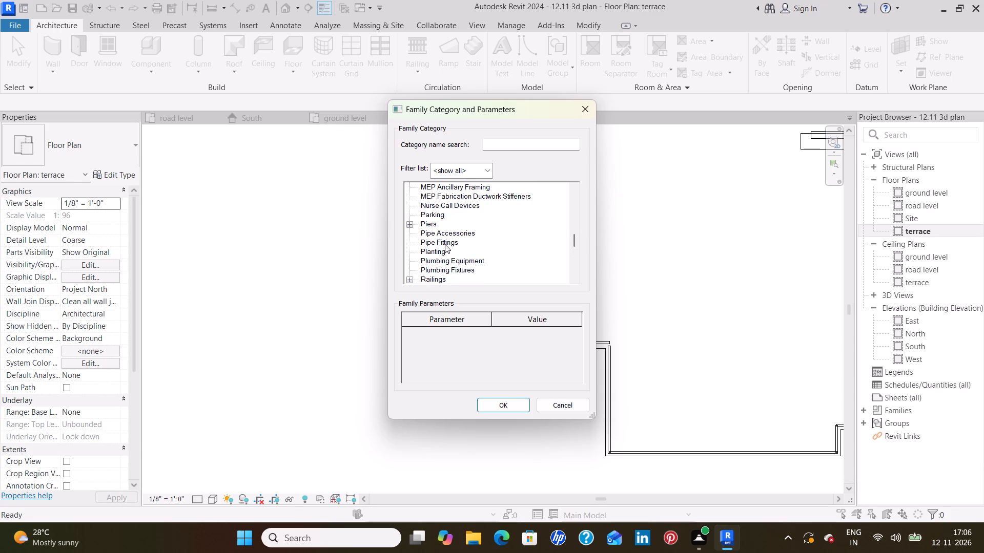
{"action": "scroll", "coordinate": [442, 245], "scroll_direction": "up", "scroll_amount": 1}
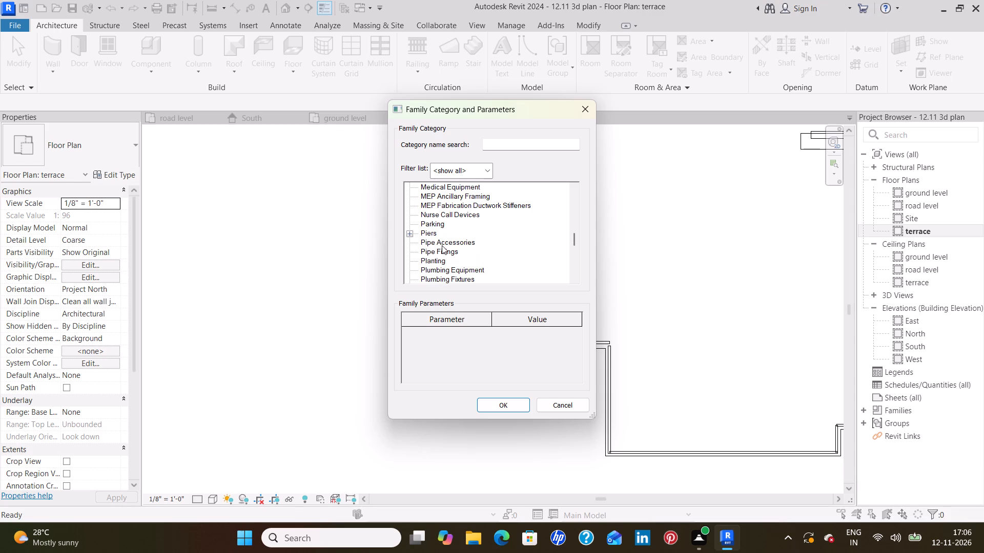
{"action": "scroll", "coordinate": [458, 247], "scroll_direction": "up", "scroll_amount": 1}
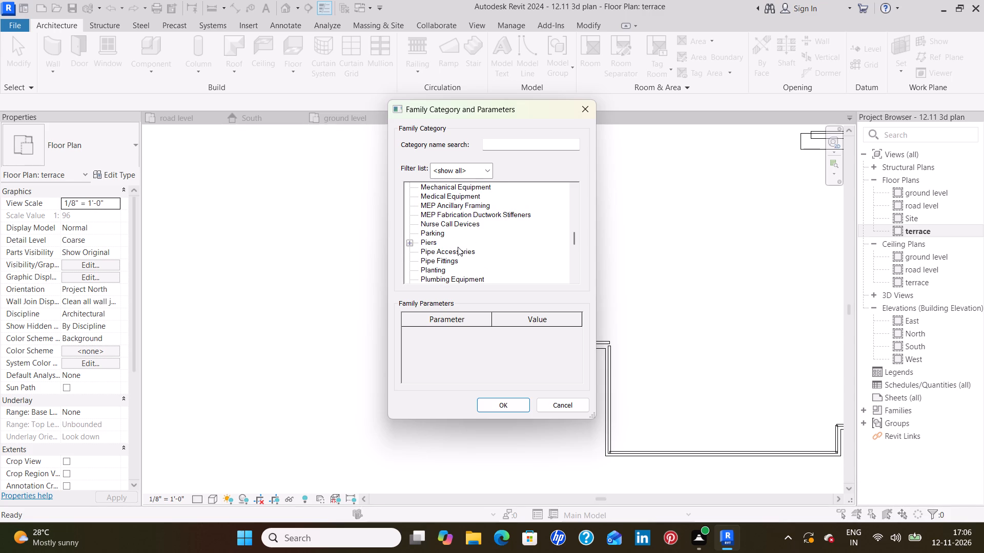
{"action": "scroll", "coordinate": [458, 247], "scroll_direction": "up", "scroll_amount": 3}
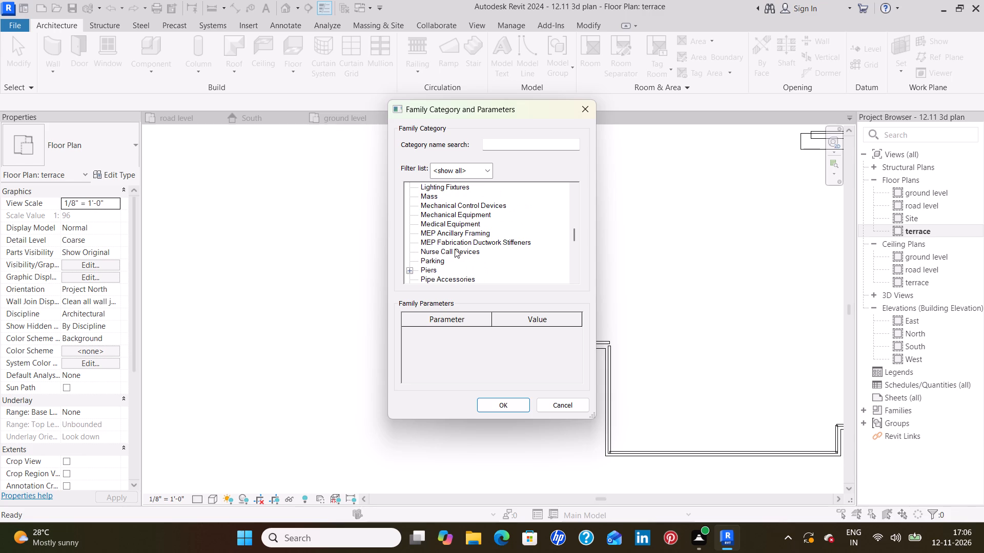
{"action": "scroll", "coordinate": [461, 236], "scroll_direction": "up", "scroll_amount": 3}
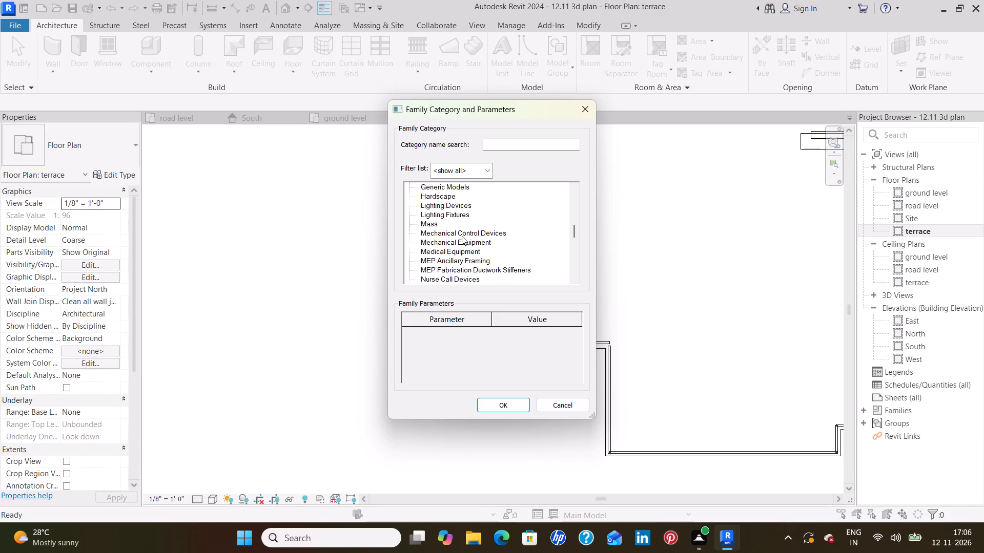
{"action": "scroll", "coordinate": [462, 236], "scroll_direction": "up", "scroll_amount": 5}
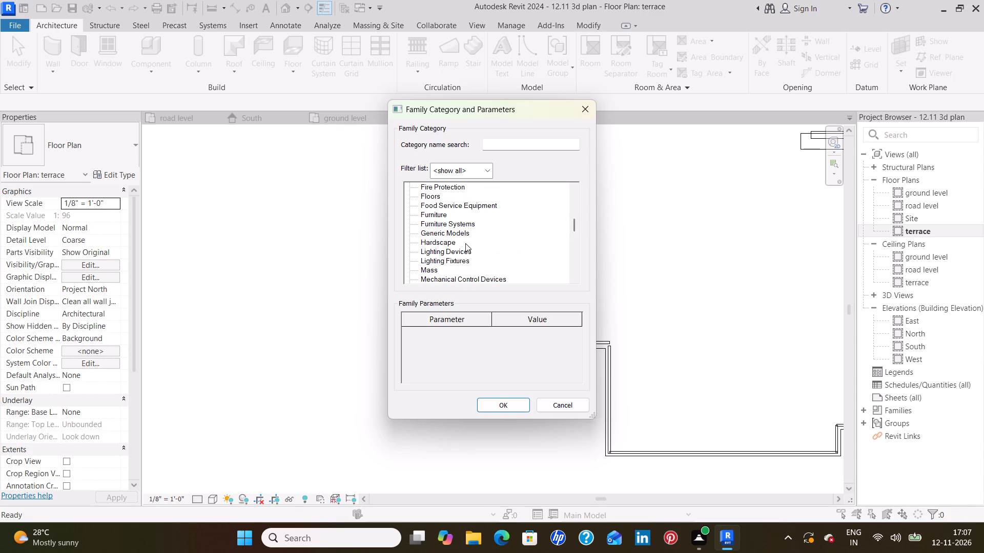
{"action": "scroll", "coordinate": [465, 243], "scroll_direction": "up", "scroll_amount": 3}
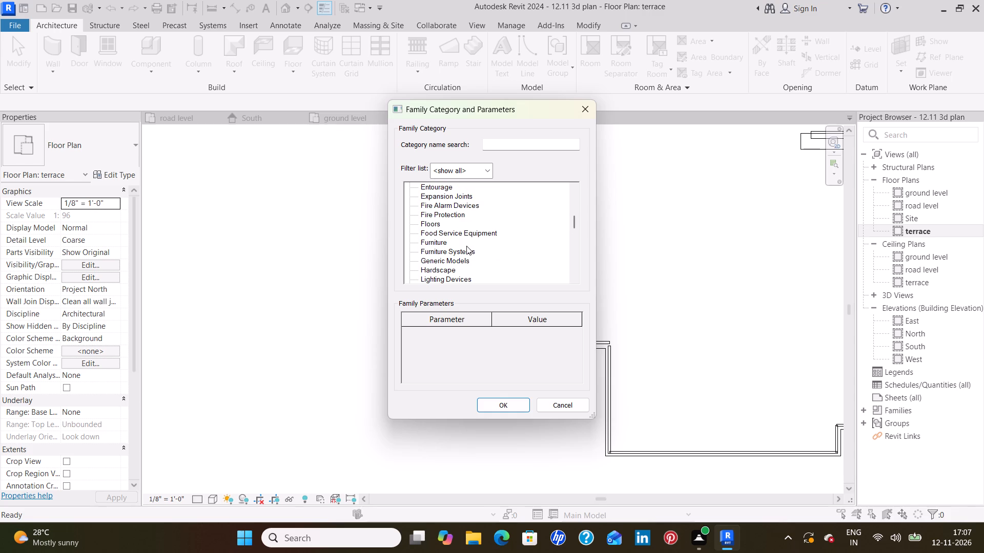
{"action": "scroll", "coordinate": [466, 246], "scroll_direction": "up", "scroll_amount": 2}
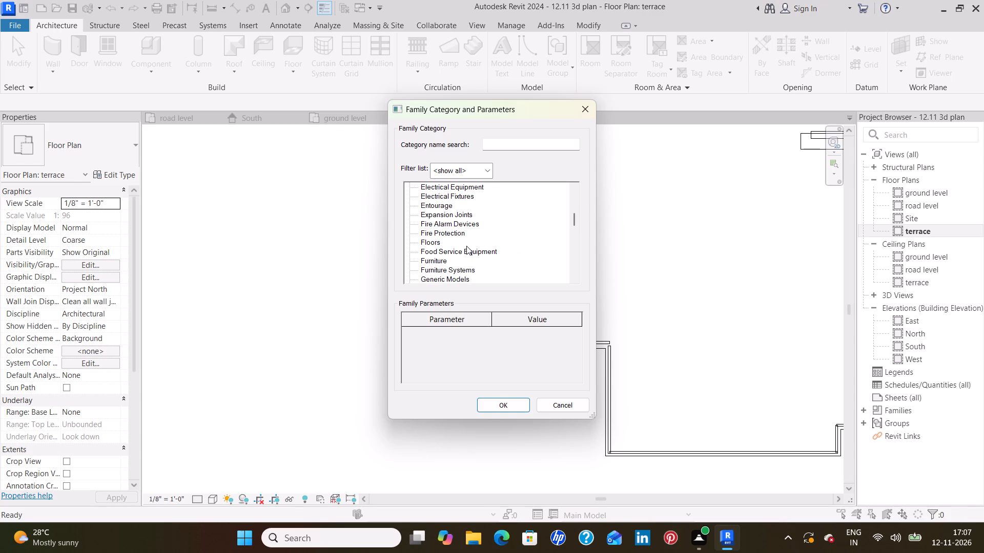
{"action": "scroll", "coordinate": [466, 246], "scroll_direction": "up", "scroll_amount": 3}
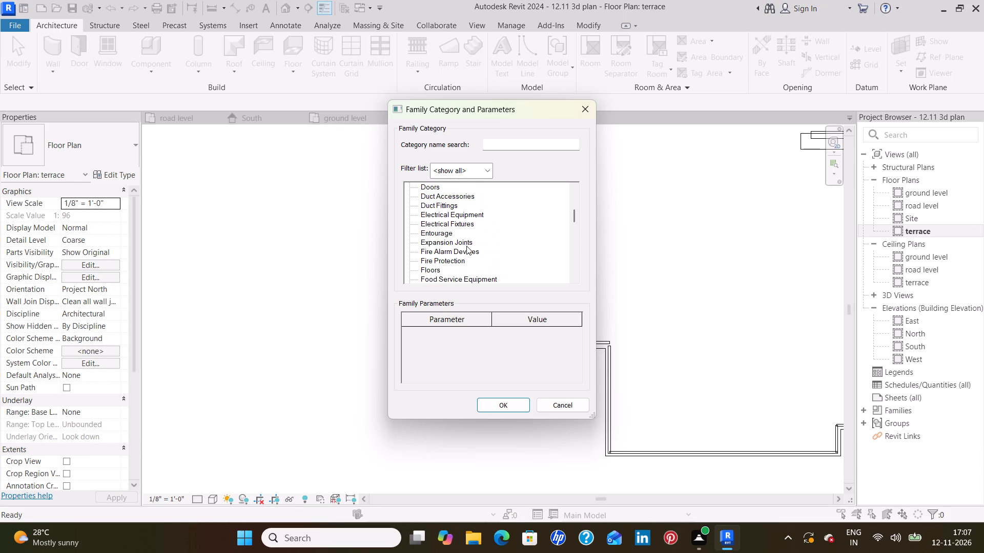
{"action": "scroll", "coordinate": [466, 246], "scroll_direction": "up", "scroll_amount": 3}
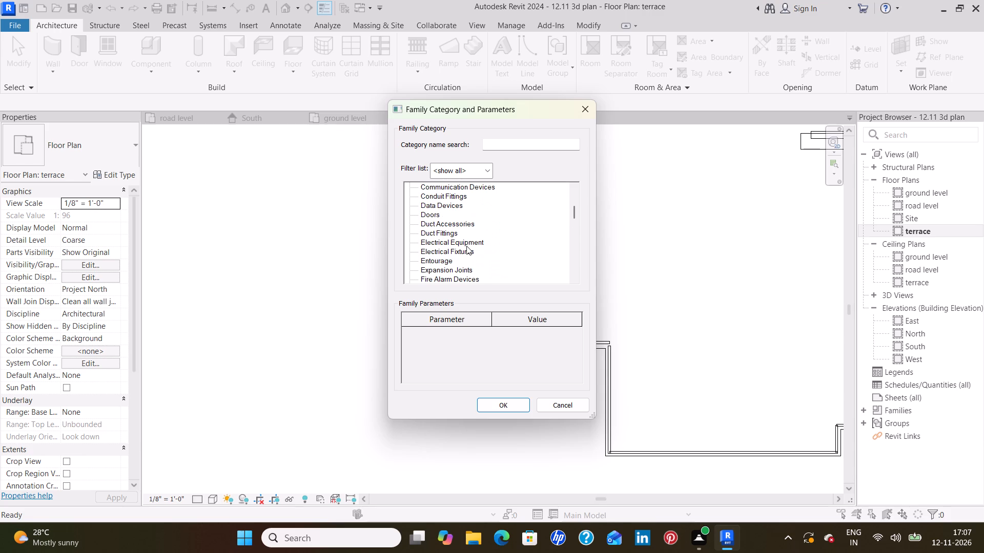
{"action": "scroll", "coordinate": [466, 246], "scroll_direction": "up", "scroll_amount": 4}
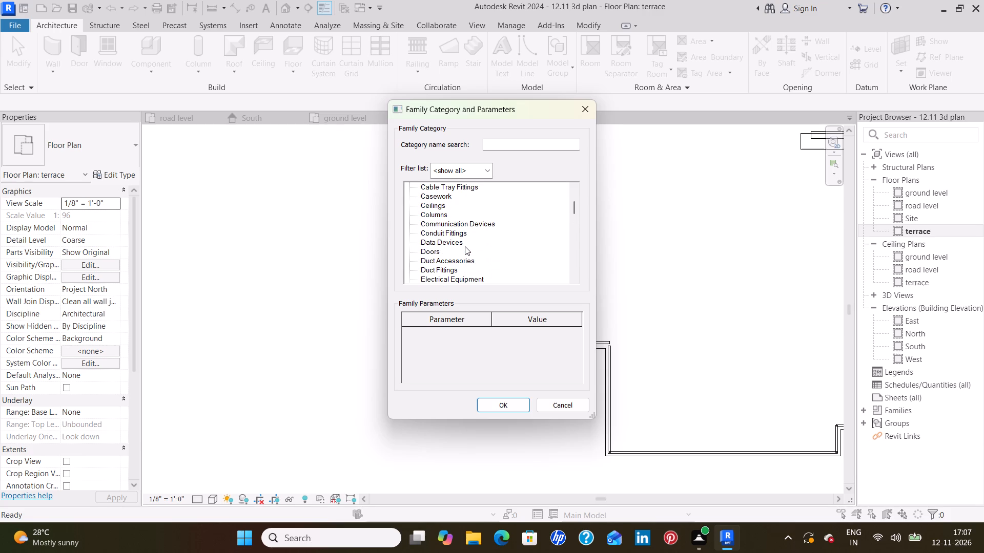
{"action": "scroll", "coordinate": [465, 246], "scroll_direction": "up", "scroll_amount": 4}
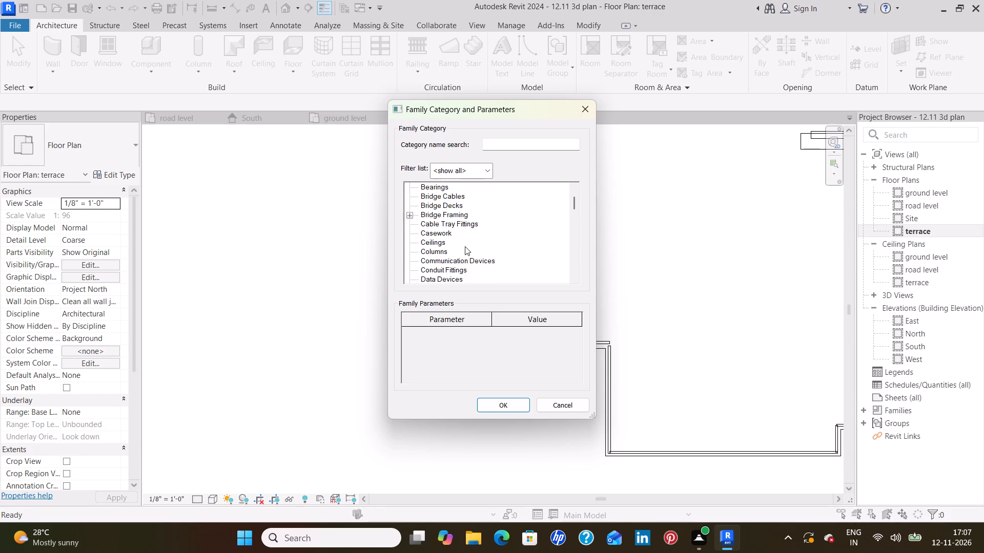
{"action": "scroll", "coordinate": [465, 246], "scroll_direction": "up", "scroll_amount": 5}
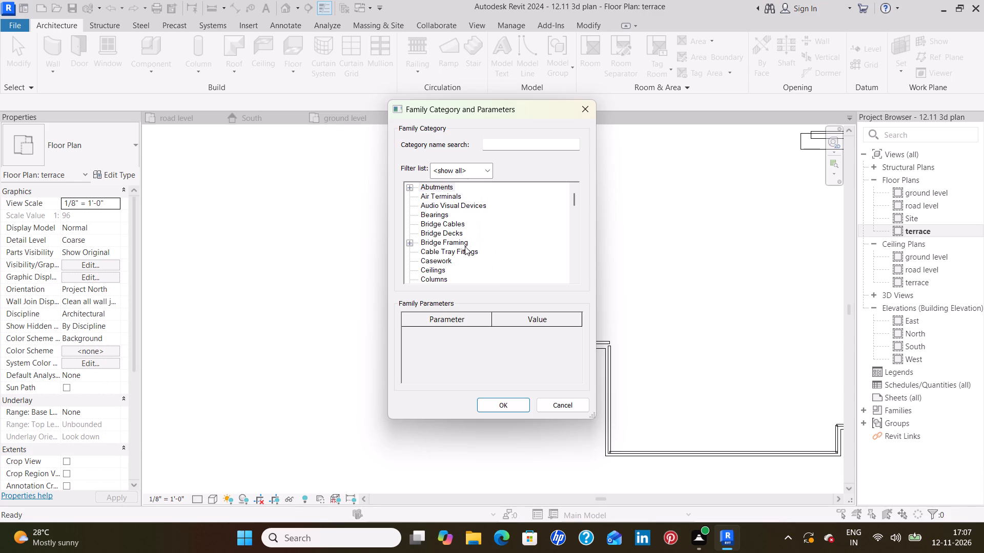
{"action": "scroll", "coordinate": [465, 246], "scroll_direction": "up", "scroll_amount": 2}
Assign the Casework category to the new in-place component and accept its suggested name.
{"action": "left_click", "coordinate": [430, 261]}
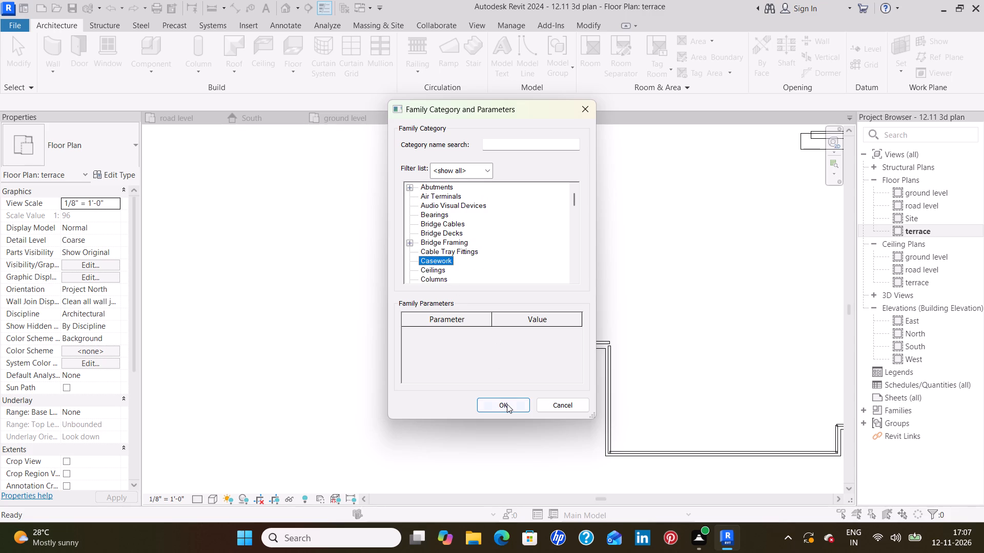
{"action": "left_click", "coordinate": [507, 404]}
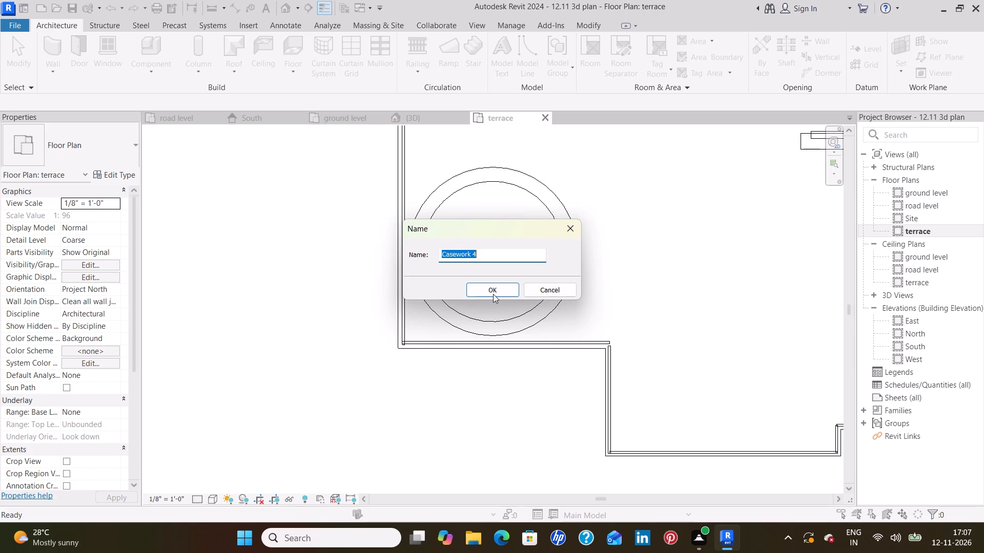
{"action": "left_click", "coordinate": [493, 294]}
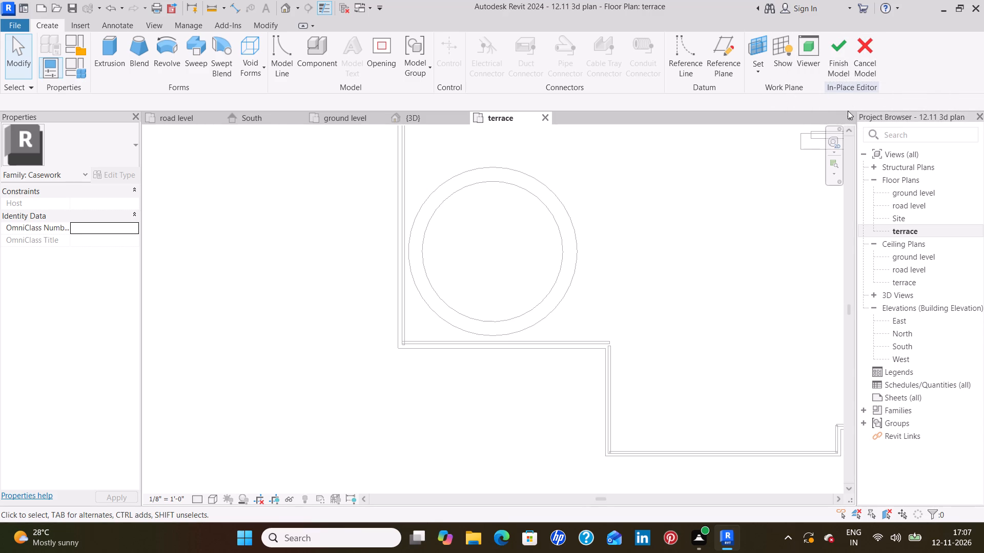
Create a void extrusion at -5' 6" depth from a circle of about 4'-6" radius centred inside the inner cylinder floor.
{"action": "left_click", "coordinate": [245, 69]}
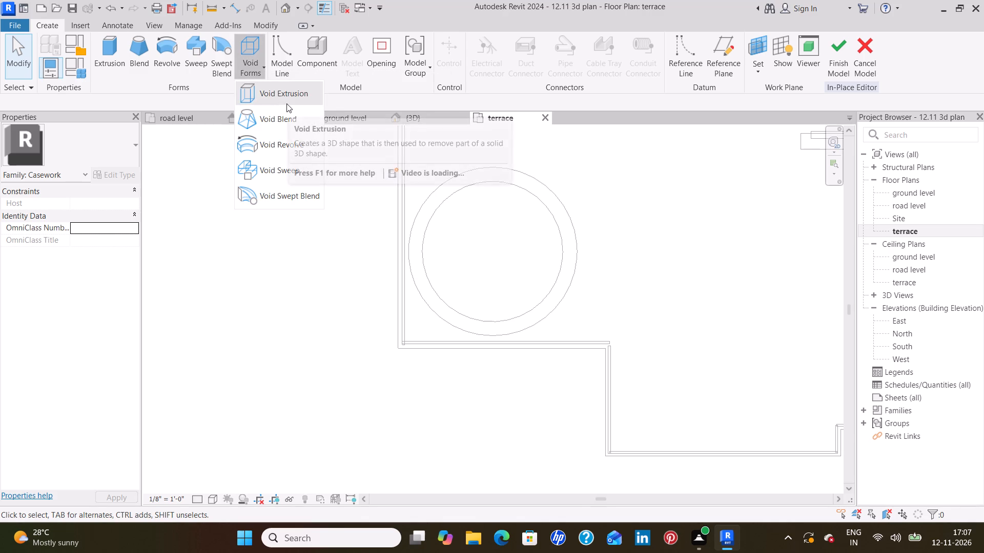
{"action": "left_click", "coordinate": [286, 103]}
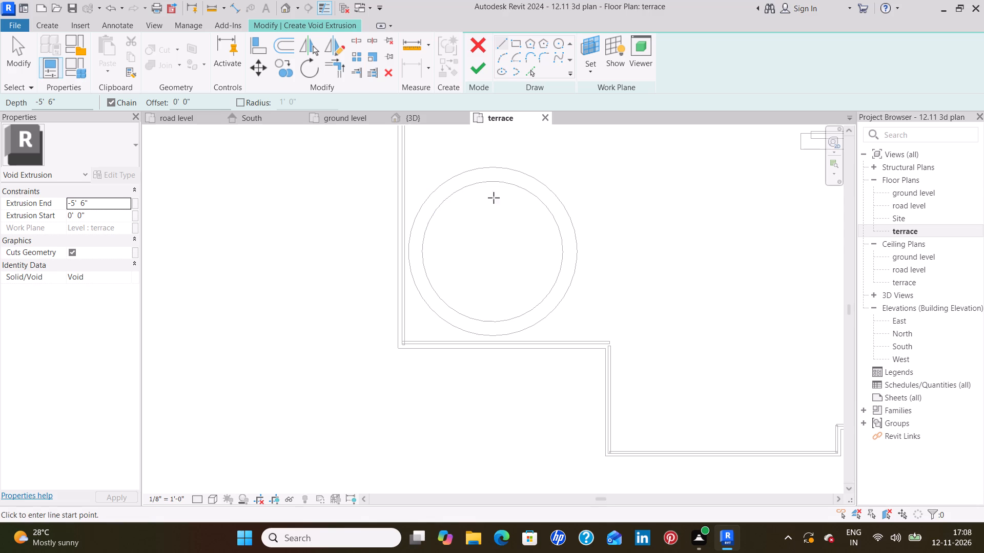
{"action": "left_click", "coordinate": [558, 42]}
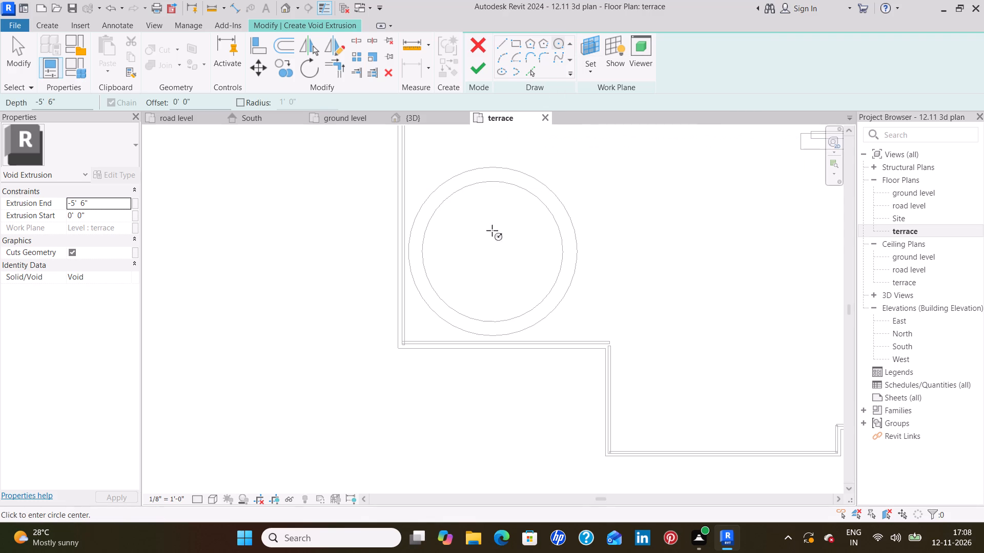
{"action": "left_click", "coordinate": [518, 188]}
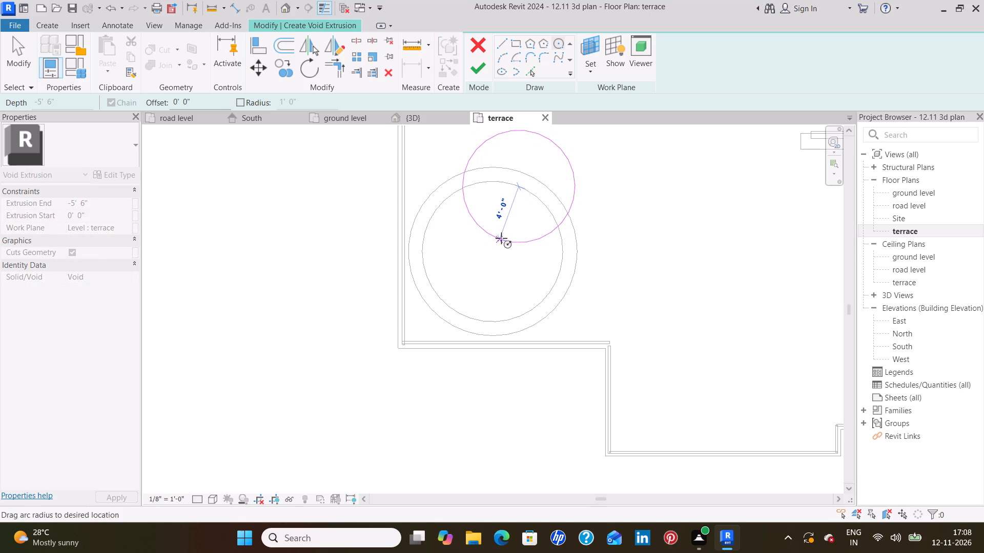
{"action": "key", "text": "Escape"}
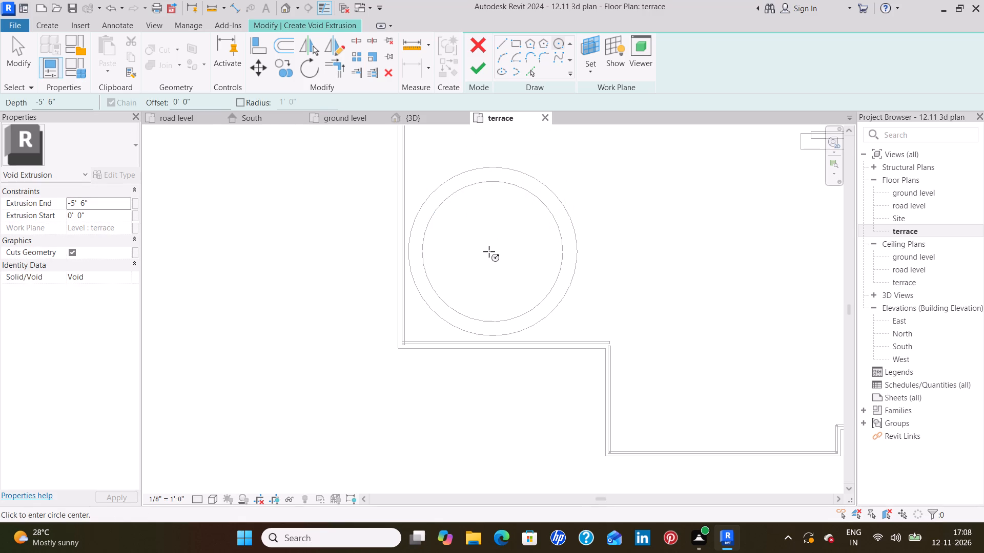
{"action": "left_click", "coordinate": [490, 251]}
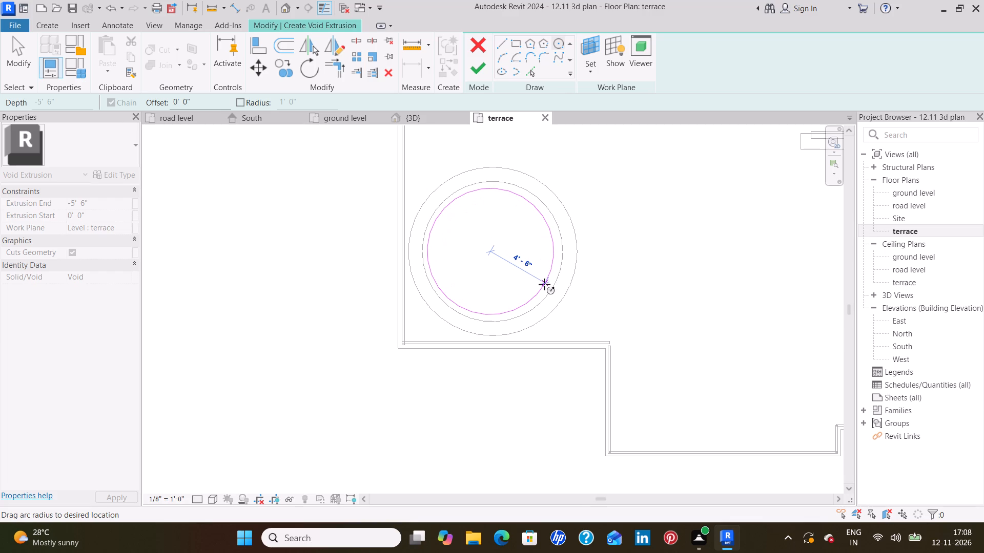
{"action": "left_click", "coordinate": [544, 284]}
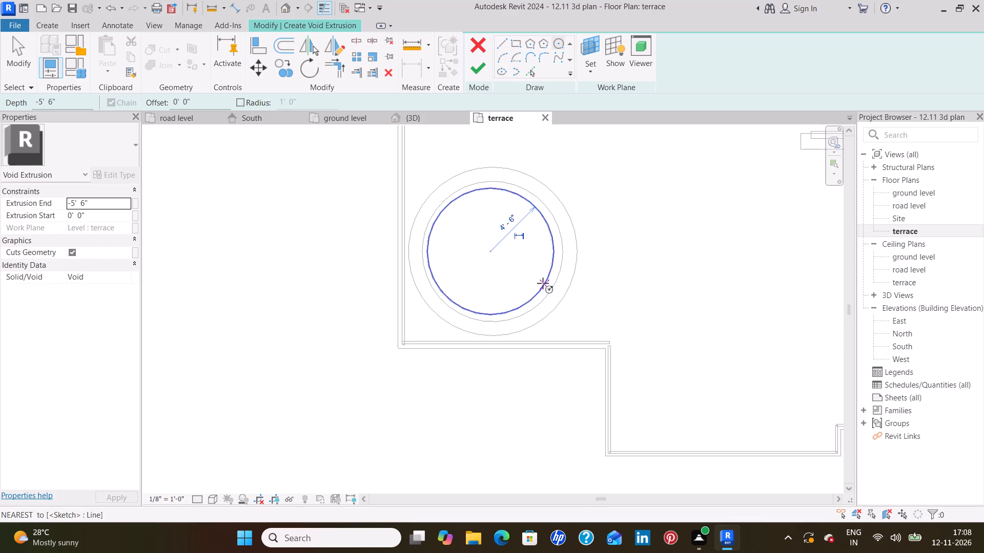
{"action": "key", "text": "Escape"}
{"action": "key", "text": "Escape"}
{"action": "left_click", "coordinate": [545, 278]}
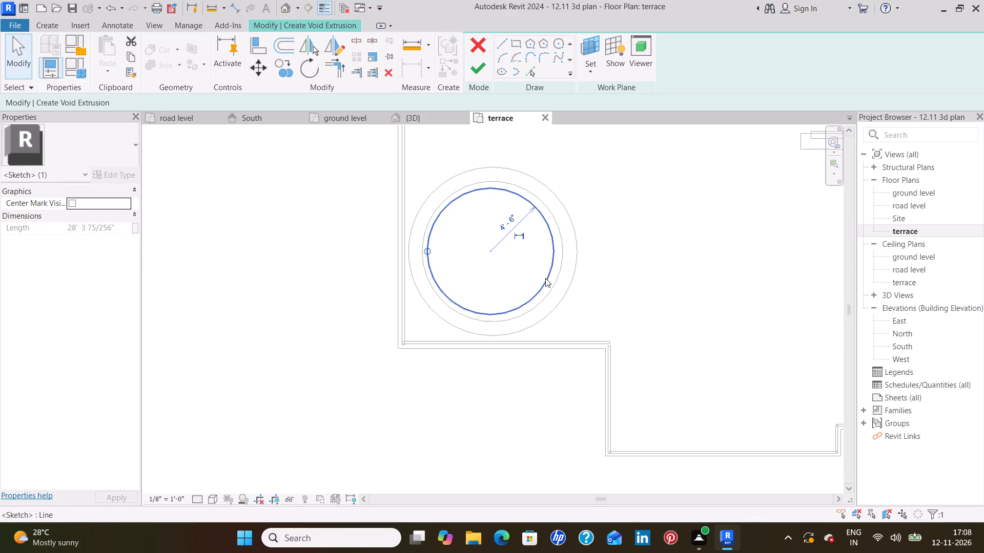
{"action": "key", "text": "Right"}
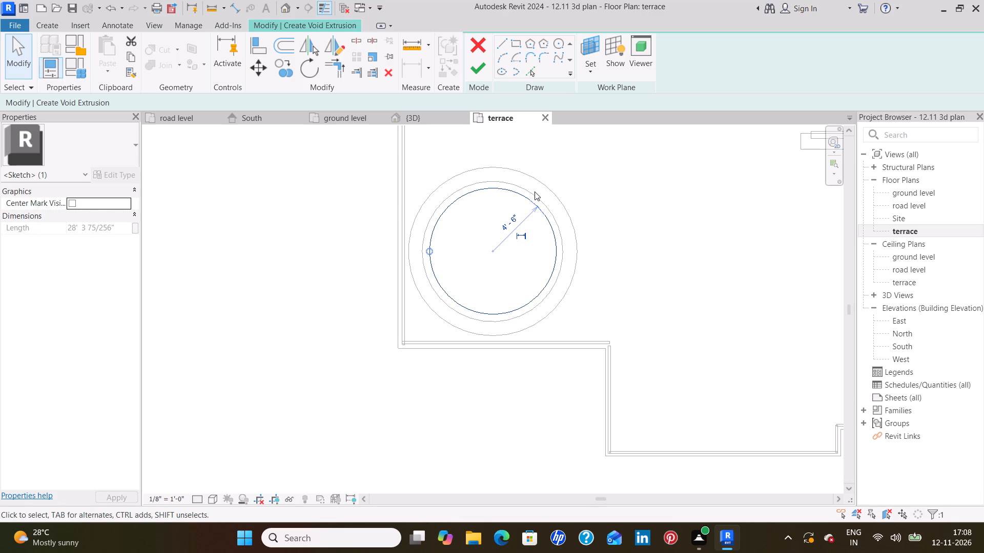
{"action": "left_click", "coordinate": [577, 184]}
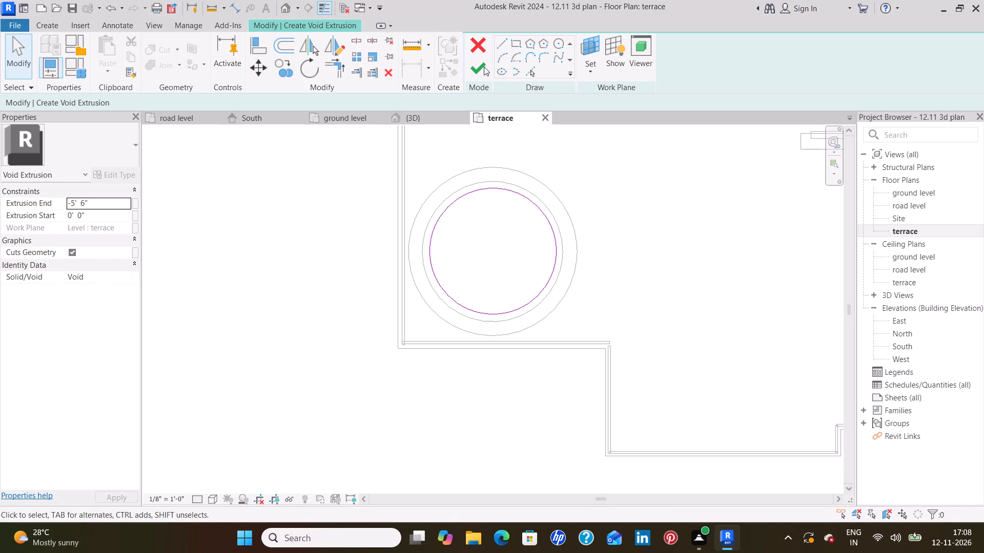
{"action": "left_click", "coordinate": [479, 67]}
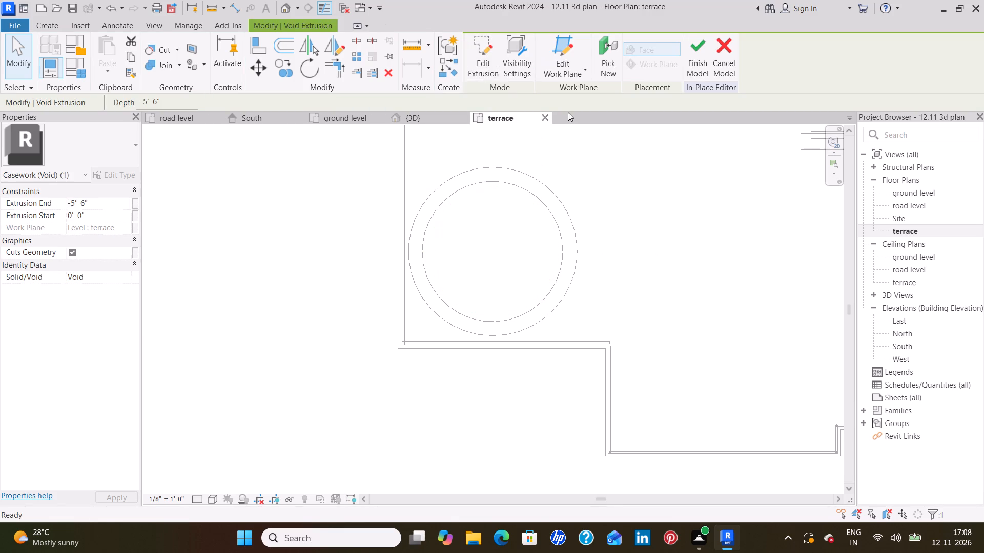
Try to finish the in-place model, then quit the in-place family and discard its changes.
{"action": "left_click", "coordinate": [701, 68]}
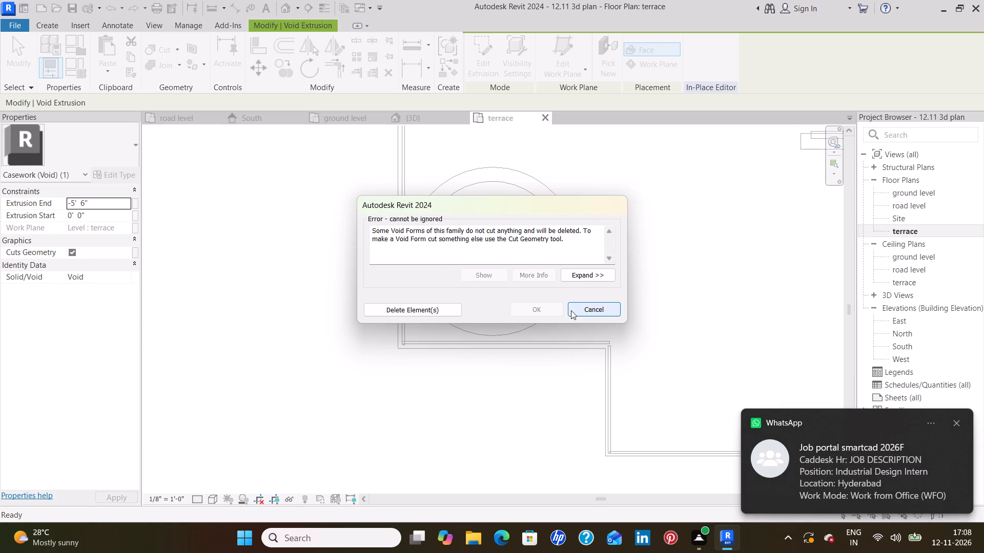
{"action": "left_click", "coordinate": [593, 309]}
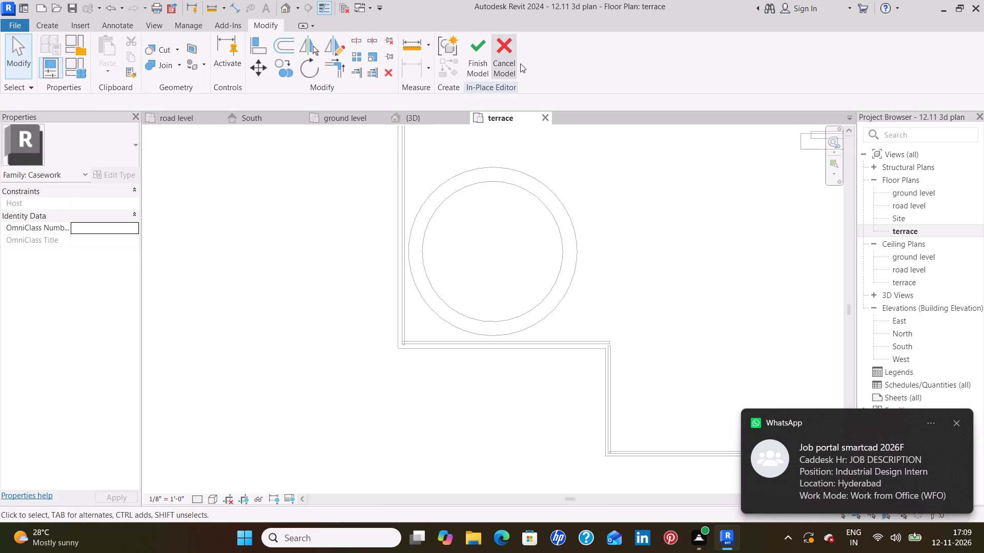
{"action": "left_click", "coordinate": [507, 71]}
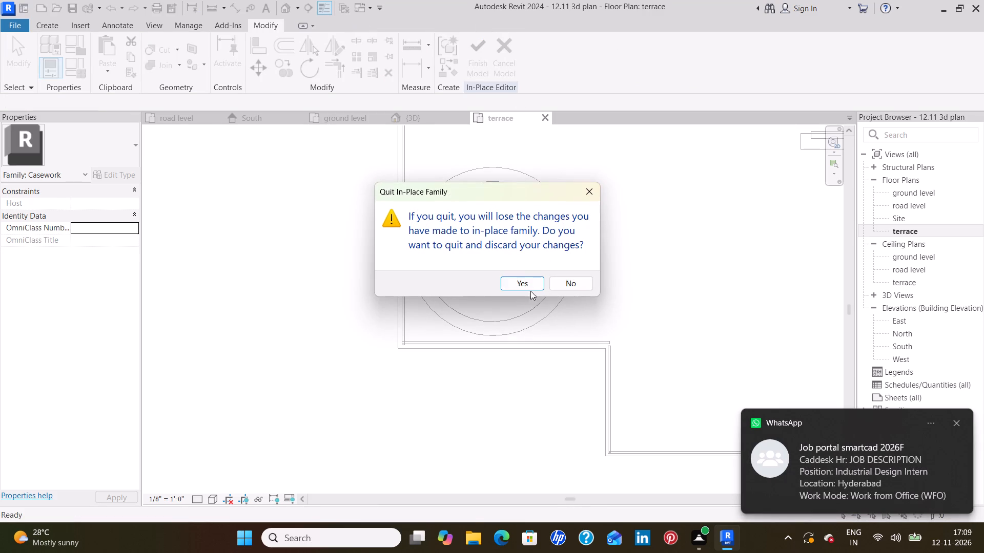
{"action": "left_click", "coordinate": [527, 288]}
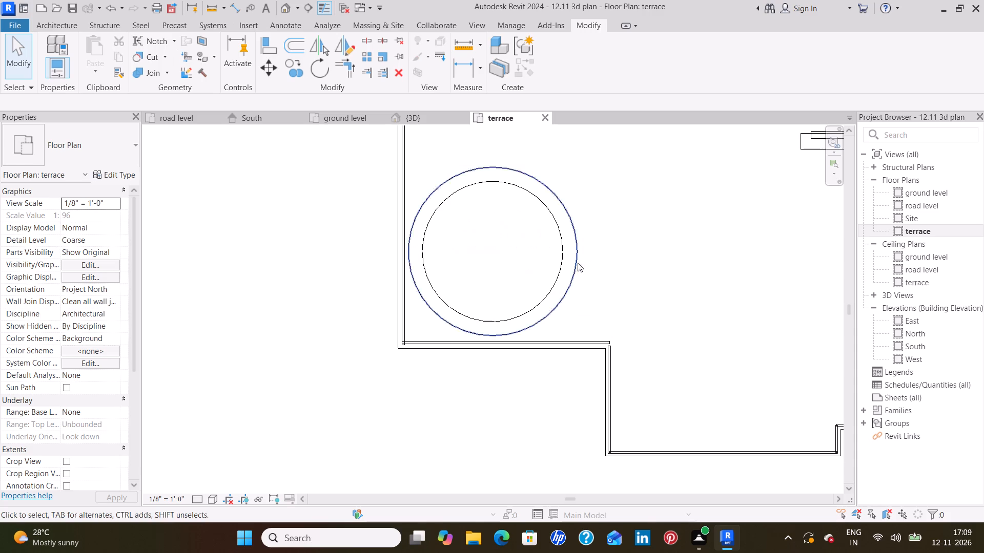
Delete the inner cylinder floor and the larger round platform floor from the terrace.
{"action": "left_click", "coordinate": [564, 262]}
{"action": "key", "text": "Delete"}
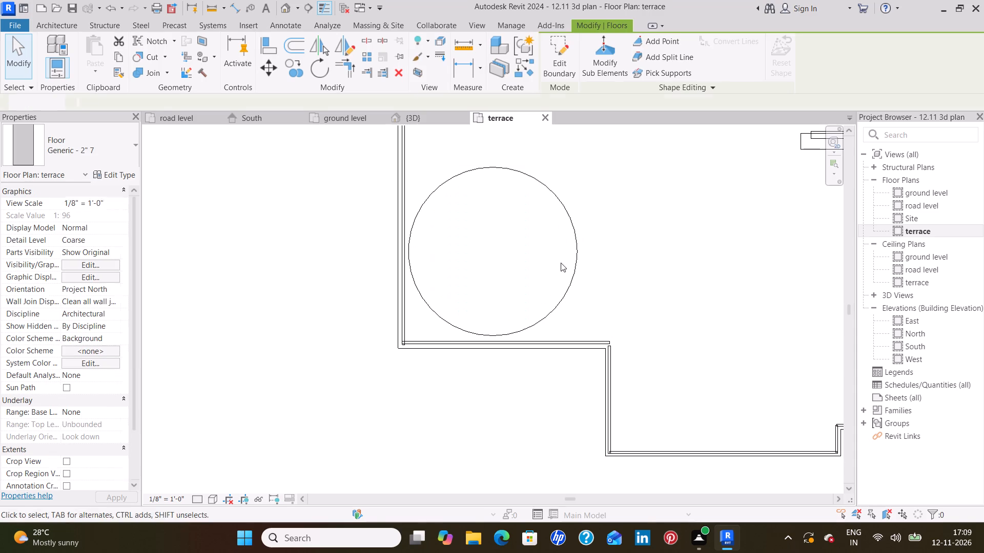
{"action": "left_click", "coordinate": [576, 257]}
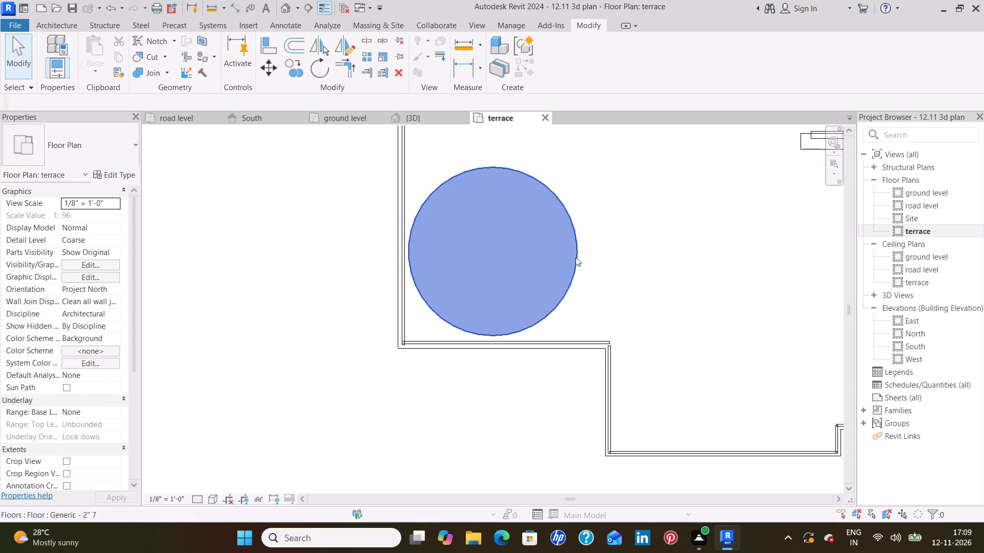
{"action": "key", "text": "Delete"}
{"action": "scroll", "coordinate": [575, 254], "scroll_direction": "down", "scroll_amount": 1}
{"action": "key", "text": "Escape"}
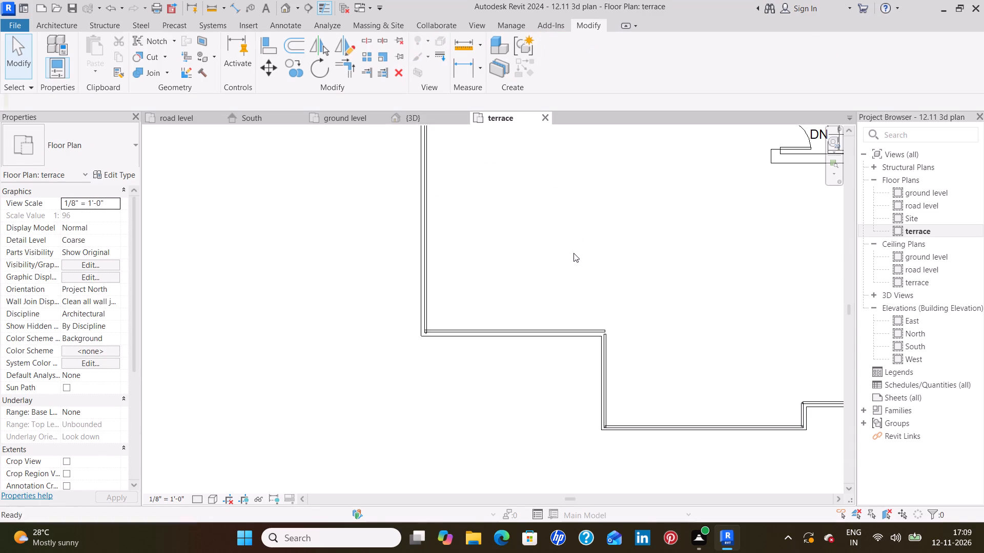
Start placing a component and open the inner SHUBHAM CITY library folder for loading a family.
{"action": "left_click", "coordinate": [59, 20]}
{"action": "left_click", "coordinate": [142, 53]}
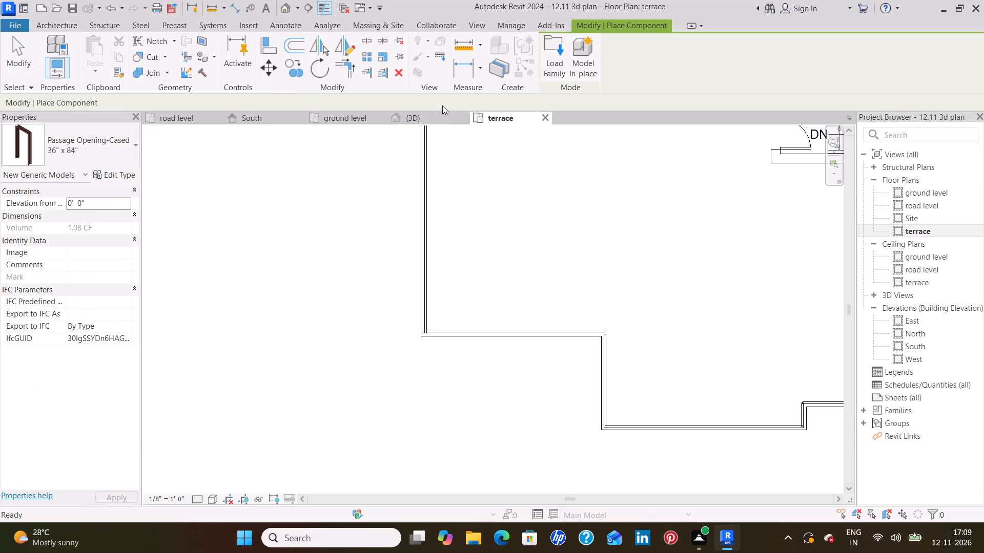
{"action": "left_click", "coordinate": [548, 70]}
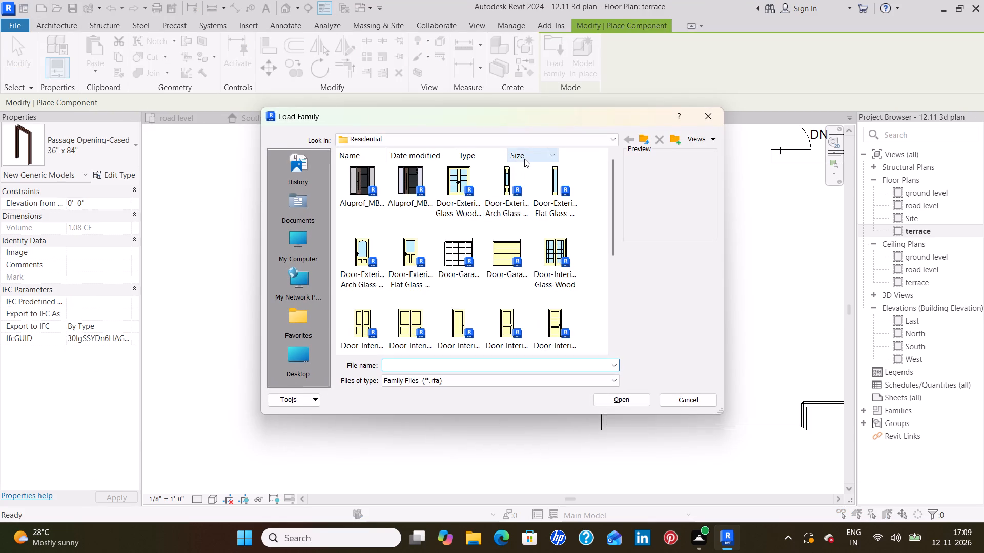
{"action": "left_click", "coordinate": [530, 140]}
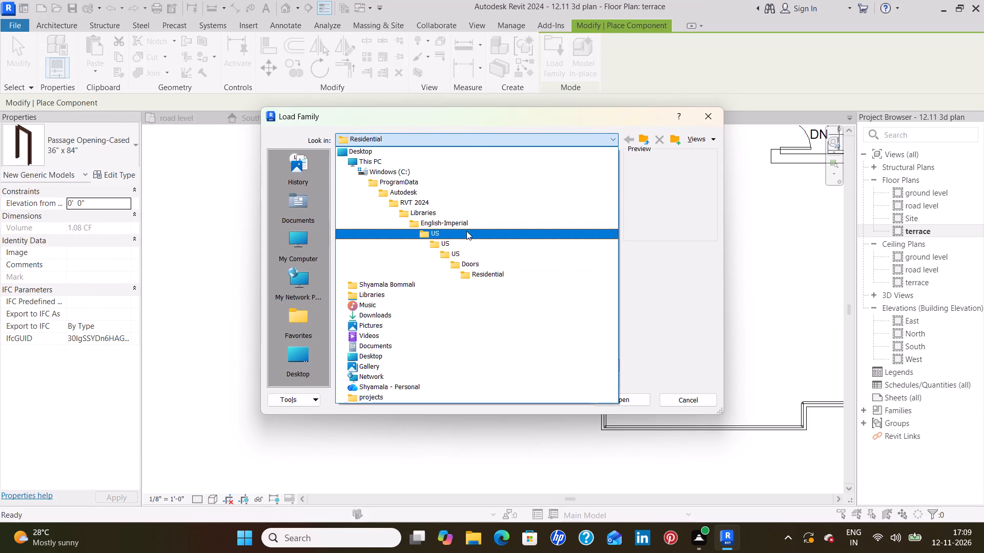
{"action": "double_click", "coordinate": [466, 229]}
{"action": "double_click", "coordinate": [421, 201]}
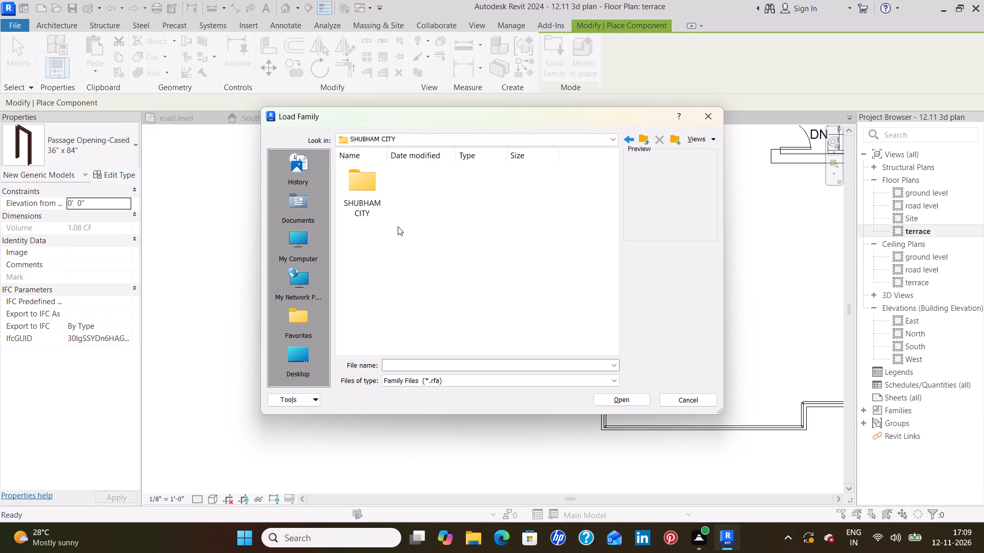
{"action": "double_click", "coordinate": [348, 190]}
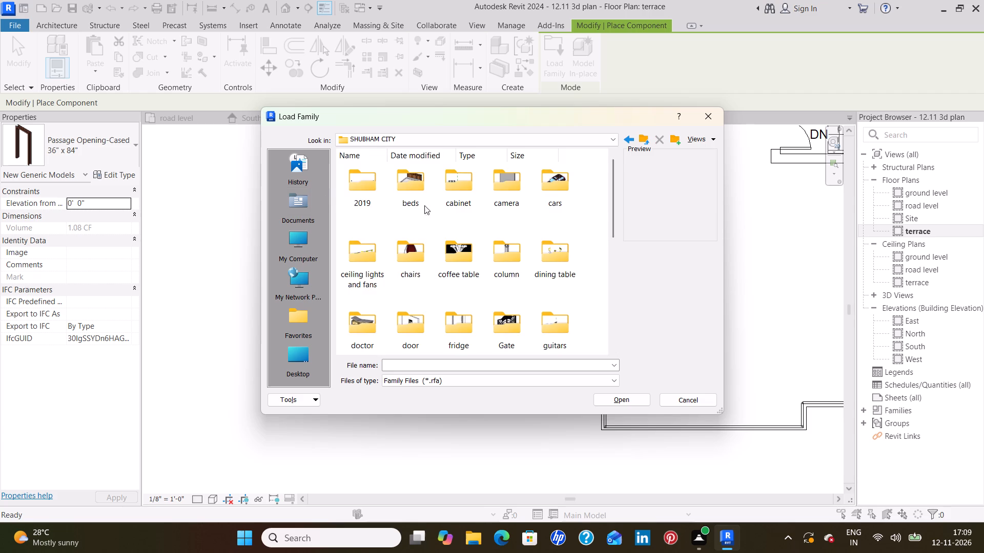
Browse the wash basin family folder for a suitable component and return to the SHUBHAM CITY folder.
{"action": "scroll", "coordinate": [432, 197], "scroll_direction": "down", "scroll_amount": 8}
{"action": "left_click", "coordinate": [356, 336]}
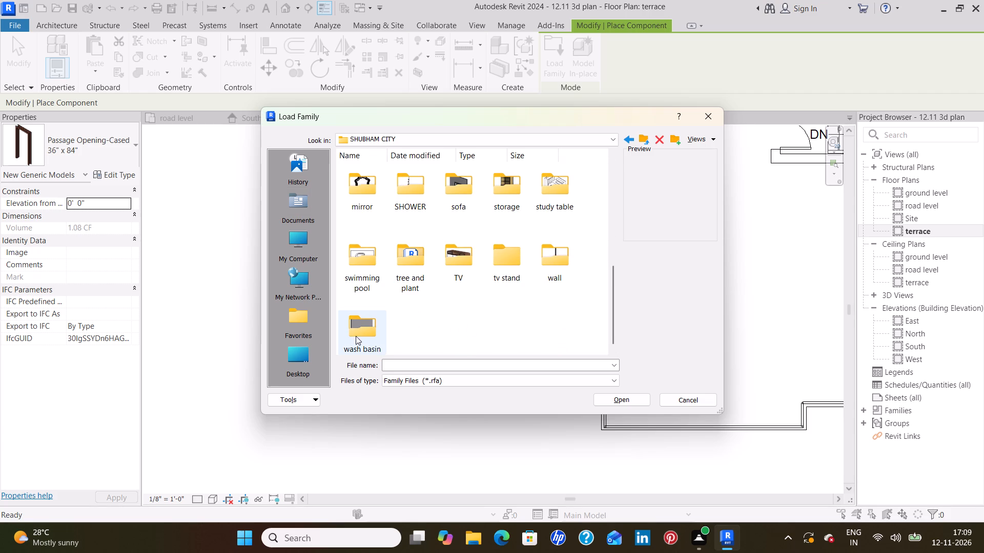
{"action": "left_click", "coordinate": [360, 334]}
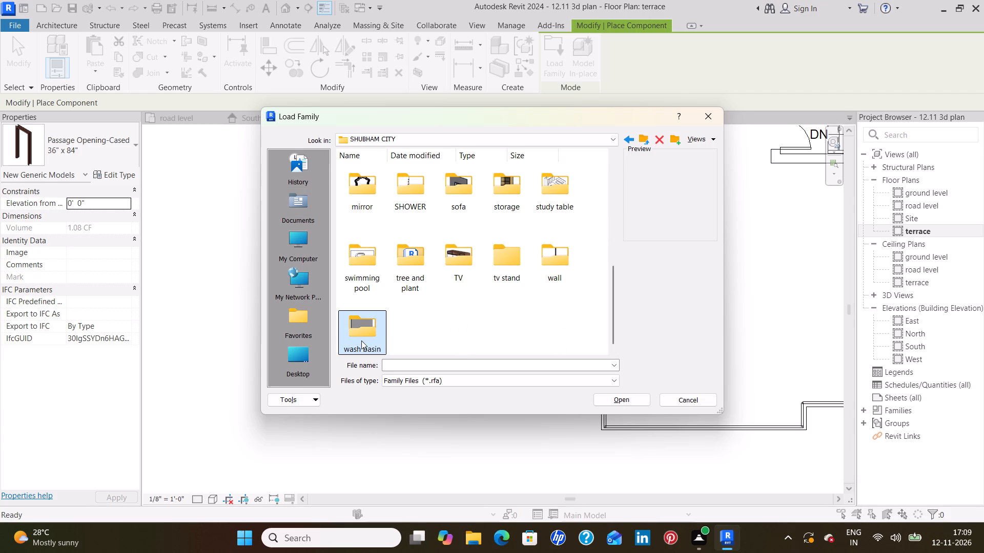
{"action": "double_click", "coordinate": [361, 332]}
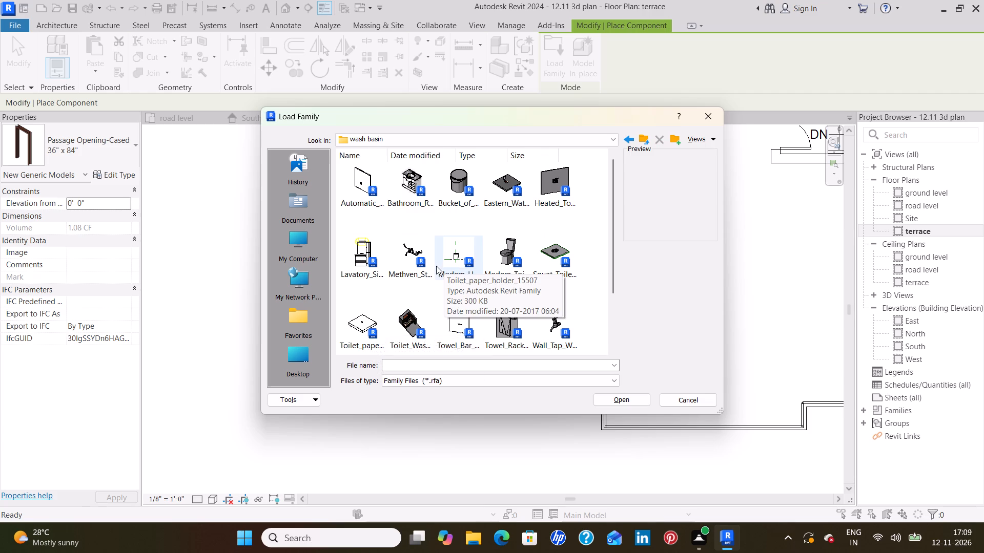
{"action": "scroll", "coordinate": [436, 266], "scroll_direction": "down", "scroll_amount": 1}
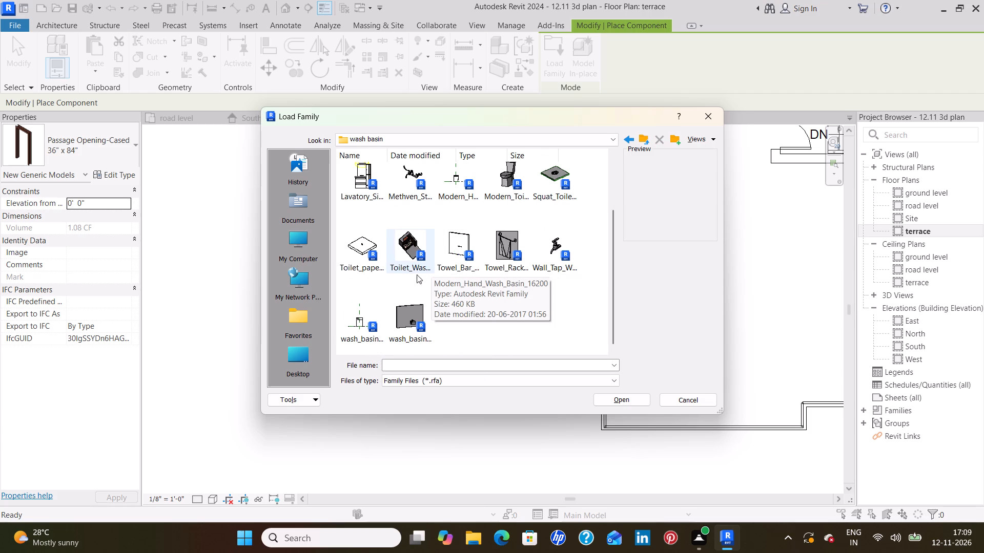
{"action": "scroll", "coordinate": [354, 293], "scroll_direction": "up", "scroll_amount": 2}
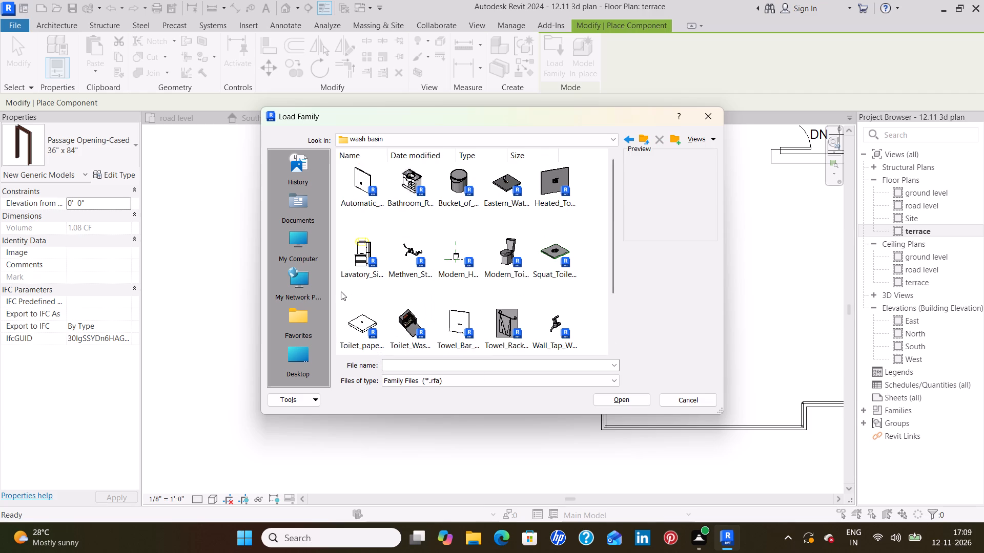
{"action": "scroll", "coordinate": [494, 255], "scroll_direction": "up", "scroll_amount": 1}
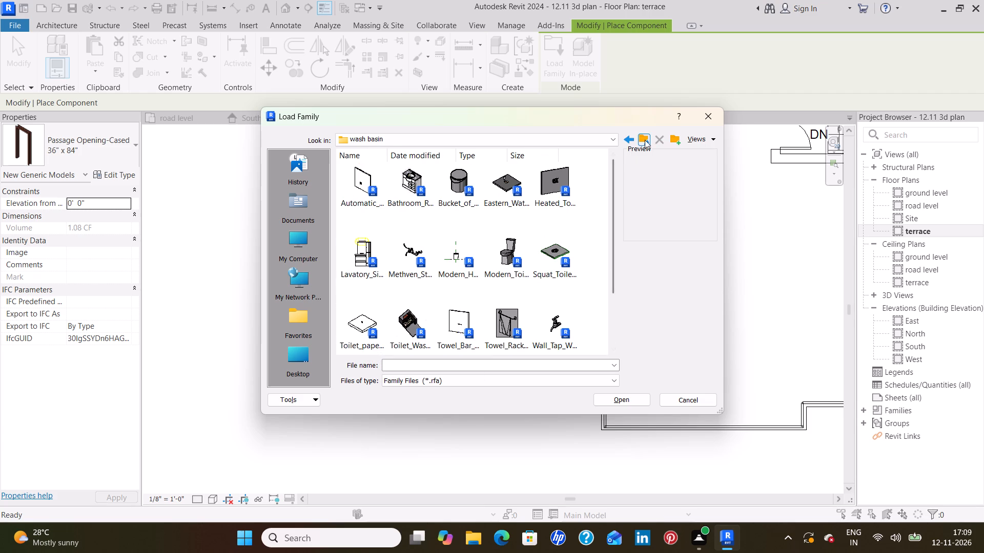
{"action": "left_click", "coordinate": [645, 140]}
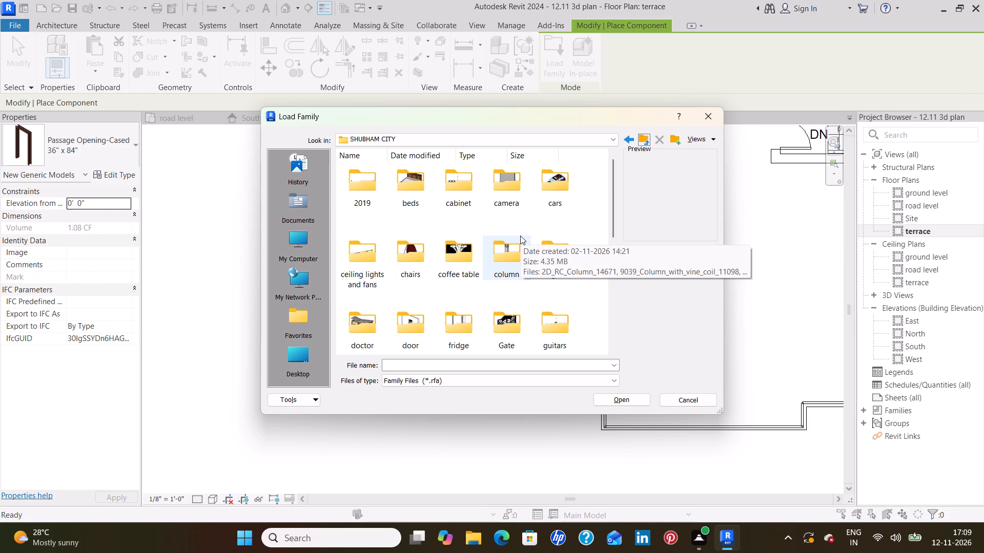
Load the water_tank_12189 family from the 2019 folder of the SHUBHAM CITY library.
{"action": "scroll", "coordinate": [518, 237], "scroll_direction": "down", "scroll_amount": 5}
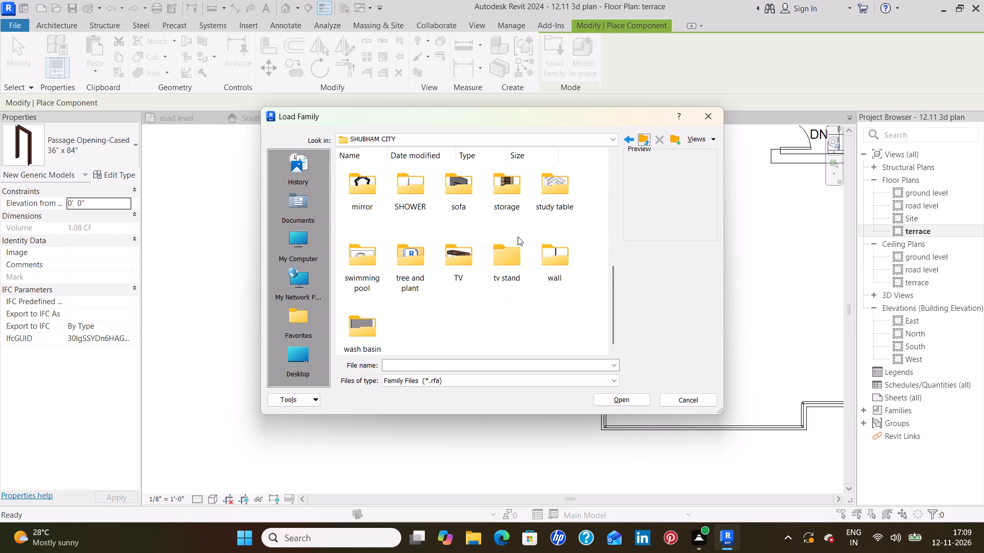
{"action": "scroll", "coordinate": [518, 237], "scroll_direction": "up", "scroll_amount": 4}
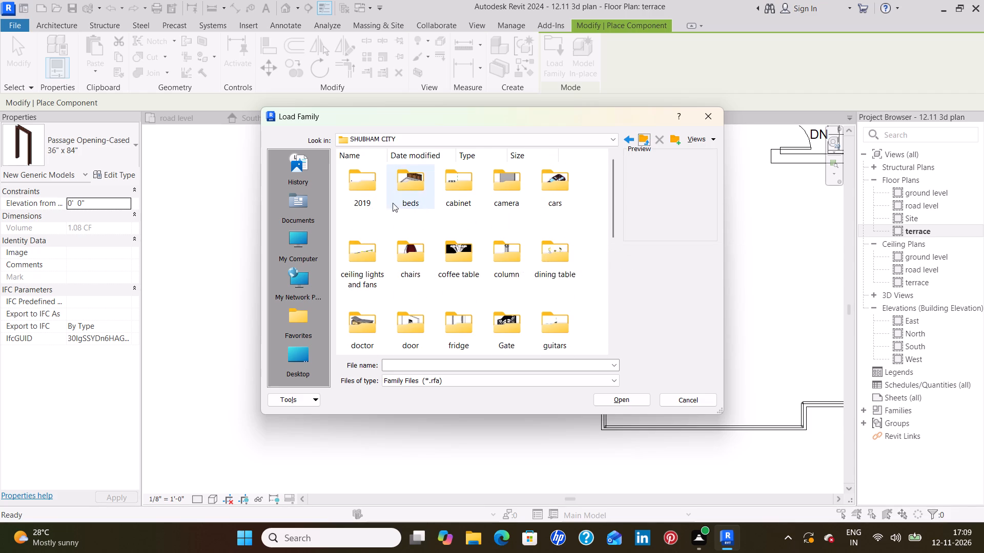
{"action": "double_click", "coordinate": [353, 191]}
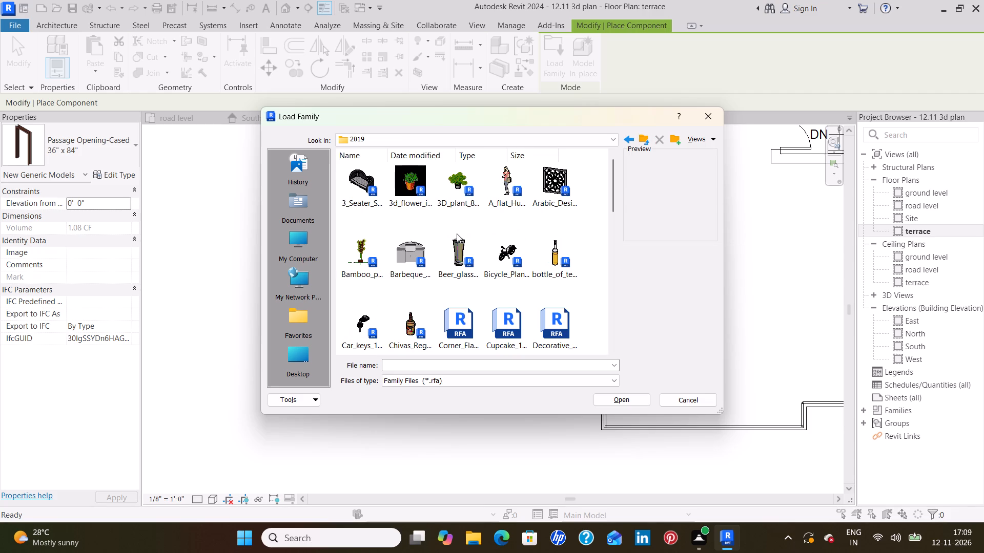
{"action": "scroll", "coordinate": [458, 233], "scroll_direction": "down", "scroll_amount": 1}
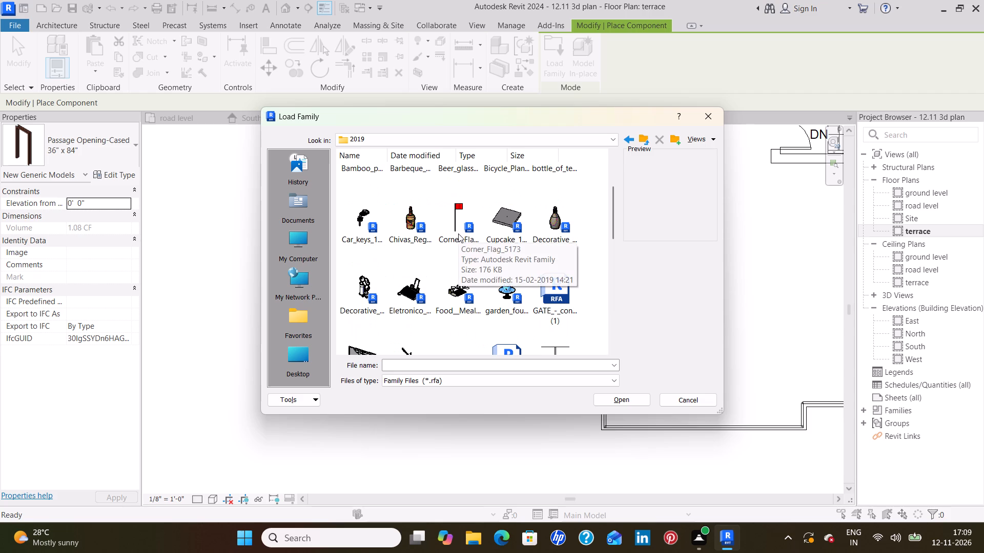
{"action": "scroll", "coordinate": [458, 237], "scroll_direction": "down", "scroll_amount": 1}
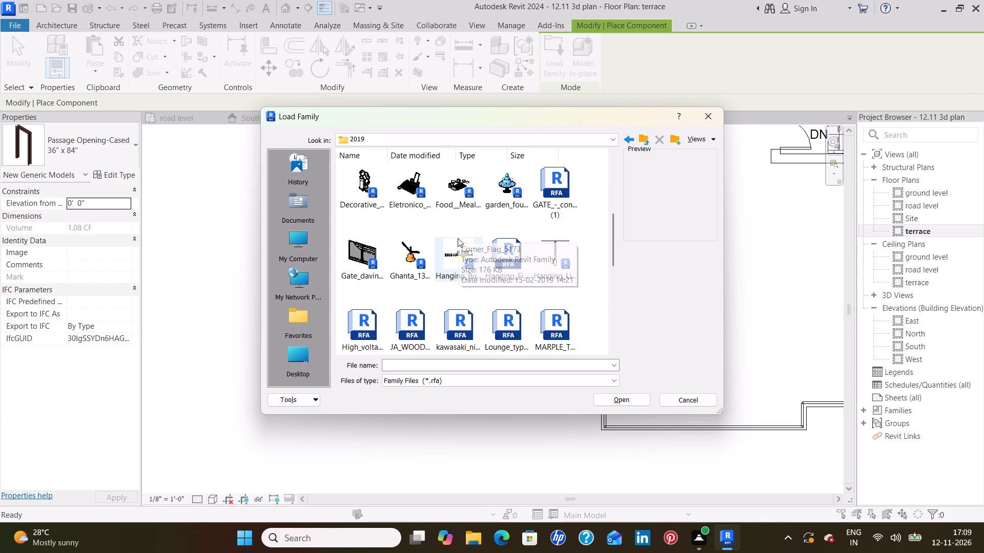
{"action": "scroll", "coordinate": [458, 238], "scroll_direction": "down", "scroll_amount": 1}
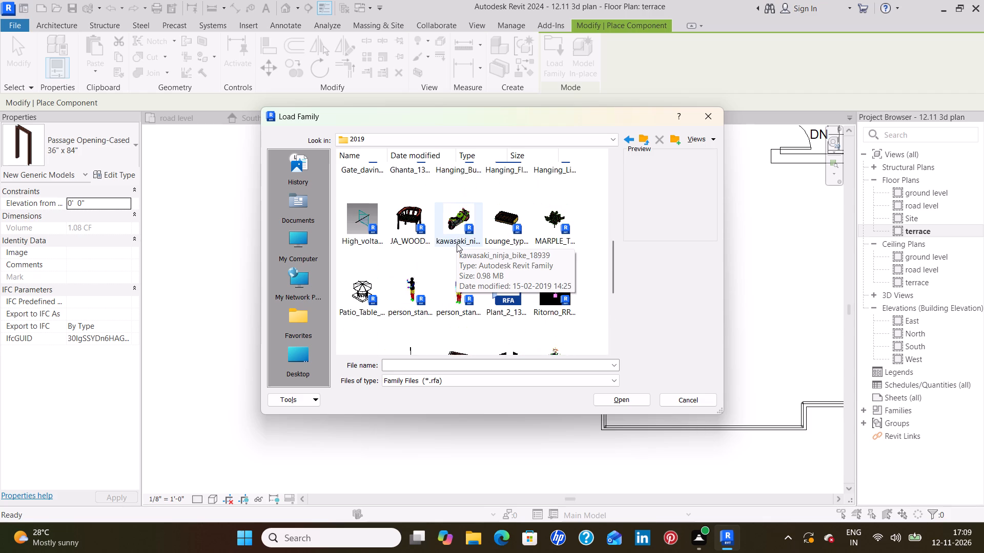
{"action": "scroll", "coordinate": [457, 244], "scroll_direction": "down", "scroll_amount": 1}
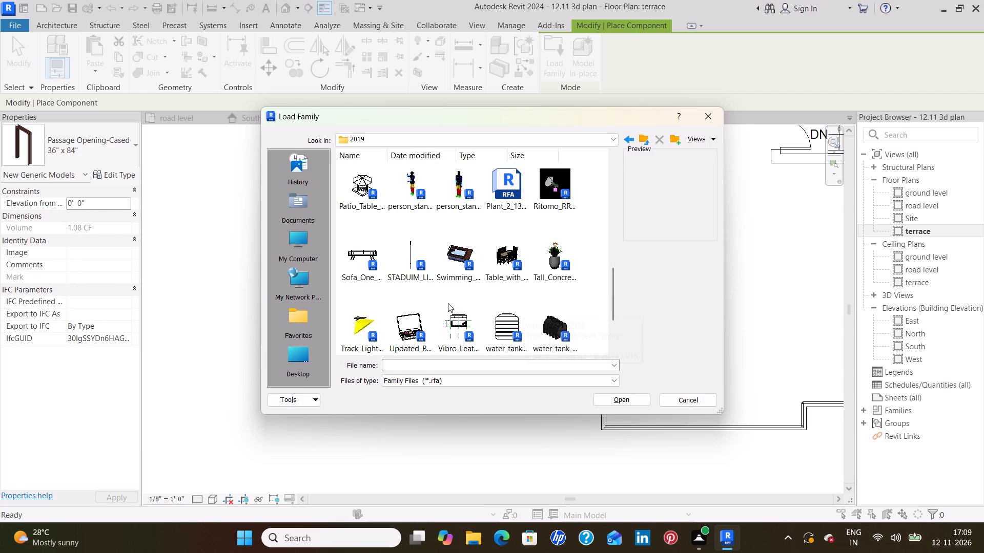
{"action": "scroll", "coordinate": [465, 297], "scroll_direction": "down", "scroll_amount": 2}
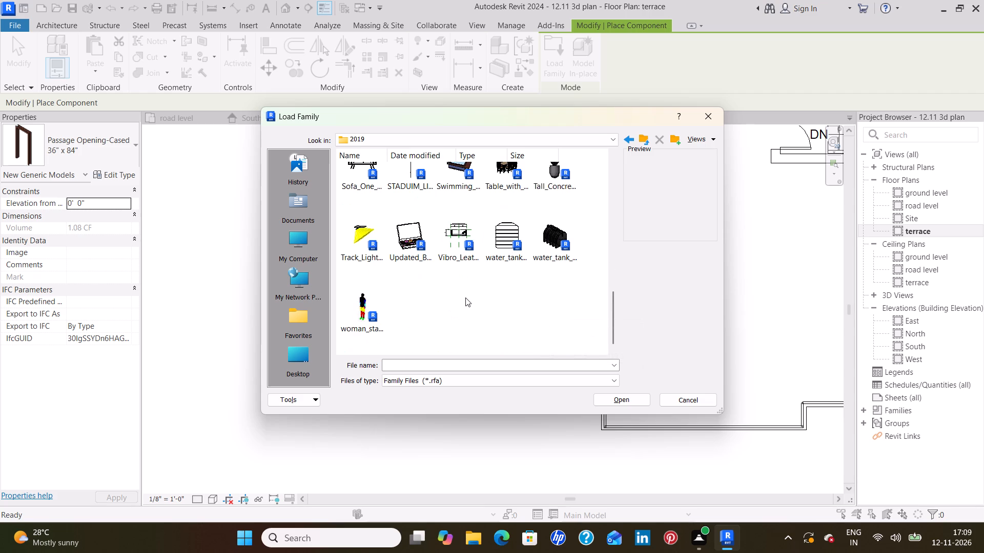
{"action": "left_click", "coordinate": [508, 243]}
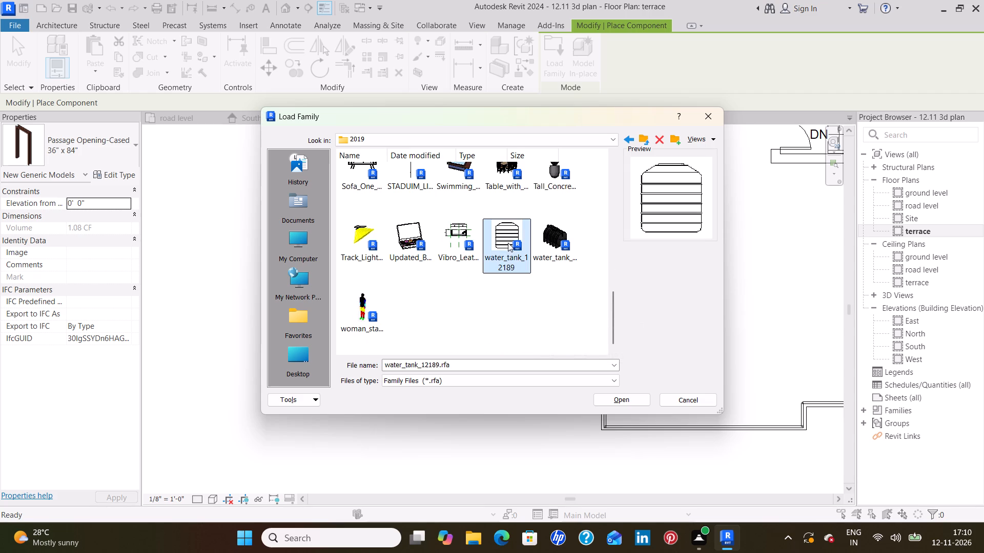
{"action": "left_click", "coordinate": [628, 401]}
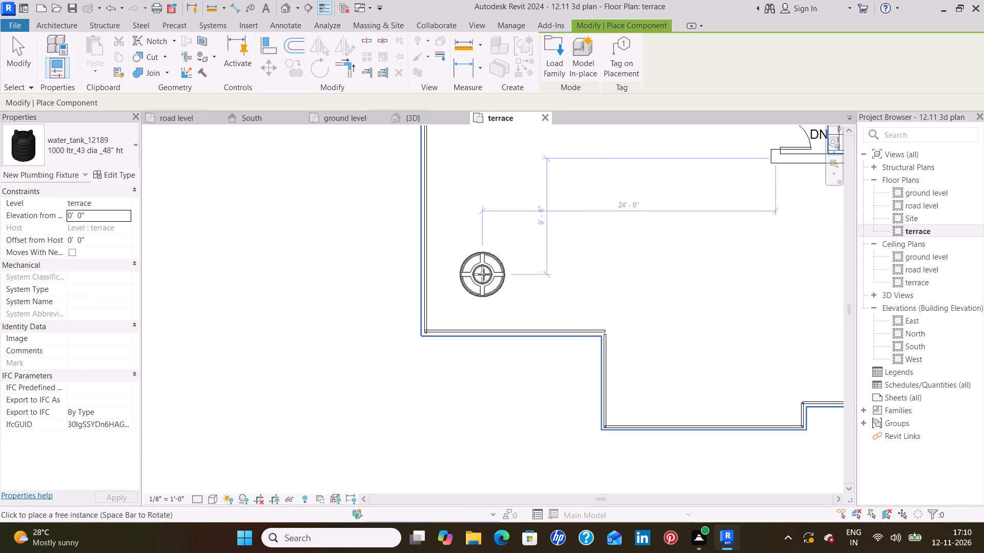
Place one 1500 ltr_52 dia _52" ht water tank near the terrace's southwest corner, about 23'-6" west and 10'-0" south of the stair room corner.
{"action": "left_click", "coordinate": [96, 151]}
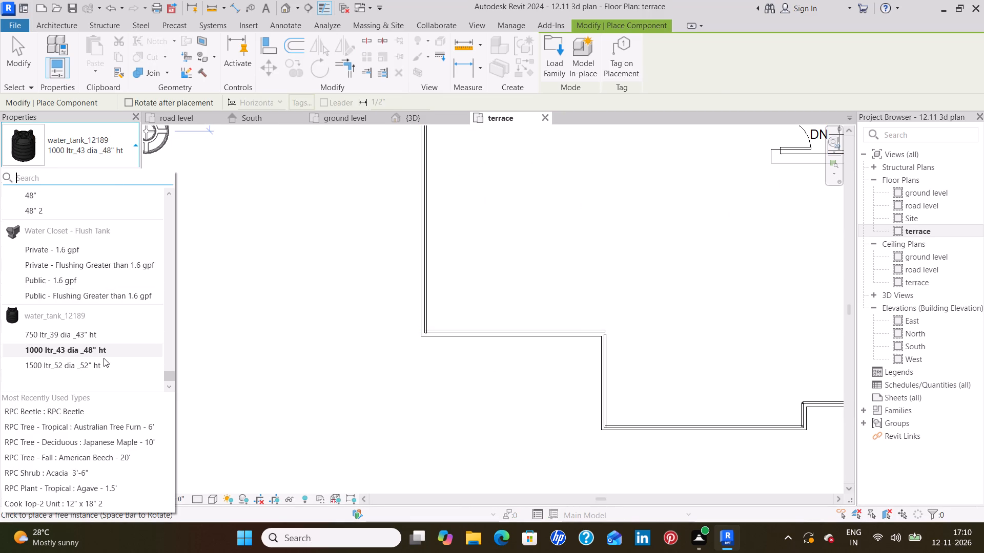
{"action": "left_click", "coordinate": [100, 361]}
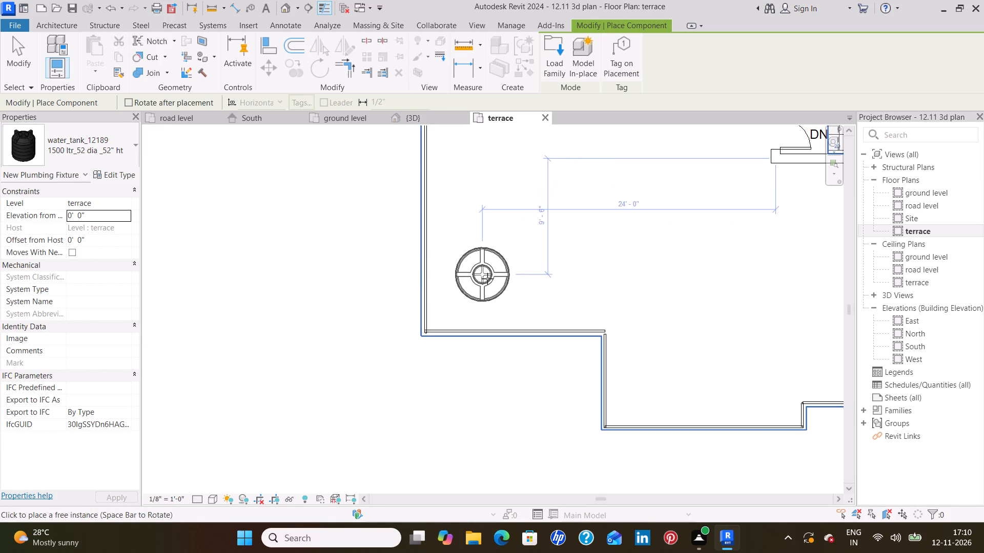
{"action": "left_click", "coordinate": [486, 279]}
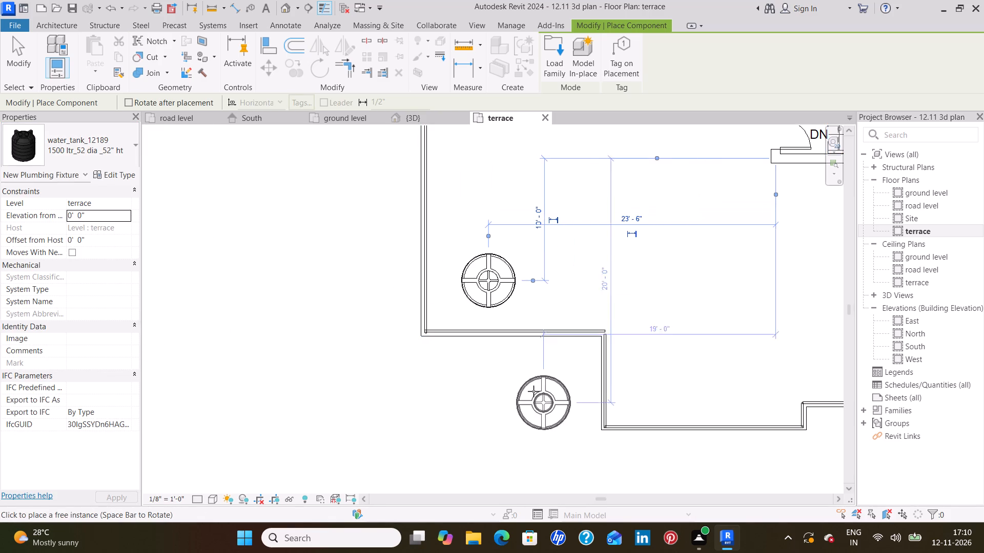
{"action": "key", "text": "Escape"}
{"action": "key", "text": "Escape"}
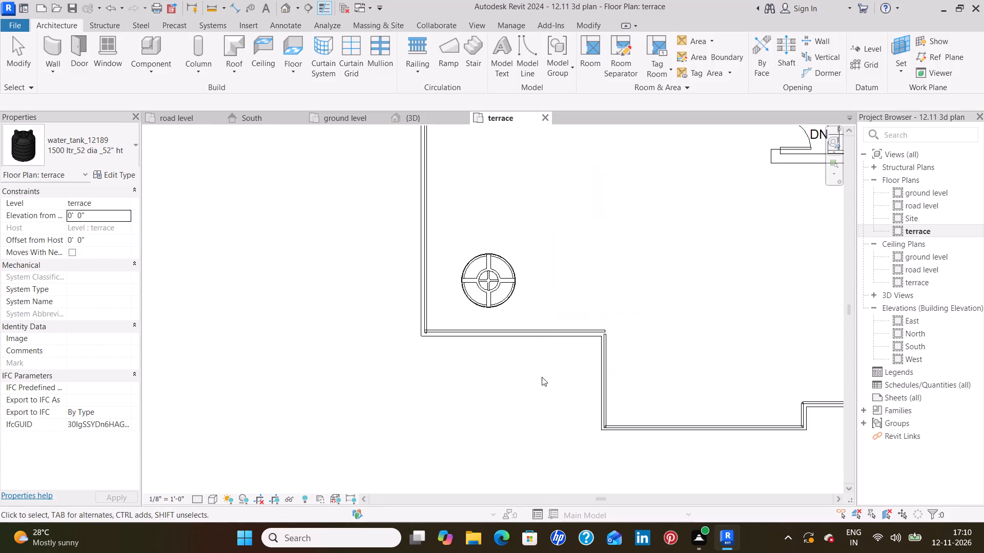
Examine the water tank on the terrace and the whole house in the 3D view from several angles.
{"action": "left_click", "coordinate": [423, 119]}
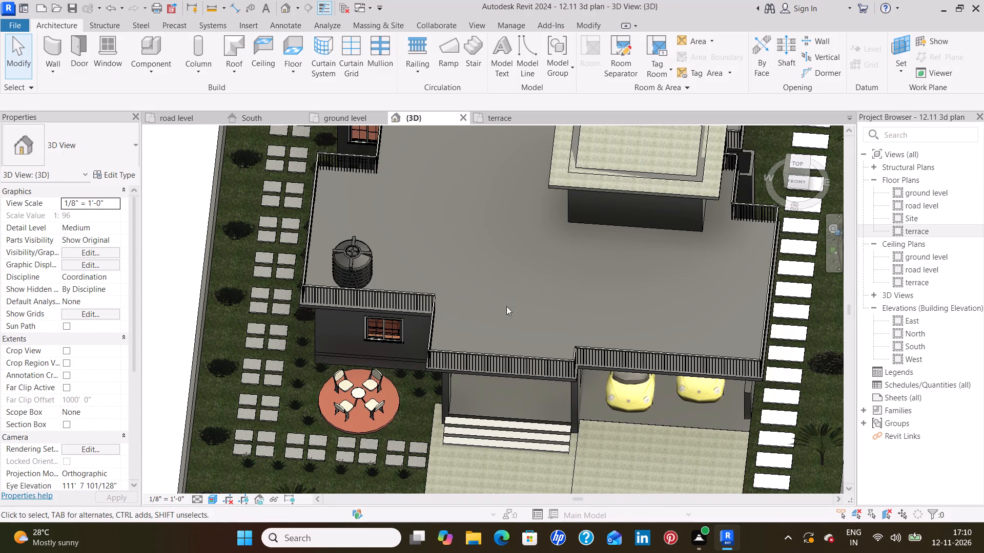
{"action": "middle_click_drag", "start_coordinate": [584, 303], "coordinate": [540, 320], "text": "shift"}
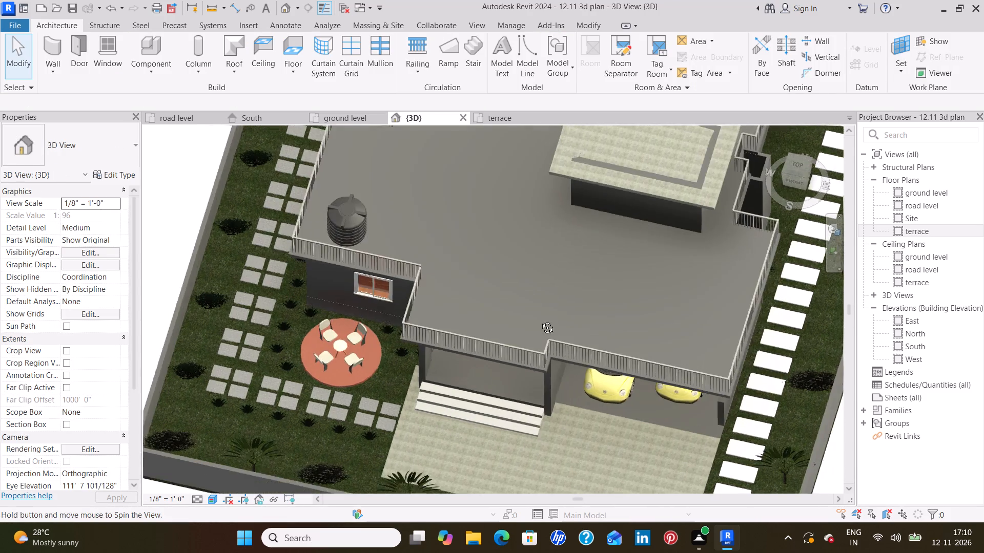
{"action": "middle_click_drag", "start_coordinate": [540, 320], "coordinate": [491, 252], "text": "shift"}
{"action": "middle_click_drag", "start_coordinate": [571, 307], "coordinate": [567, 280]}
{"action": "middle_click_drag", "start_coordinate": [567, 278], "coordinate": [560, 245], "text": "shift"}
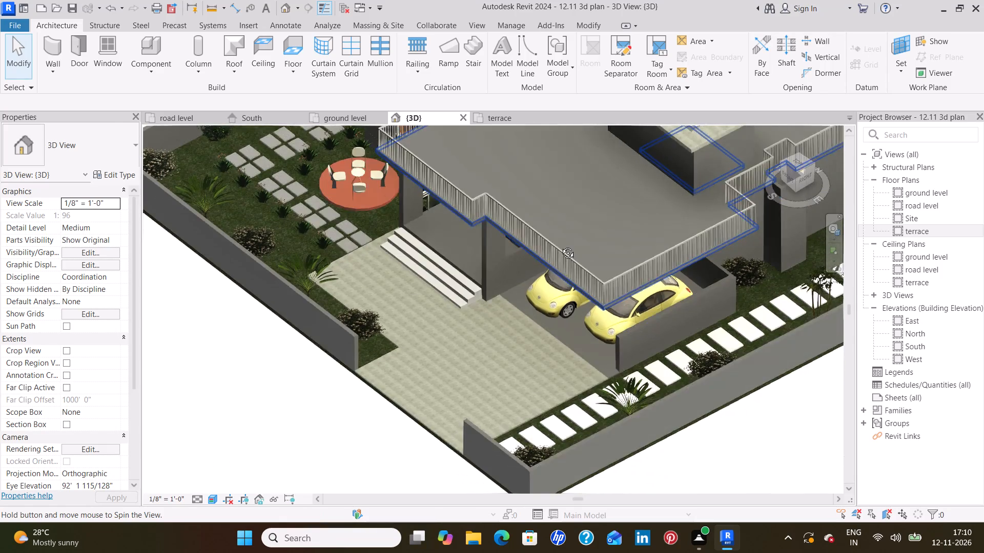
{"action": "middle_click_drag", "start_coordinate": [560, 245], "coordinate": [556, 215], "text": "shift"}
{"action": "scroll", "coordinate": [555, 210], "scroll_direction": "up", "scroll_amount": 1}
{"action": "middle_click_drag", "start_coordinate": [555, 210], "coordinate": [578, 425]}
{"action": "scroll", "coordinate": [452, 274], "scroll_direction": "up", "scroll_amount": 2}
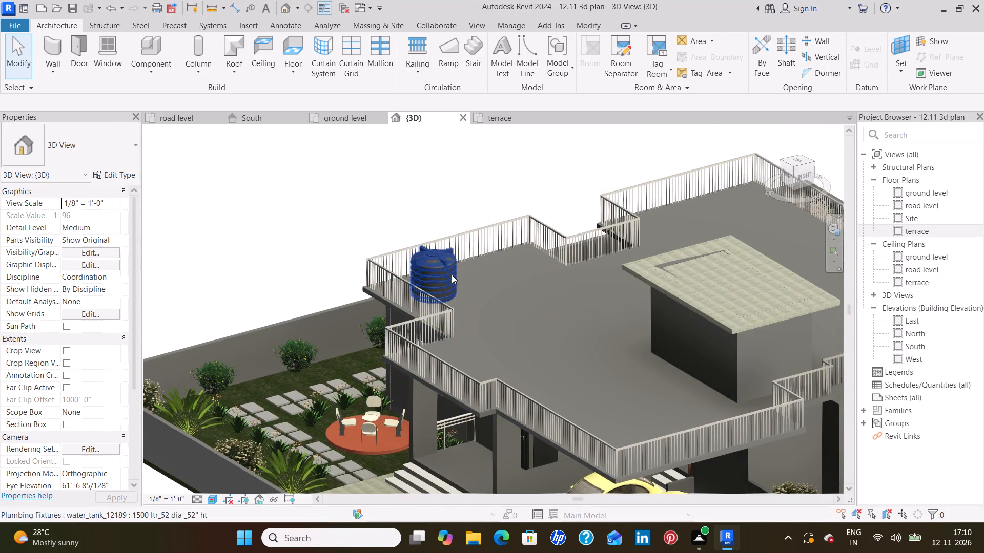
{"action": "scroll", "coordinate": [452, 274], "scroll_direction": "up", "scroll_amount": 2}
{"action": "middle_click_drag", "start_coordinate": [509, 350], "coordinate": [538, 387]}
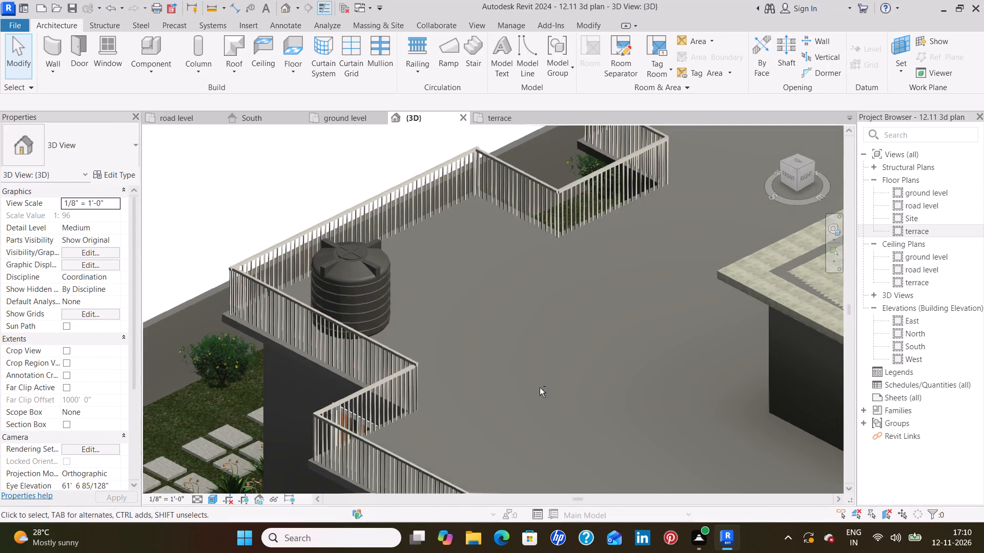
{"action": "scroll", "coordinate": [540, 388], "scroll_direction": "down", "scroll_amount": 9}
{"action": "middle_click_drag", "start_coordinate": [567, 410], "coordinate": [564, 283]}
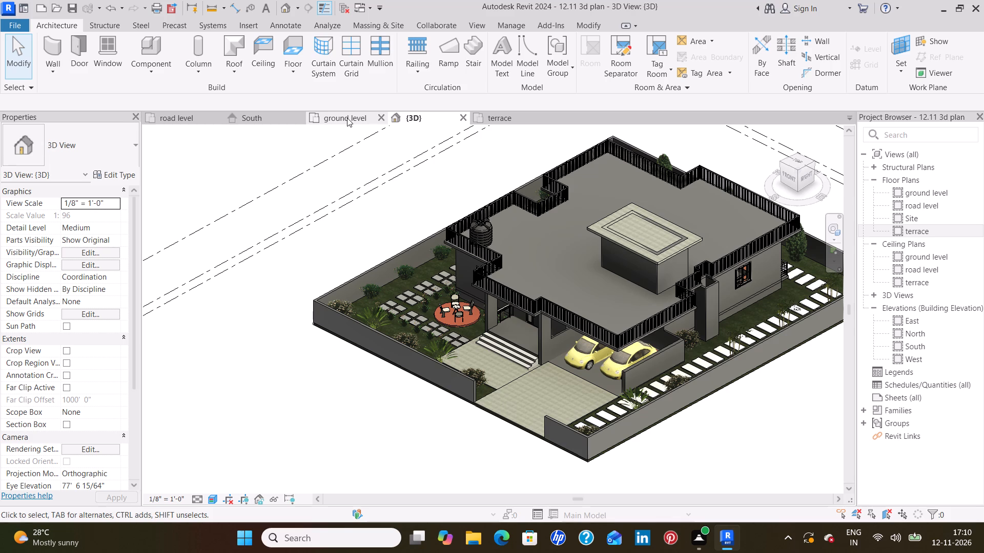
Create a perspective camera view from the terrace plan, with the eye beyond the house's southeast corner and the target beyond its northwest corner.
{"action": "left_click", "coordinate": [502, 119]}
{"action": "scroll", "coordinate": [496, 226], "scroll_direction": "down", "scroll_amount": 2}
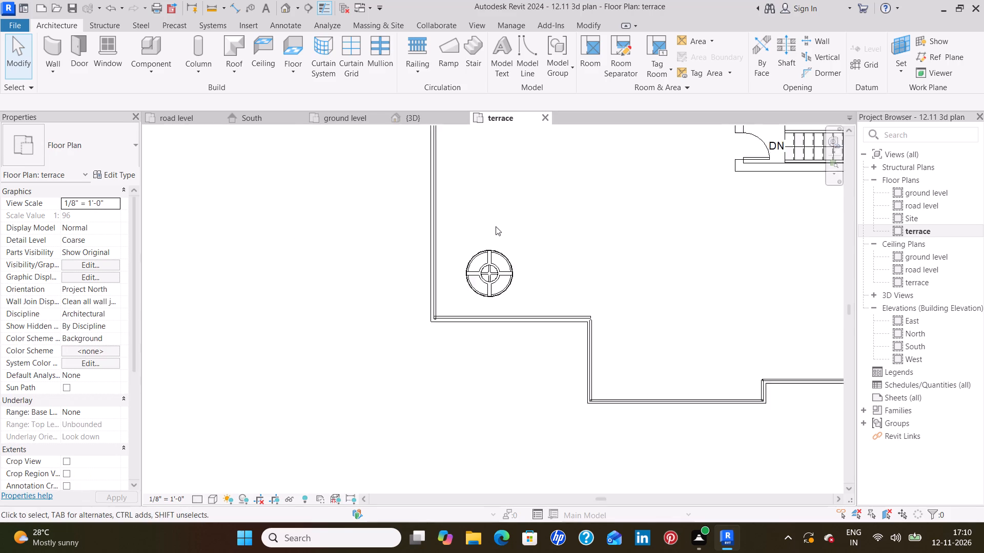
{"action": "scroll", "coordinate": [496, 226], "scroll_direction": "down", "scroll_amount": 6}
{"action": "middle_click_drag", "start_coordinate": [567, 252], "coordinate": [503, 332]}
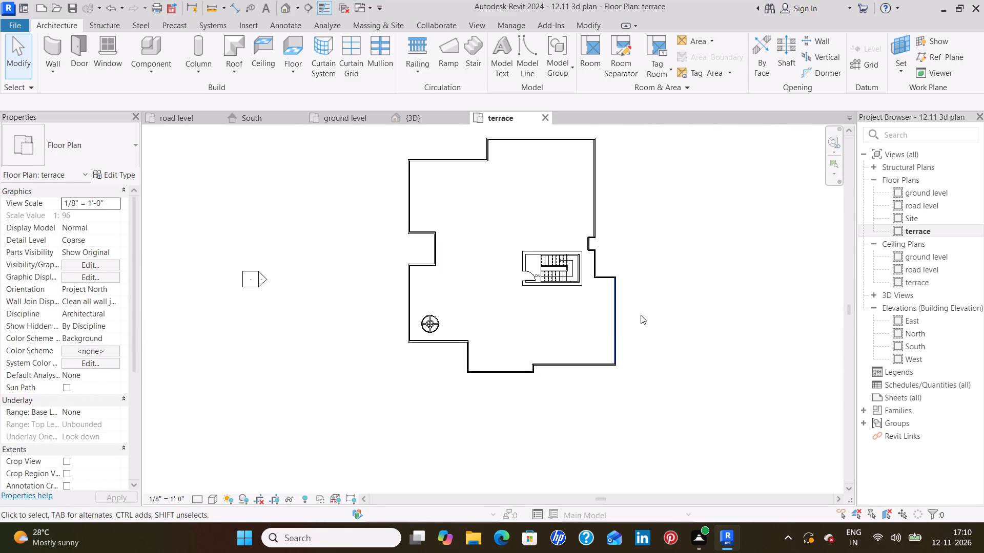
{"action": "middle_click_drag", "start_coordinate": [656, 313], "coordinate": [637, 302]}
{"action": "scroll", "coordinate": [637, 302], "scroll_direction": "down", "scroll_amount": 1}
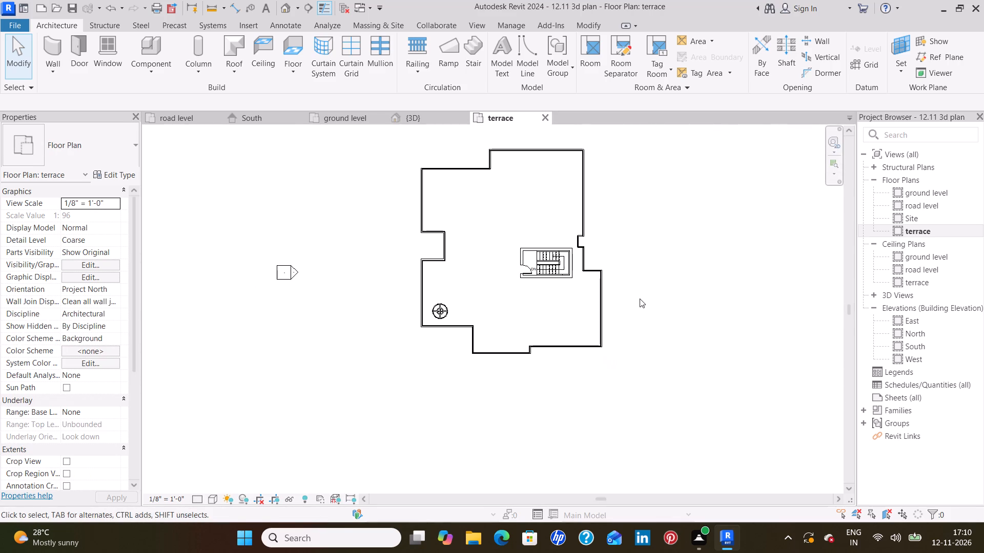
{"action": "middle_click_drag", "start_coordinate": [640, 299], "coordinate": [616, 292]}
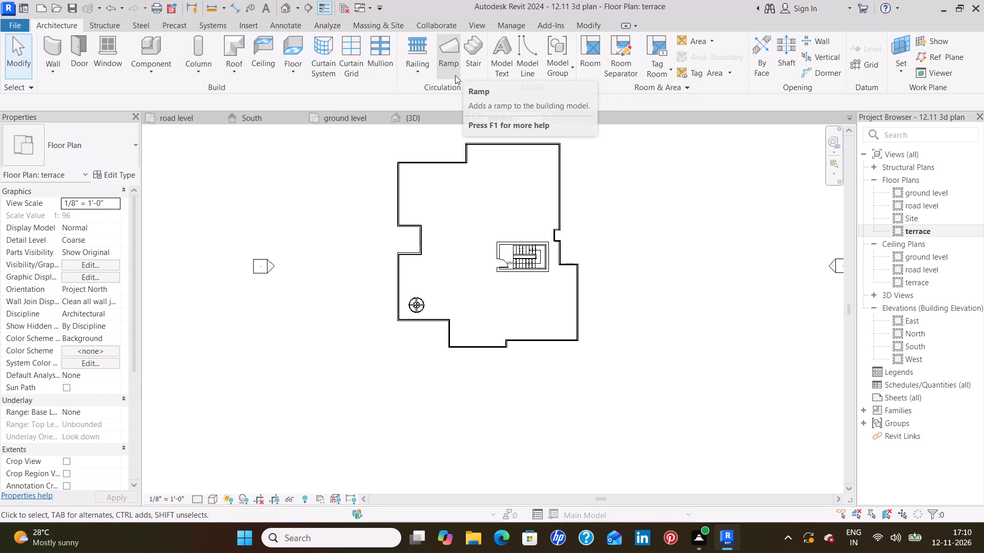
{"action": "left_click", "coordinate": [473, 22]}
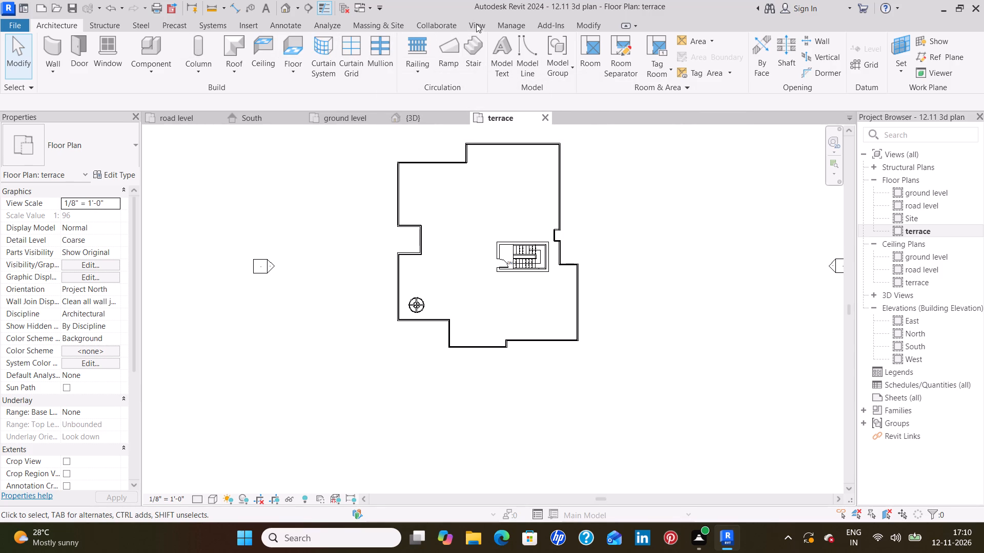
{"action": "left_click", "coordinate": [402, 71]}
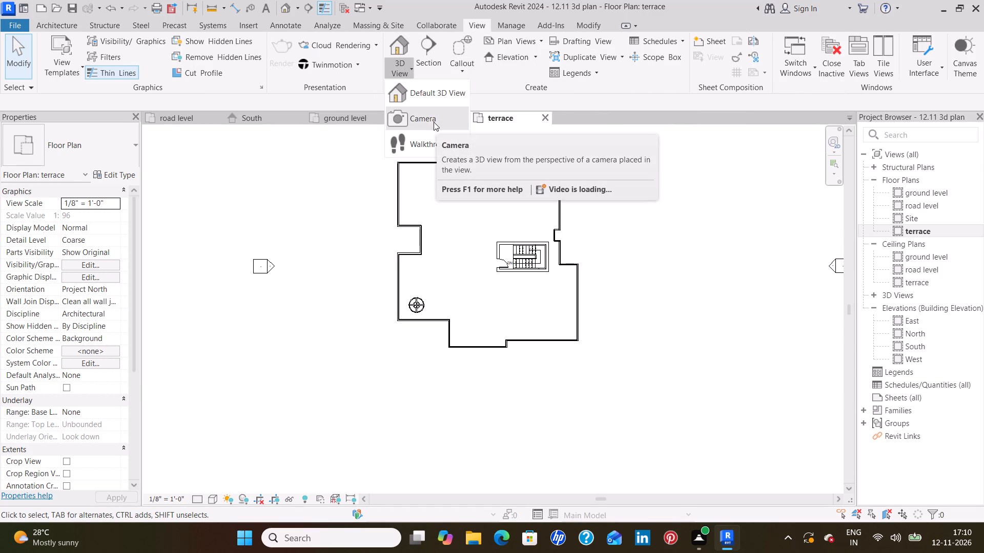
{"action": "left_click", "coordinate": [434, 122]}
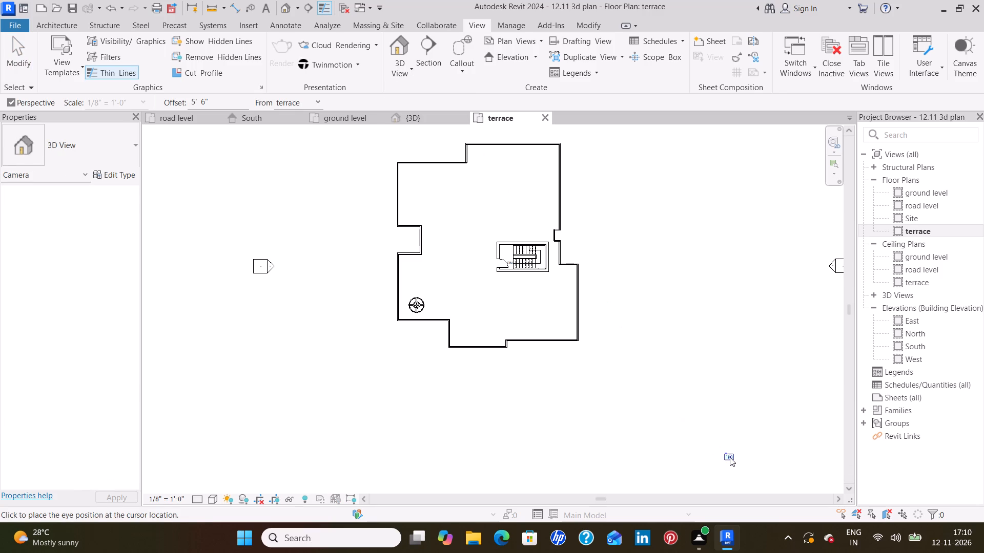
{"action": "left_click", "coordinate": [730, 457]}
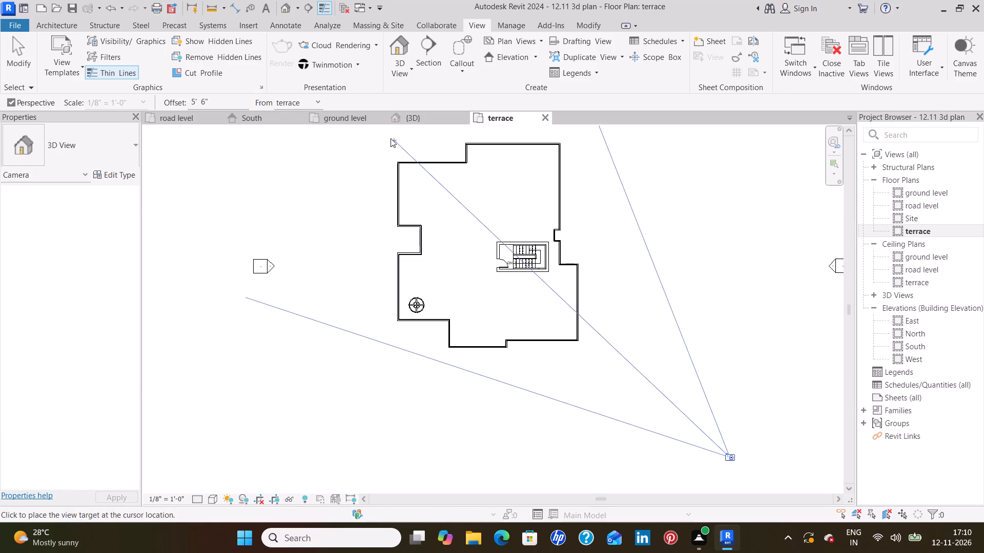
{"action": "left_click", "coordinate": [383, 132]}
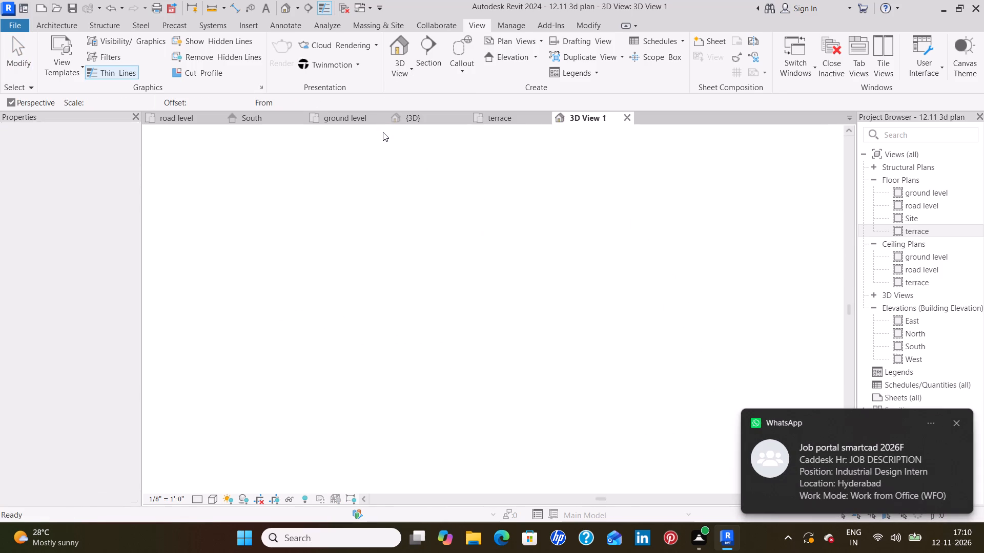
Enlarge the camera view's crop region downward and on both sides to include more of the compound wall and garden.
{"action": "scroll", "coordinate": [477, 263], "scroll_direction": "down", "scroll_amount": 3}
{"action": "middle_click_drag", "start_coordinate": [475, 313], "coordinate": [475, 304]}
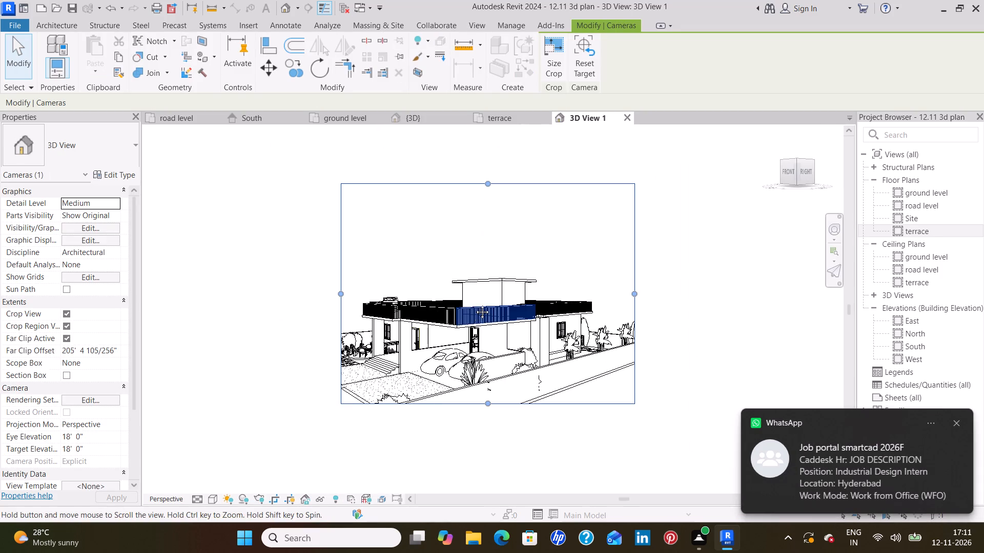
{"action": "middle_click_drag", "start_coordinate": [475, 304], "coordinate": [477, 242]}
{"action": "left_click_drag", "start_coordinate": [489, 334], "coordinate": [477, 387]}
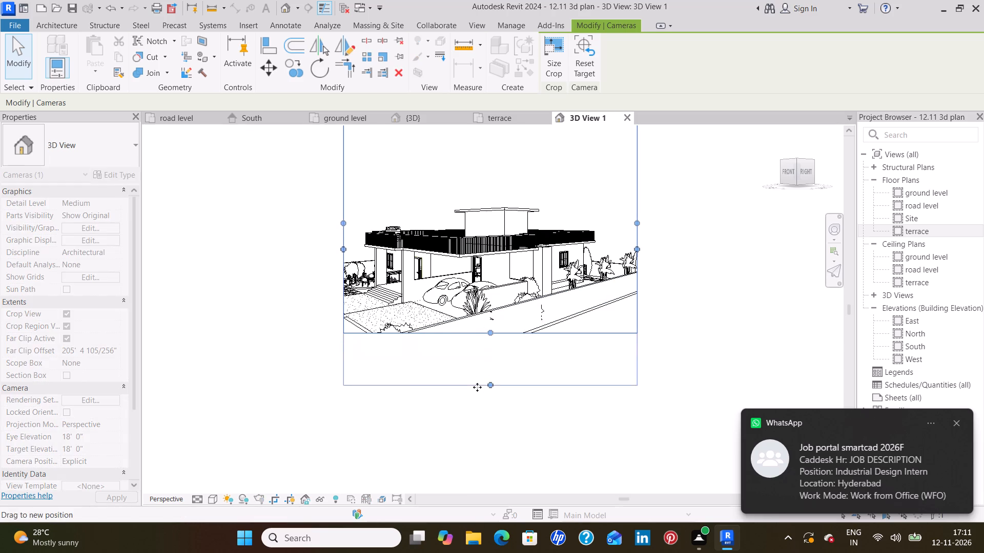
{"action": "left_click_drag", "start_coordinate": [343, 248], "coordinate": [277, 260]}
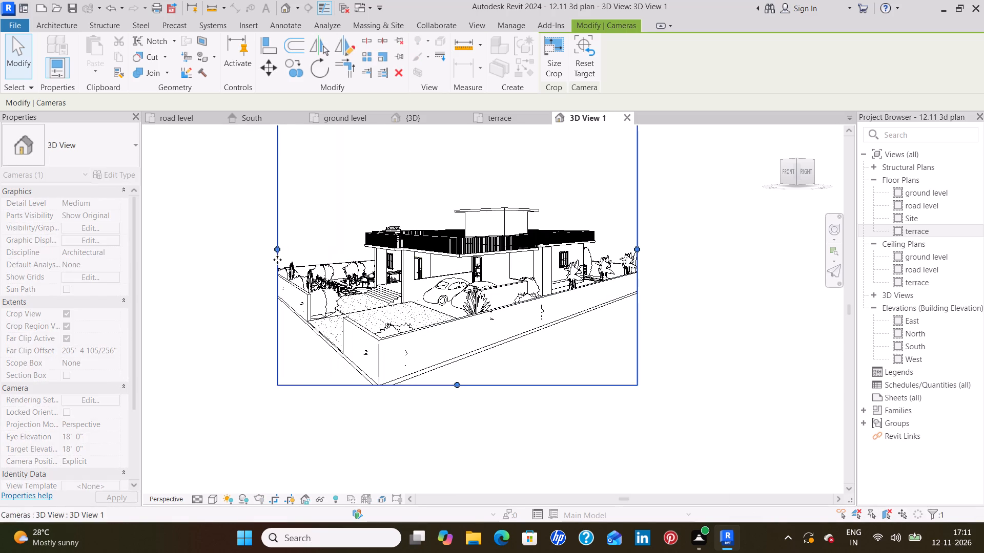
{"action": "middle_click_drag", "start_coordinate": [401, 268], "coordinate": [528, 304]}
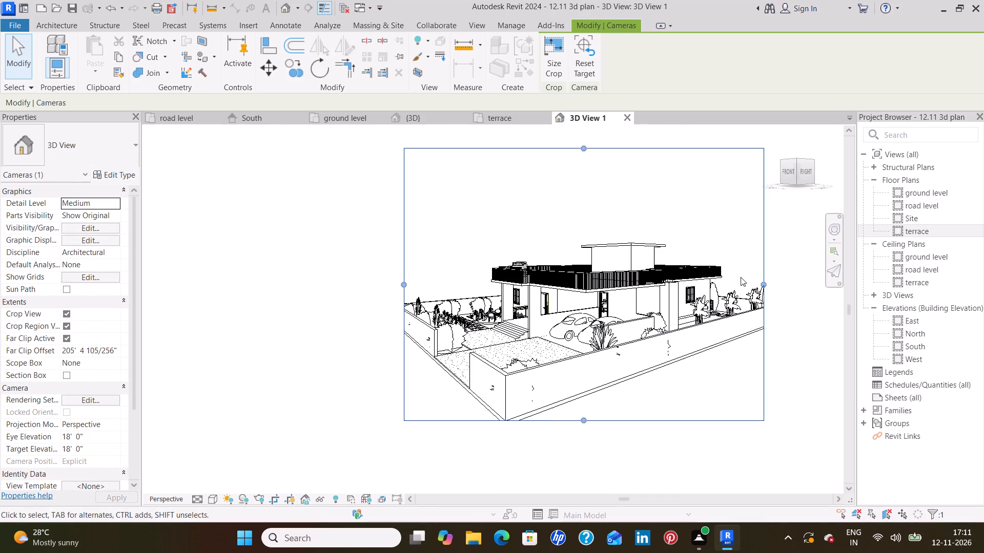
{"action": "middle_click_drag", "start_coordinate": [597, 186], "coordinate": [528, 206]}
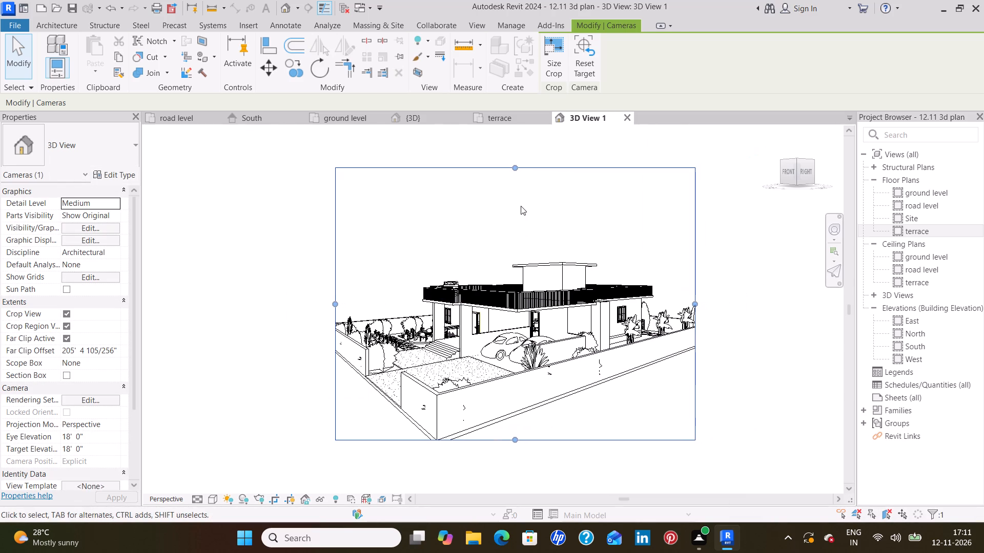
{"action": "left_click_drag", "start_coordinate": [695, 304], "coordinate": [712, 308]}
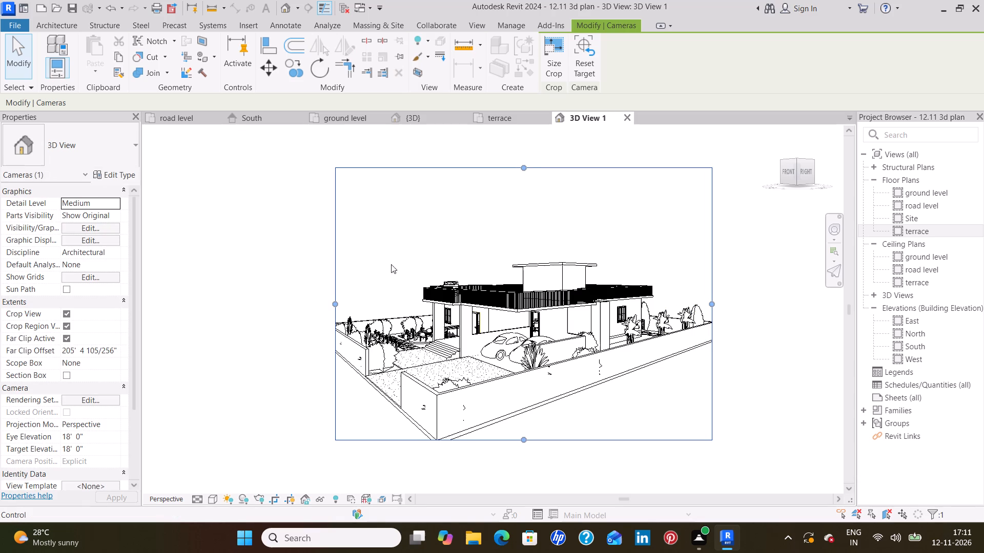
{"action": "left_click_drag", "start_coordinate": [332, 301], "coordinate": [307, 300]}
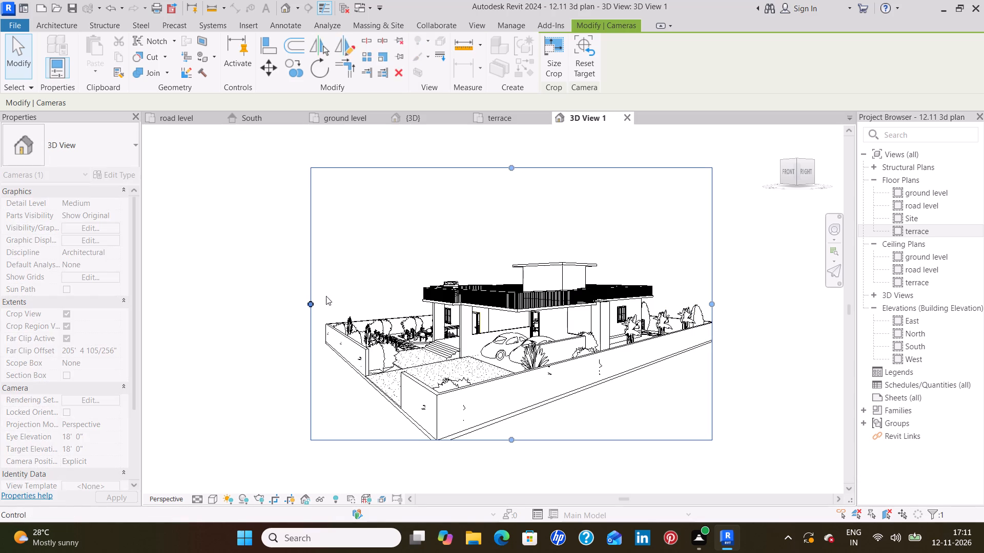
Orbit the camera up to an eye elevation of about 22'-9" and extend the crop's bottom and left edges around the front compound wall.
{"action": "middle_click_drag", "start_coordinate": [464, 284], "coordinate": [470, 304], "text": "shift"}
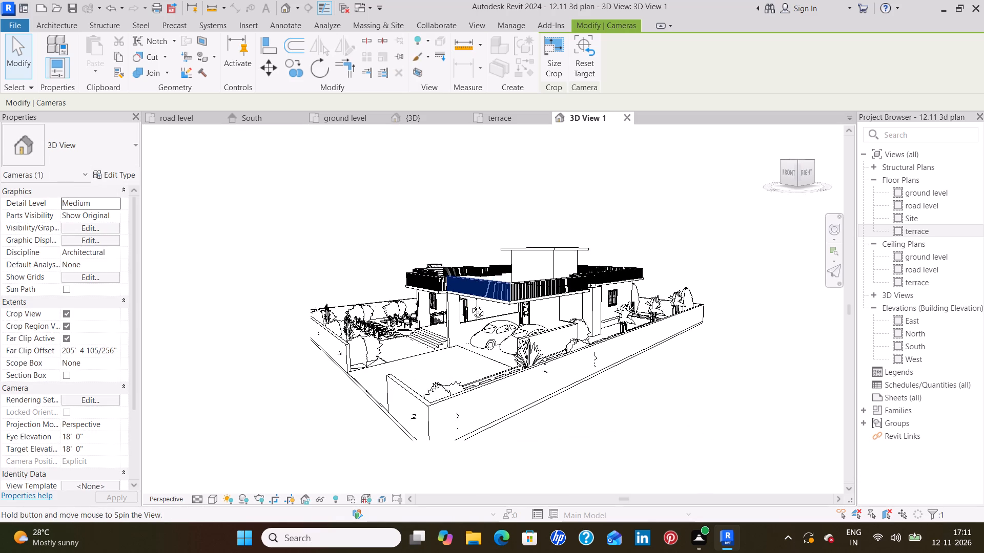
{"action": "middle_click_drag", "start_coordinate": [470, 304], "coordinate": [471, 316], "text": "shift"}
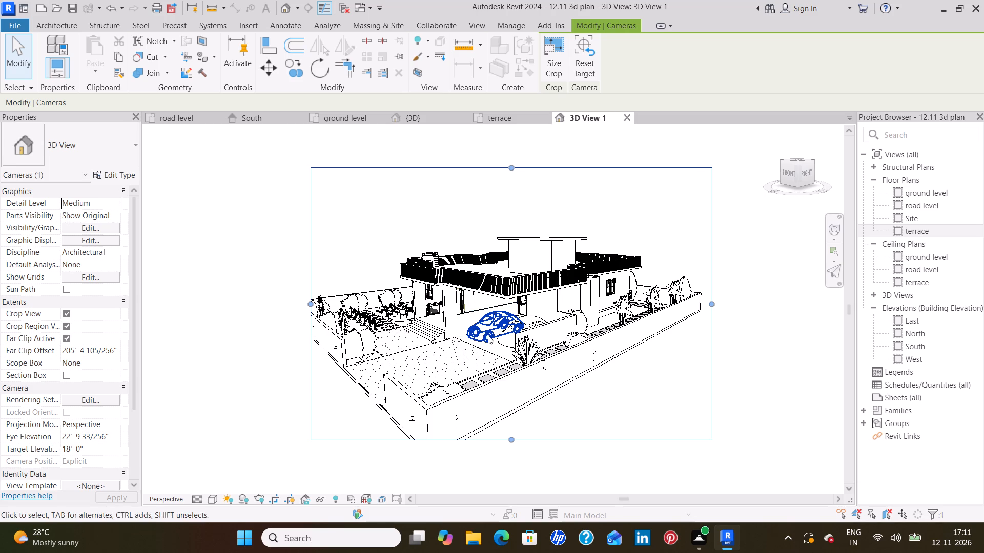
{"action": "middle_click_drag", "start_coordinate": [488, 335], "coordinate": [515, 296]}
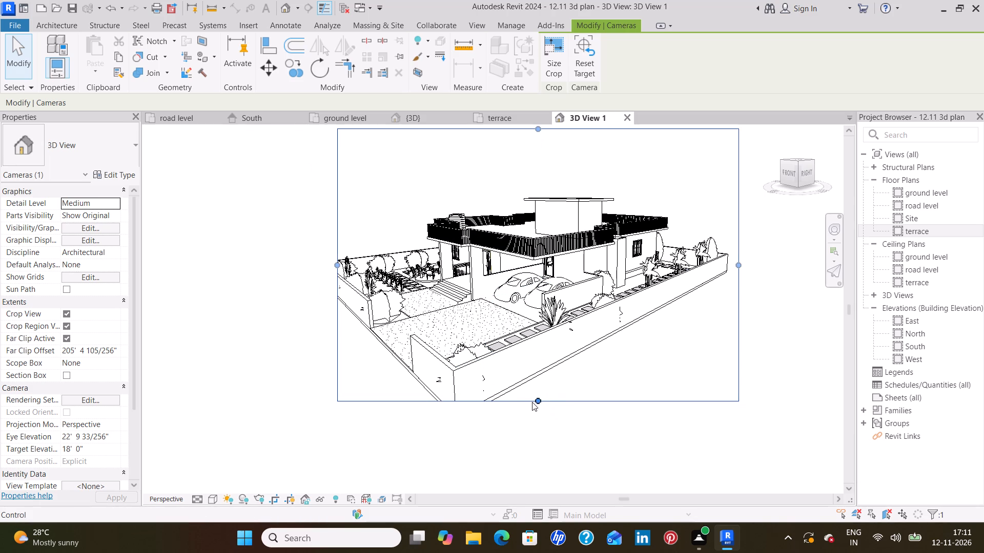
{"action": "left_click_drag", "start_coordinate": [533, 399], "coordinate": [529, 416]}
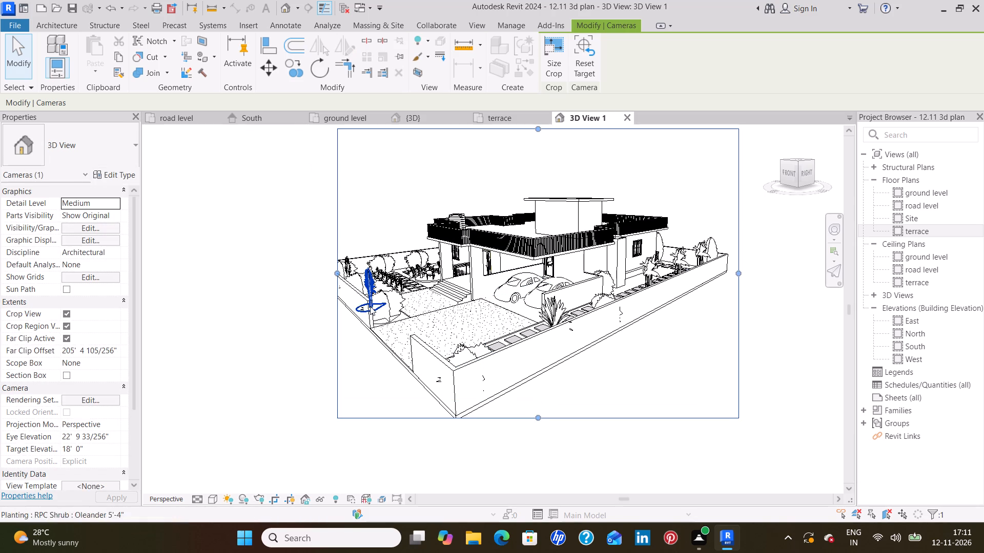
{"action": "left_click_drag", "start_coordinate": [336, 273], "coordinate": [314, 274]}
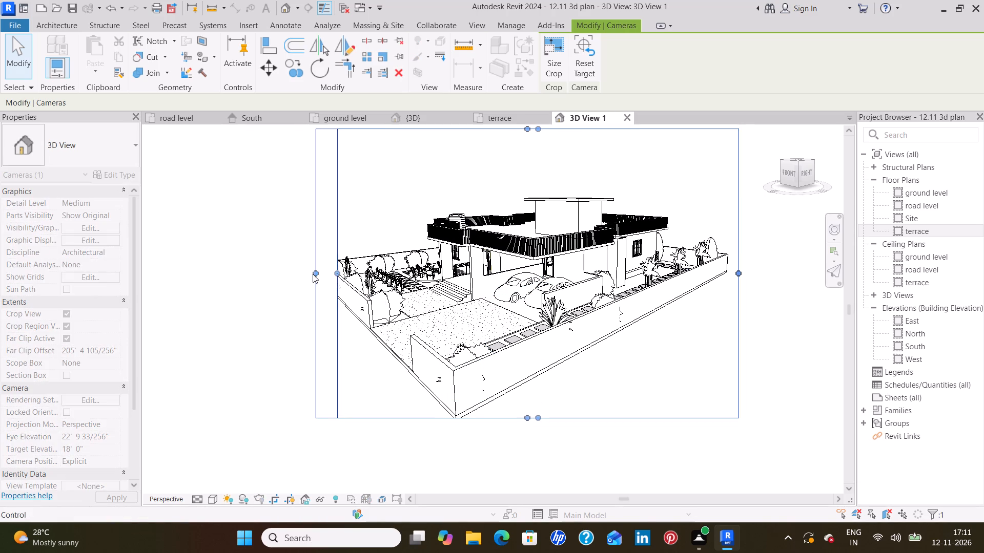
{"action": "middle_click_drag", "start_coordinate": [507, 282], "coordinate": [502, 316]}
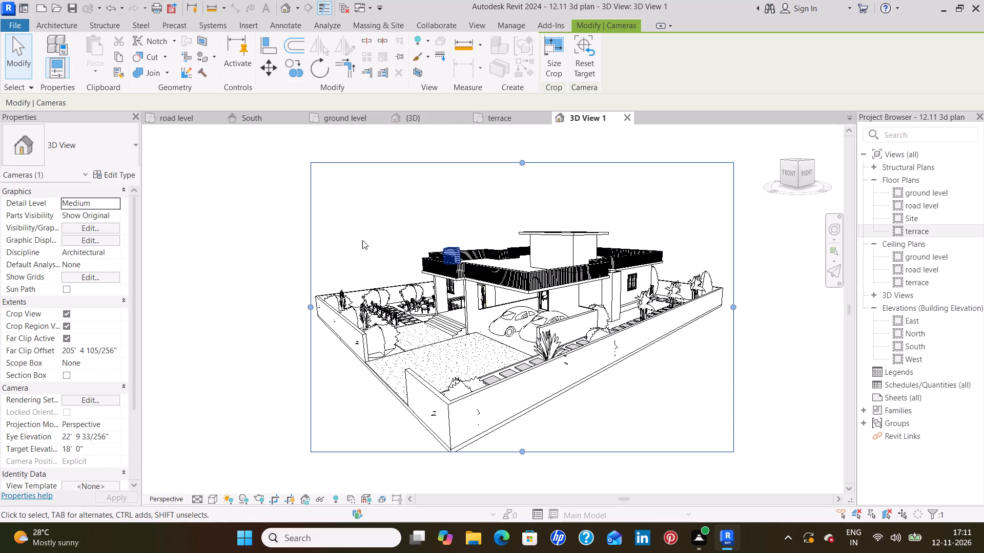
Start rendering the camera view at Medium quality with printer resolution set to 300 DPI.
{"action": "key", "text": "r"}
{"action": "key", "text": "r"}
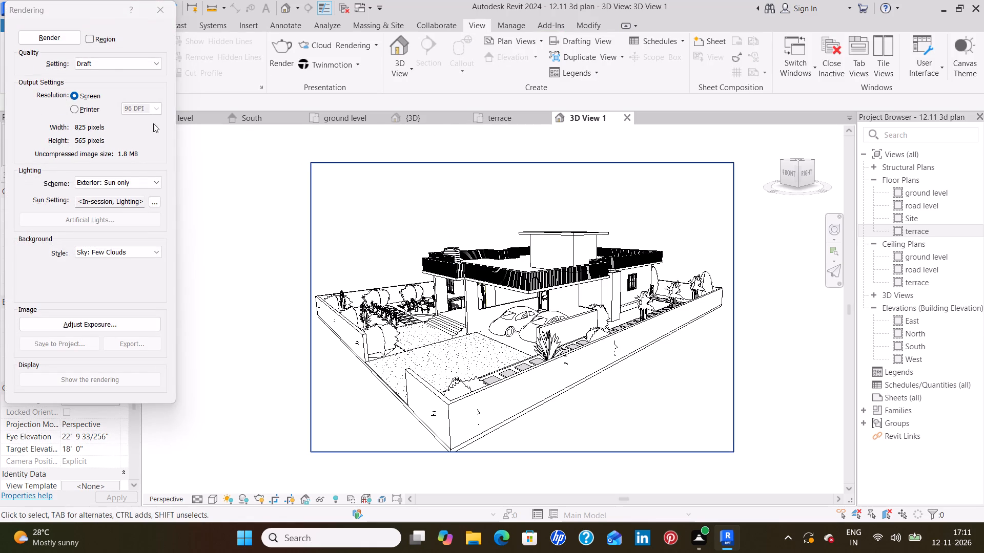
{"action": "left_click", "coordinate": [134, 63]}
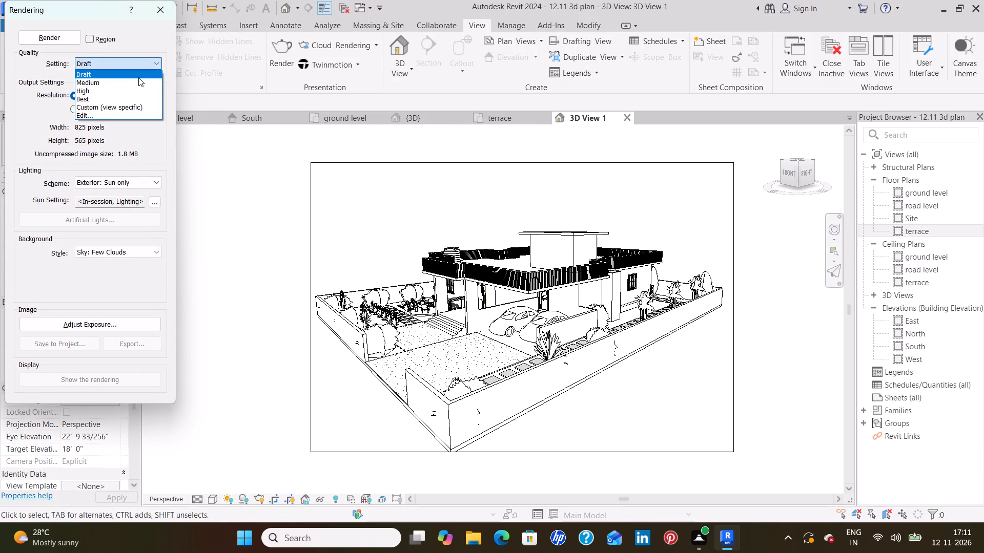
{"action": "left_click", "coordinate": [134, 82]}
{"action": "left_click", "coordinate": [69, 106]}
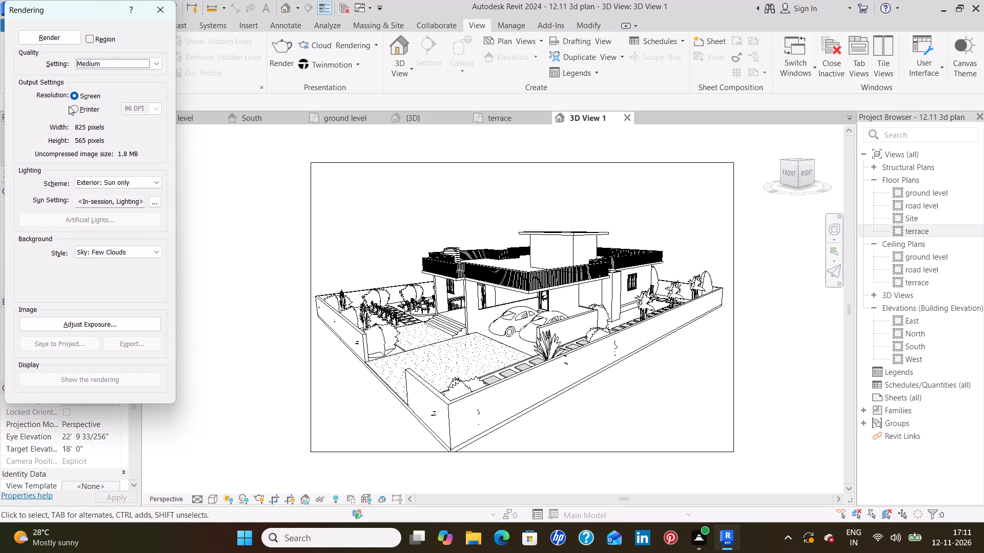
{"action": "left_click", "coordinate": [73, 109]}
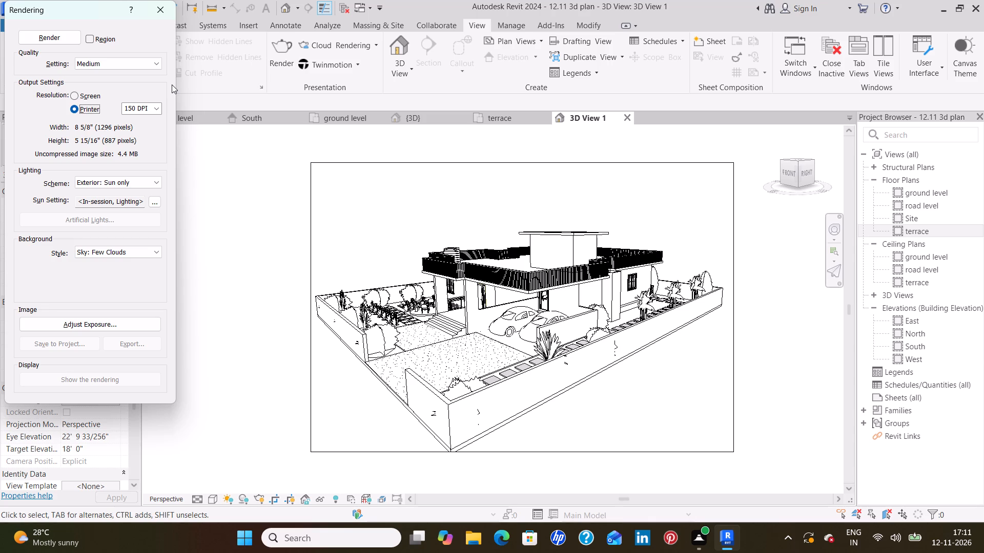
{"action": "left_click", "coordinate": [158, 109]}
{"action": "left_click", "coordinate": [142, 129]}
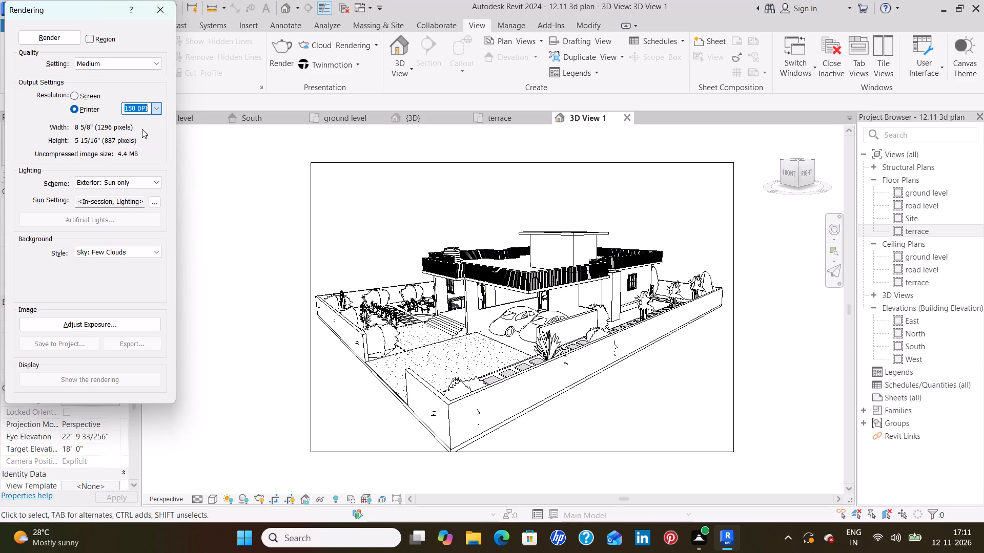
{"action": "left_click", "coordinate": [159, 109]}
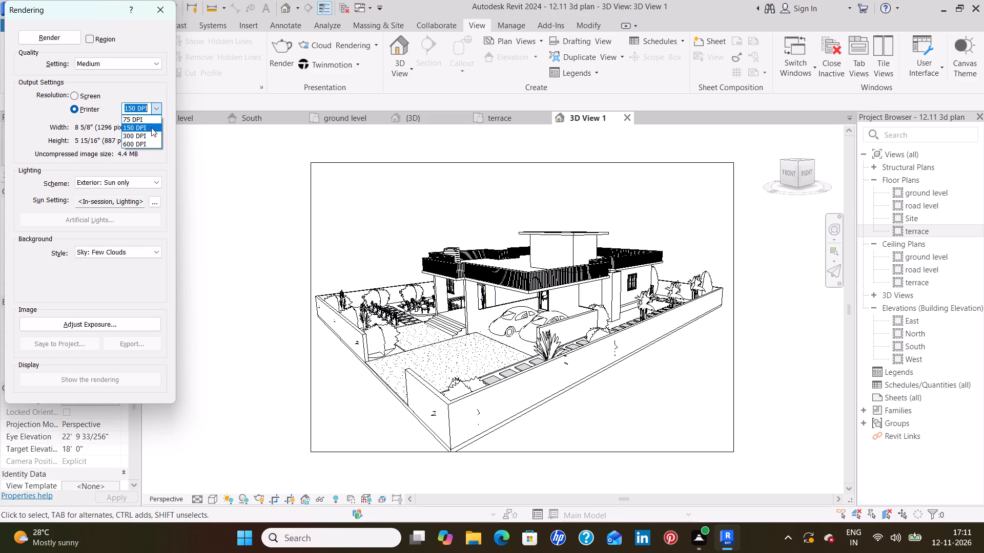
{"action": "left_click", "coordinate": [149, 134]}
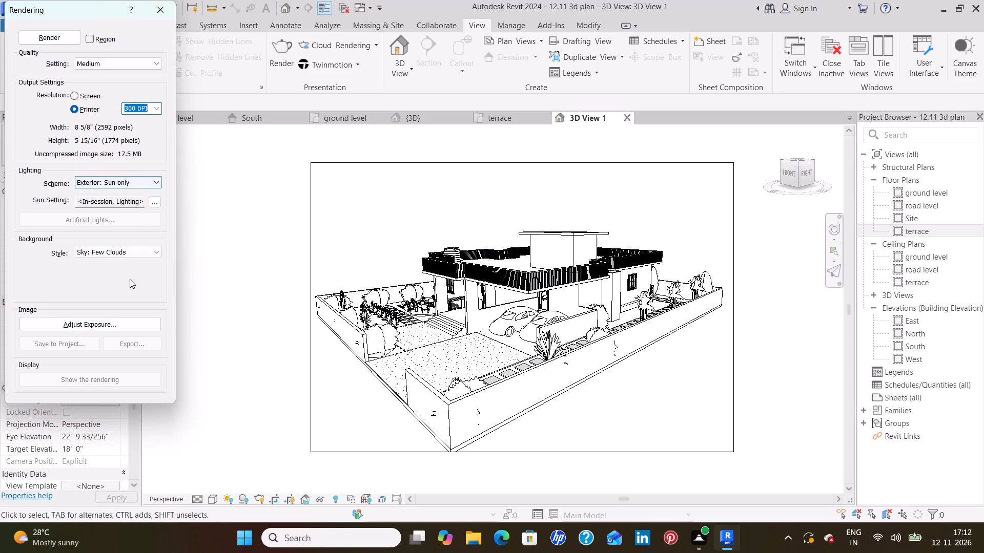
{"action": "left_click", "coordinate": [60, 38]}
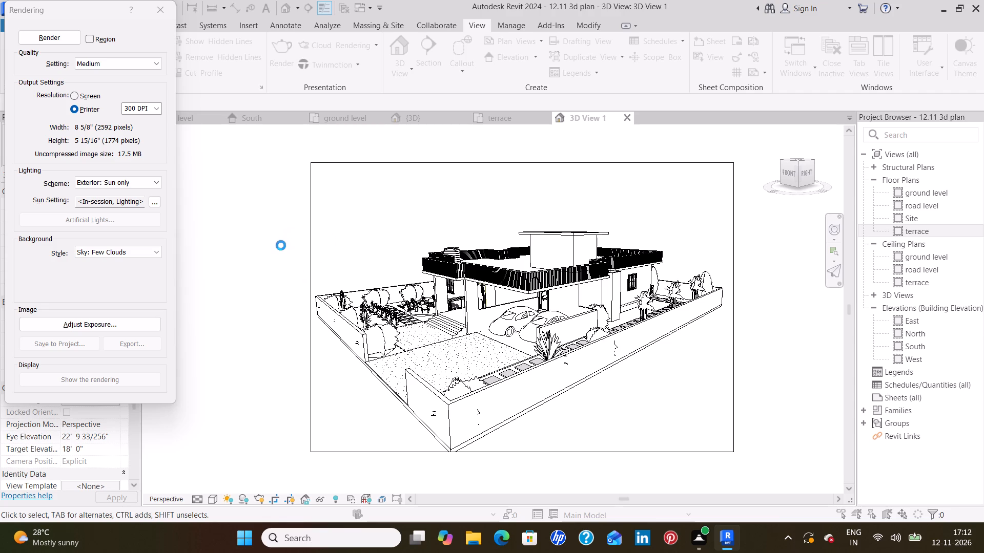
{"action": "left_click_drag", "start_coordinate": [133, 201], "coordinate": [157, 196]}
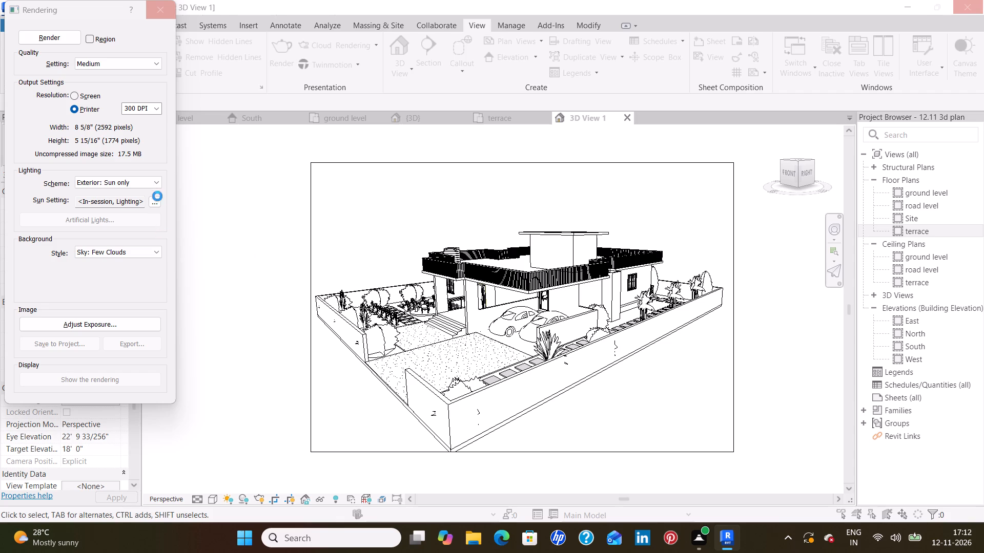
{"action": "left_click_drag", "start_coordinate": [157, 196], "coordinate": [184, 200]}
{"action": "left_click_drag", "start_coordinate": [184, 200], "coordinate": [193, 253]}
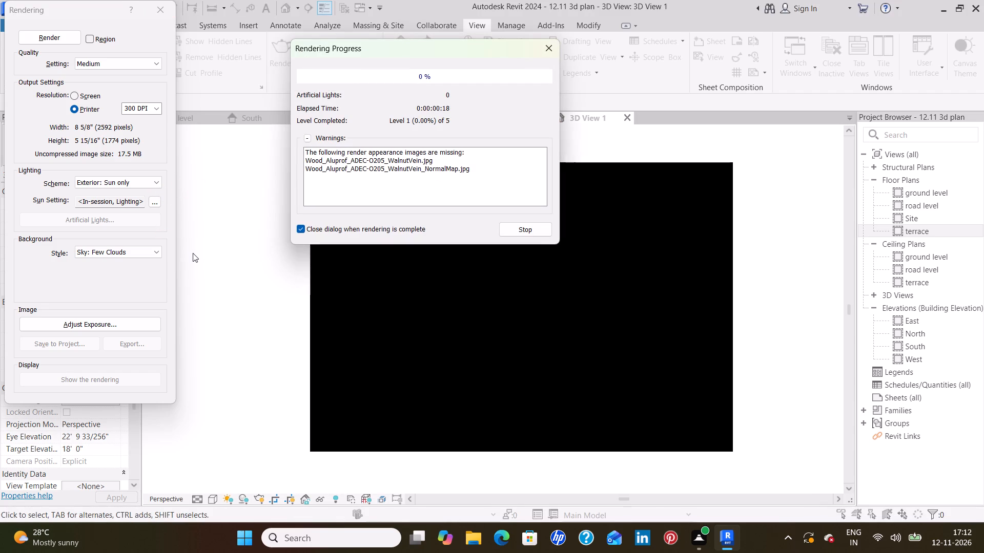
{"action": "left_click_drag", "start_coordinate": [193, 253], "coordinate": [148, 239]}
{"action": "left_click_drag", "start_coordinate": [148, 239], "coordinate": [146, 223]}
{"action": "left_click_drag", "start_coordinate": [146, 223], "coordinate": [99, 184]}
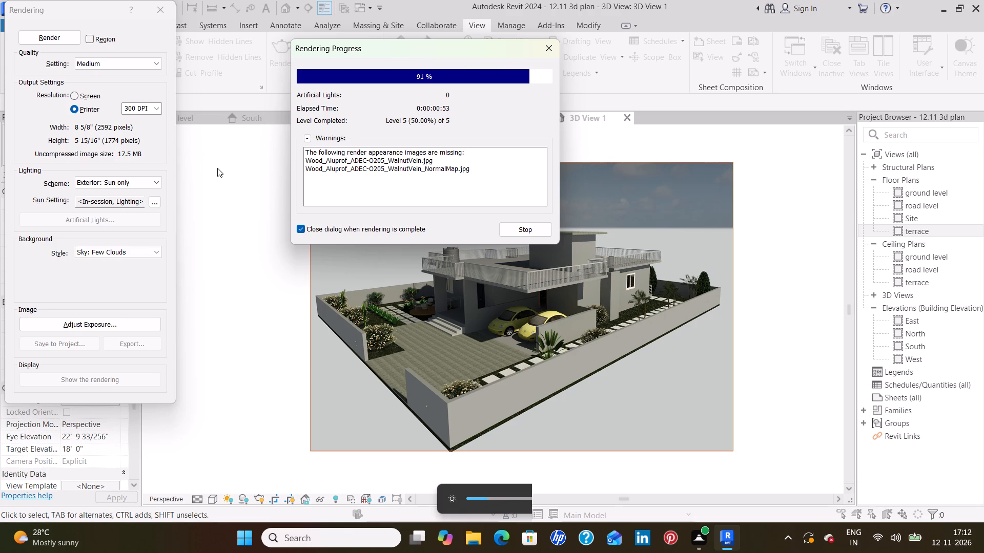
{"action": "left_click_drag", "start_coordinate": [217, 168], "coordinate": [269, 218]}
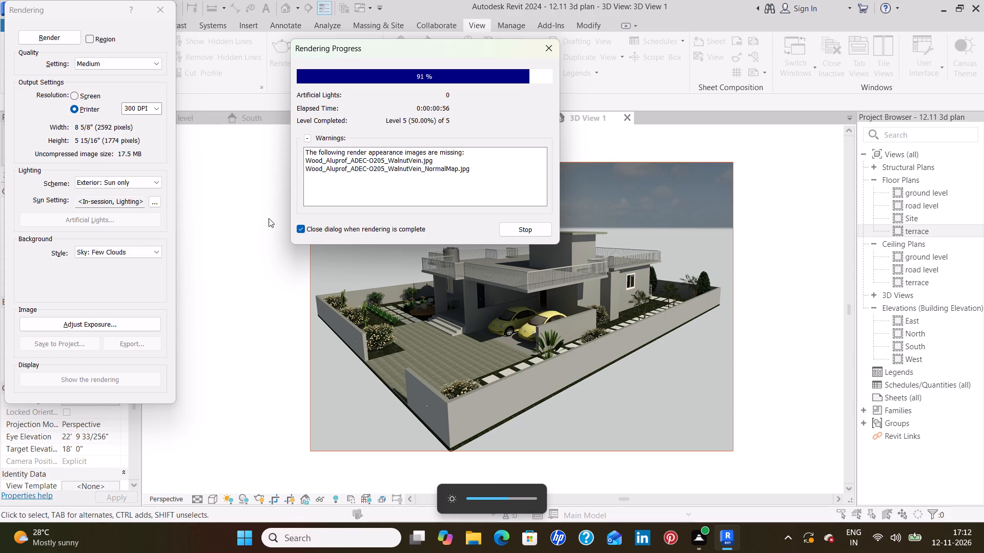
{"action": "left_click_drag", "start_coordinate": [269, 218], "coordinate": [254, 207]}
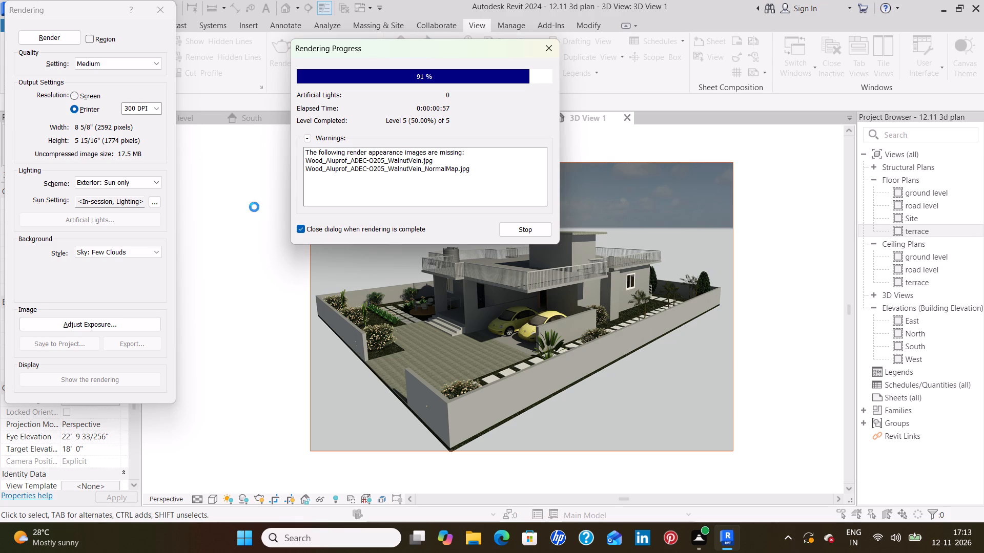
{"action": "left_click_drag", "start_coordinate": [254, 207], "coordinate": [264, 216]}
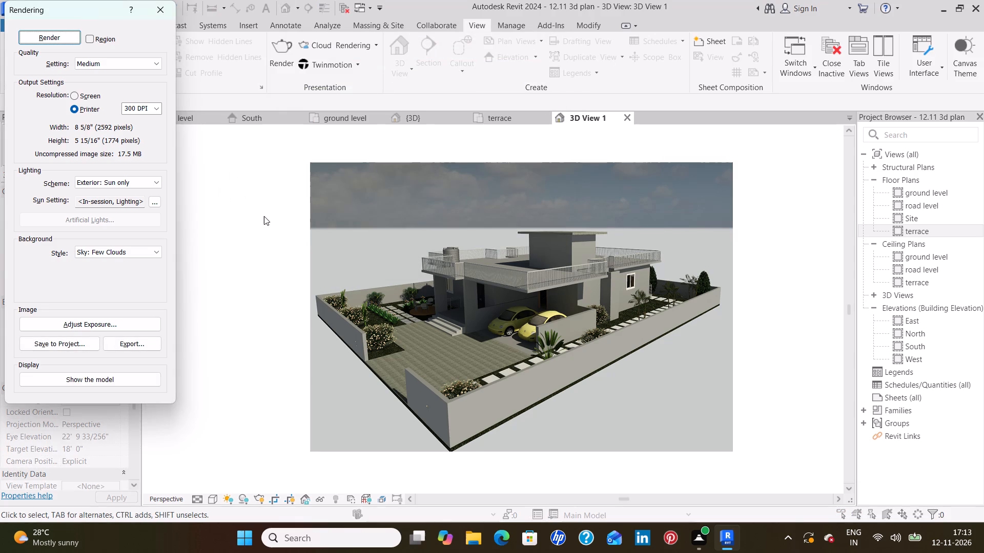
Examine the finished rendering up close, covering the front garden, entrance steps, parked cars, terrace railing and side planting.
{"action": "scroll", "coordinate": [527, 308], "scroll_direction": "up", "scroll_amount": 2}
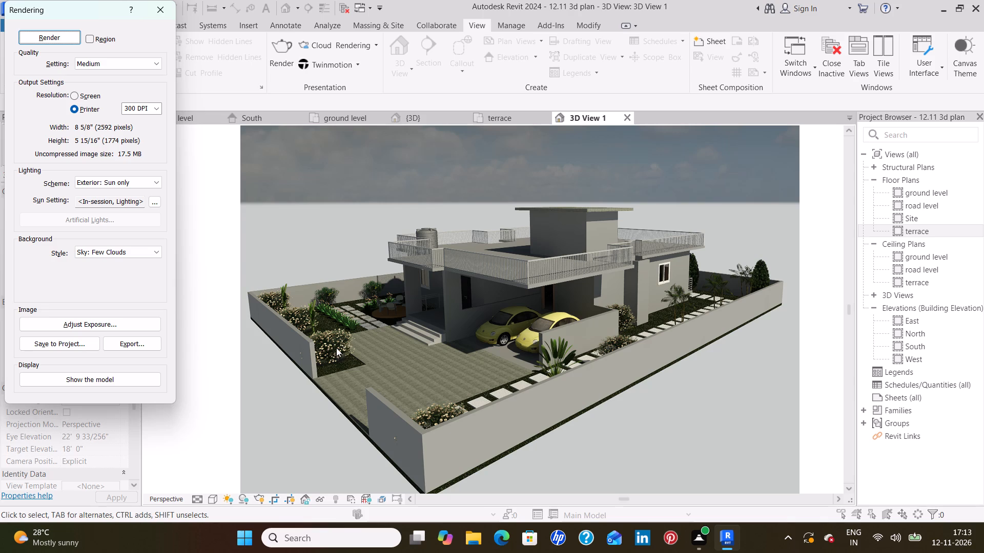
{"action": "left_click_drag", "start_coordinate": [442, 394], "coordinate": [447, 418]}
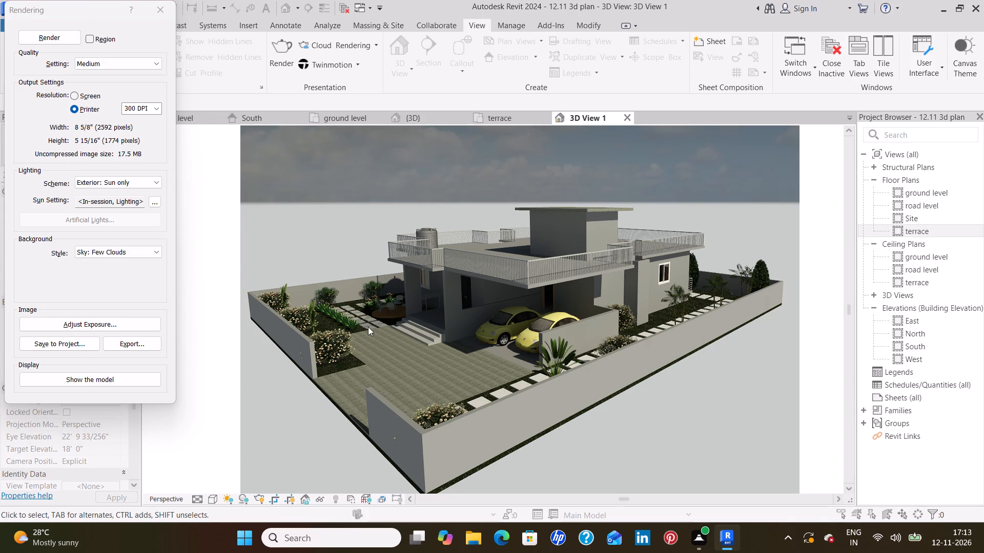
{"action": "scroll", "coordinate": [317, 318], "scroll_direction": "up", "scroll_amount": 5}
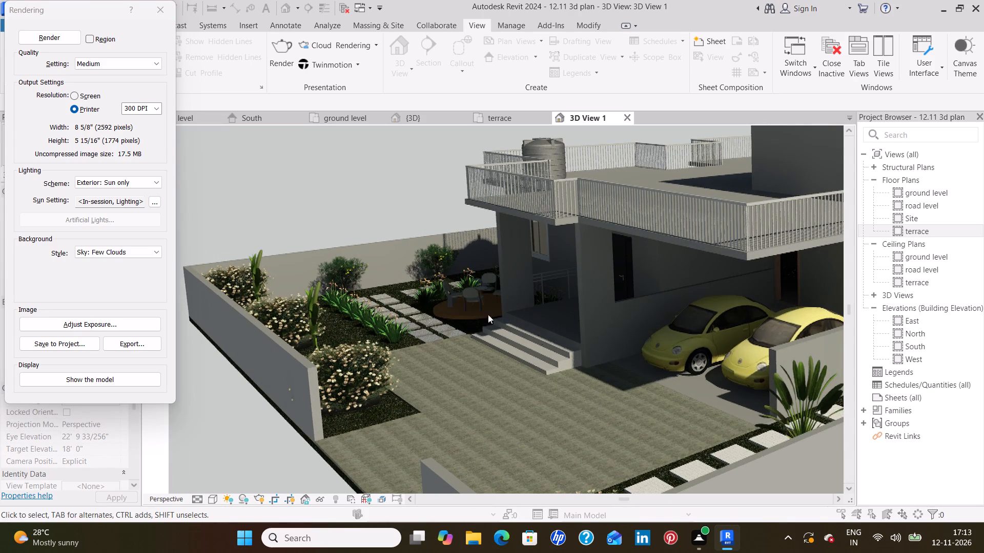
{"action": "scroll", "coordinate": [685, 378], "scroll_direction": "down", "scroll_amount": 4}
{"action": "middle_click_drag", "start_coordinate": [759, 392], "coordinate": [489, 419]}
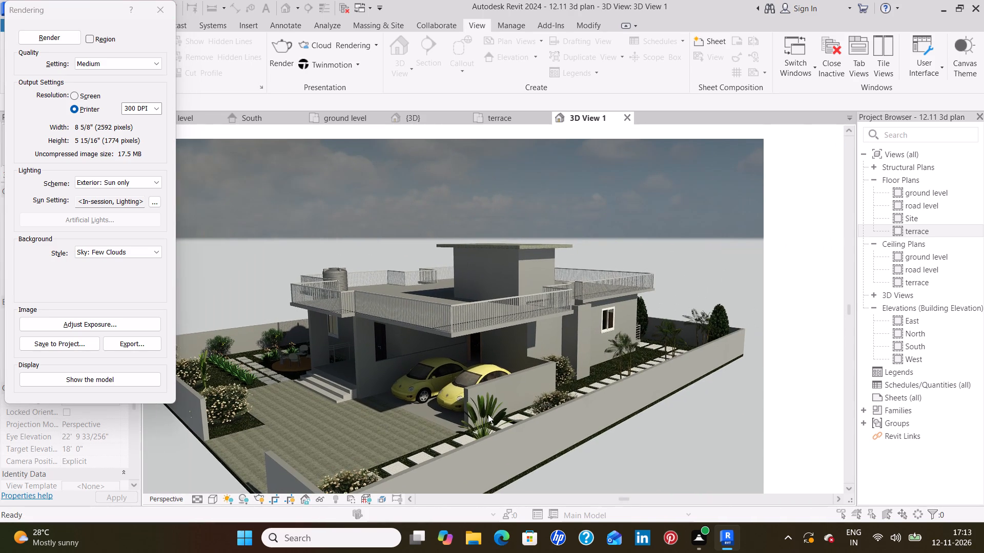
{"action": "scroll", "coordinate": [639, 351], "scroll_direction": "up", "scroll_amount": 3}
{"action": "scroll", "coordinate": [578, 358], "scroll_direction": "up", "scroll_amount": 3}
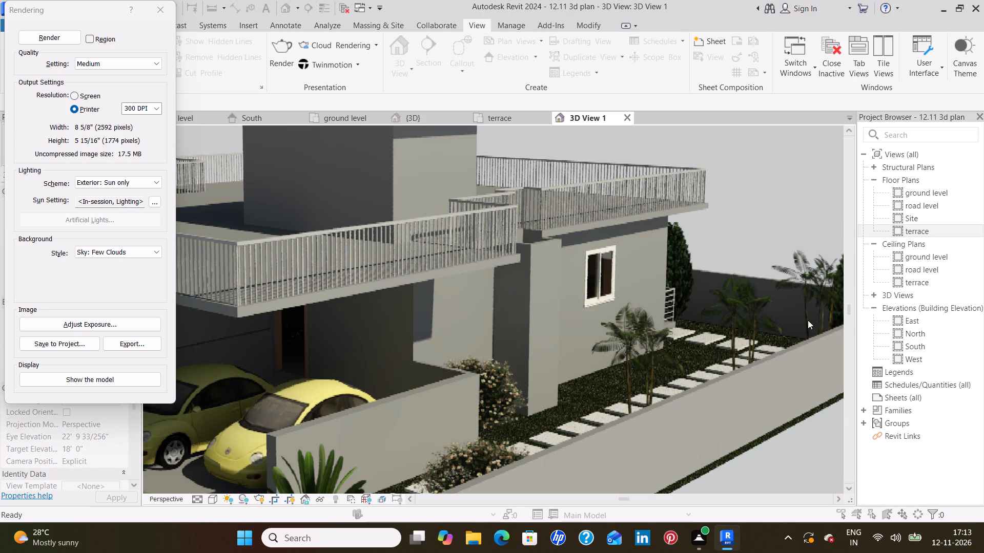
{"action": "scroll", "coordinate": [796, 278], "scroll_direction": "down", "scroll_amount": 4}
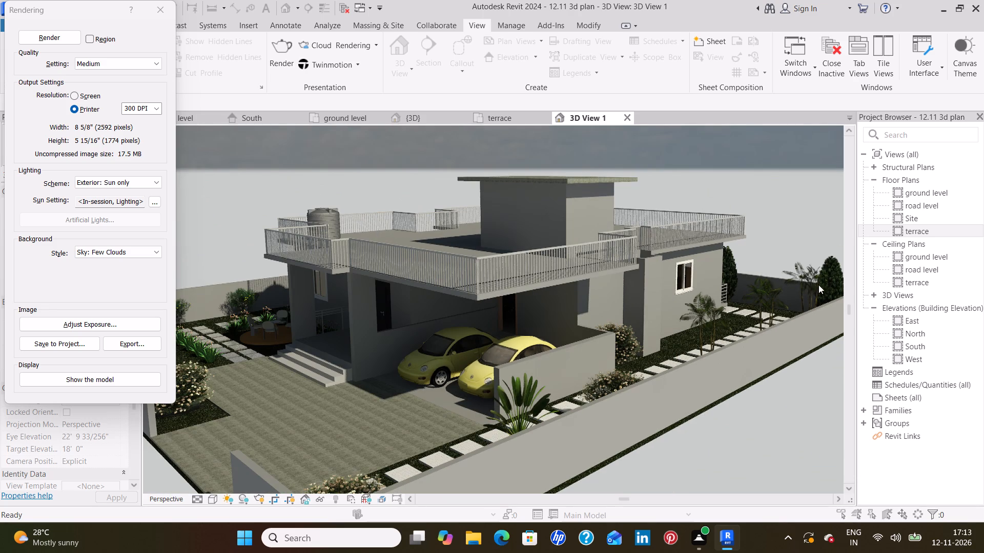
{"action": "middle_click_drag", "start_coordinate": [360, 360], "coordinate": [488, 334]}
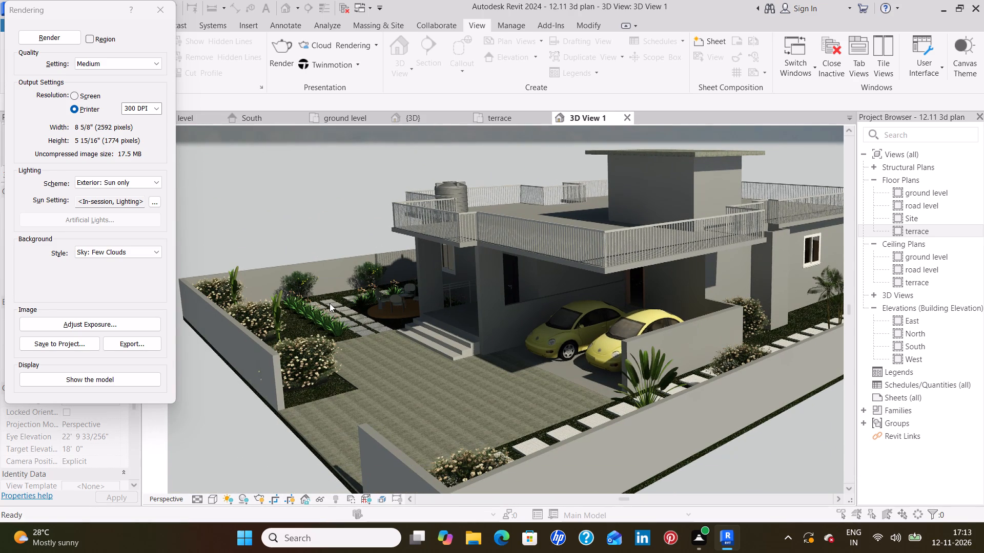
{"action": "scroll", "coordinate": [420, 312], "scroll_direction": "down", "scroll_amount": 2}
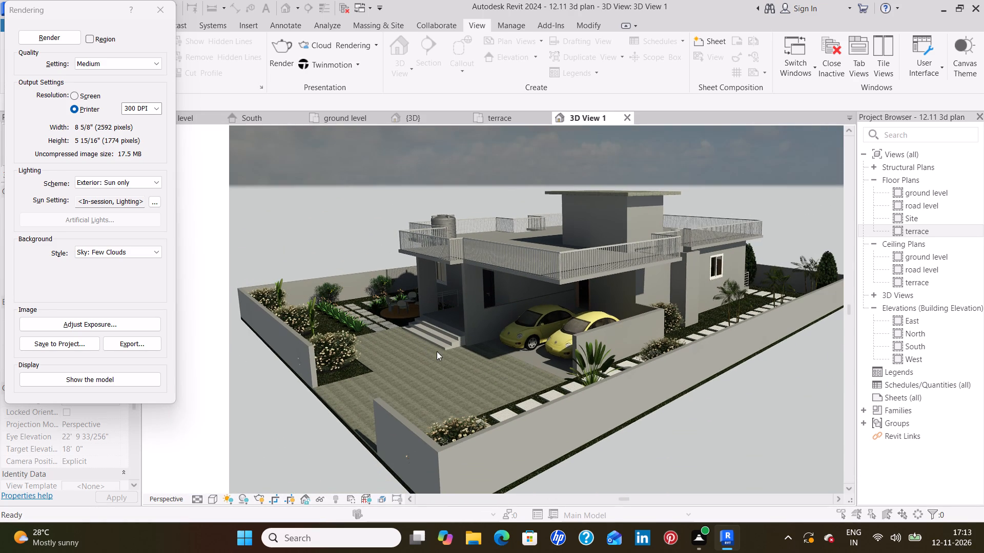
Export the rendered image to the Desktop as a JPEG file named 3D View 1.
{"action": "left_click", "coordinate": [153, 341]}
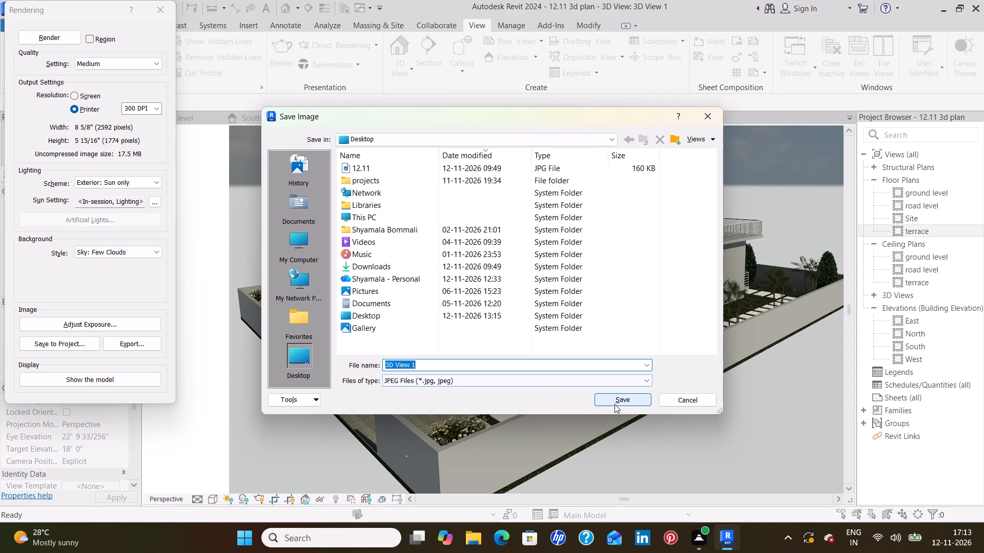
{"action": "left_click", "coordinate": [628, 399]}
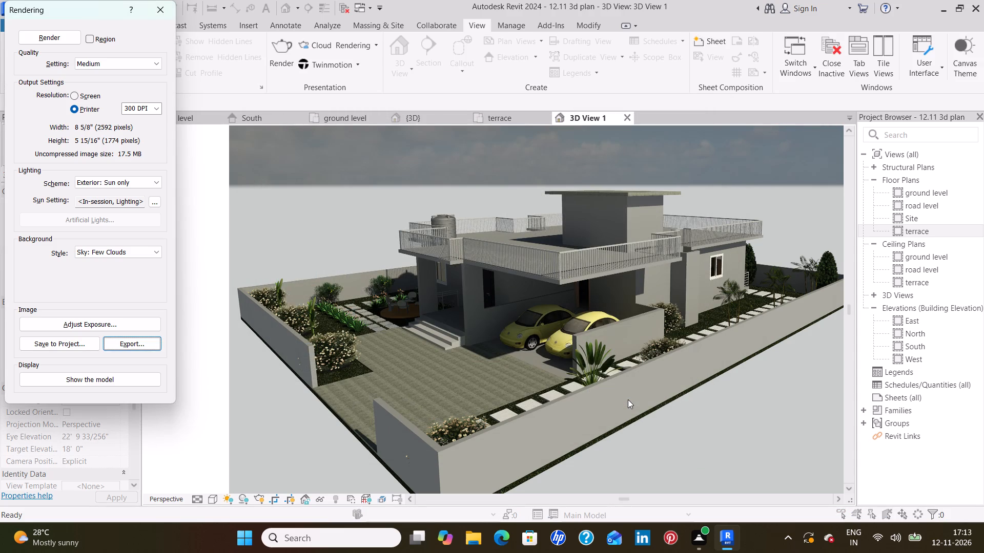
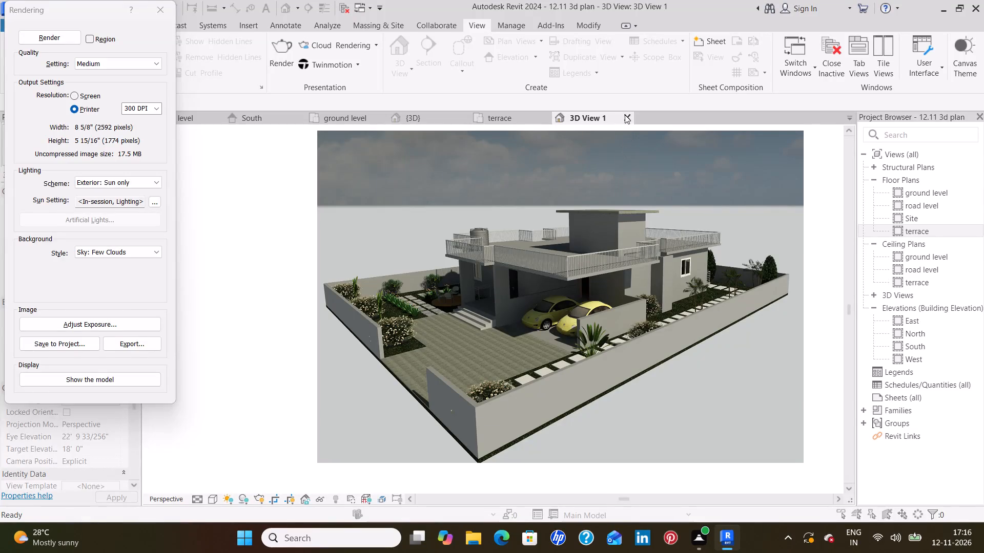
Close the rendered 3D View 1.
{"action": "left_click", "coordinate": [625, 115]}
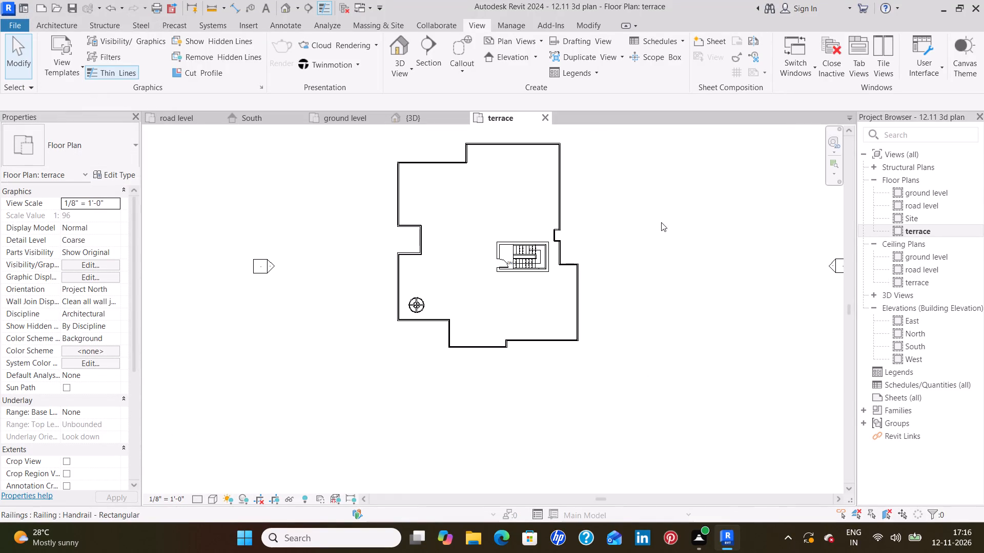
Place a perspective camera in the terrace plan, with its eye outside the southwest corner and its target just beyond the northeast corner.
{"action": "middle_click_drag", "start_coordinate": [661, 222], "coordinate": [638, 309]}
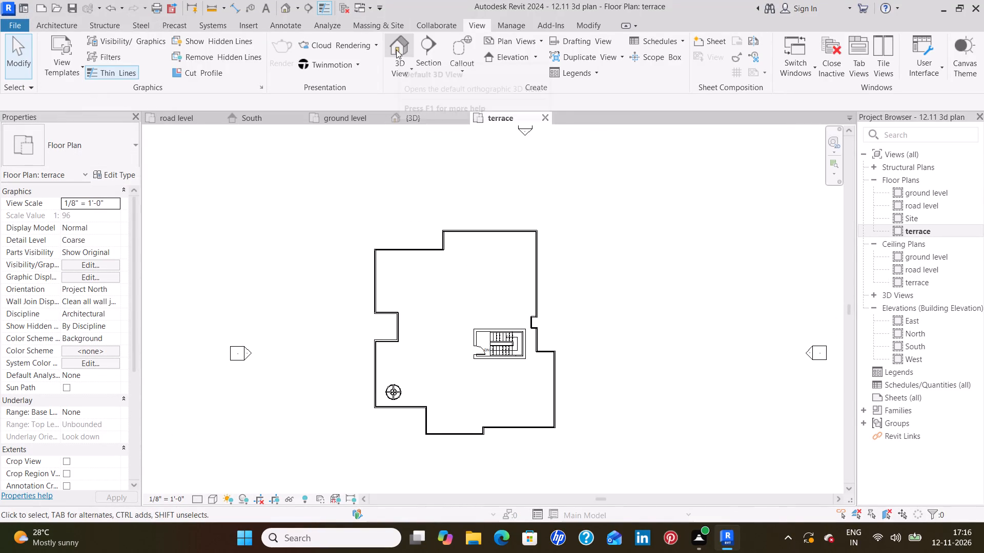
{"action": "left_click", "coordinate": [401, 72]}
{"action": "left_click", "coordinate": [408, 117]}
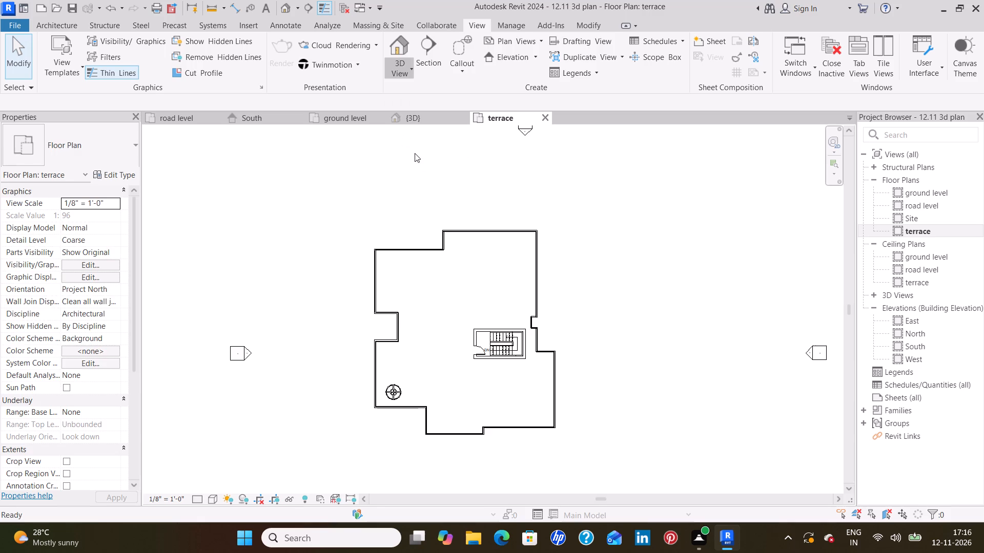
{"action": "middle_click_drag", "start_coordinate": [486, 324], "coordinate": [548, 237]}
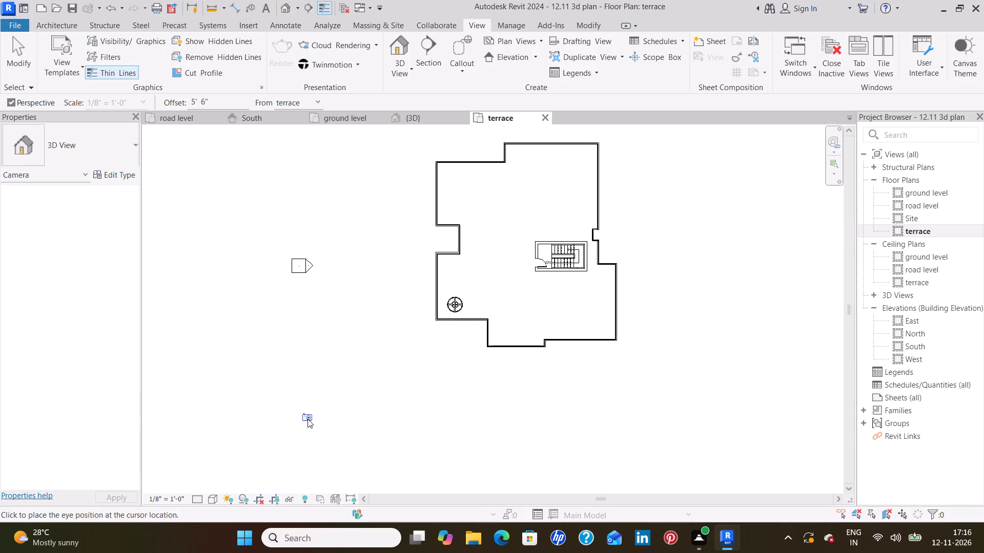
{"action": "left_click", "coordinate": [307, 425]}
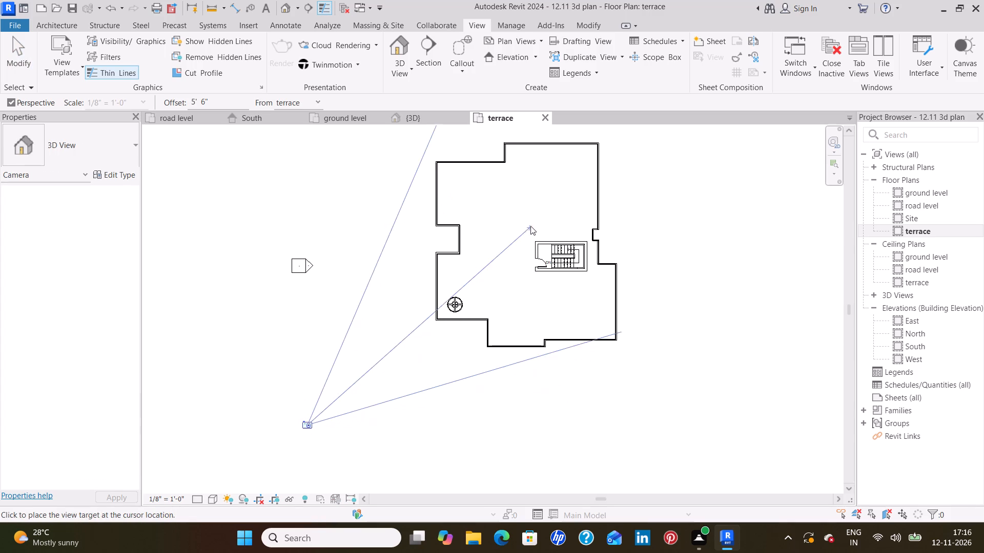
{"action": "left_click", "coordinate": [618, 146]}
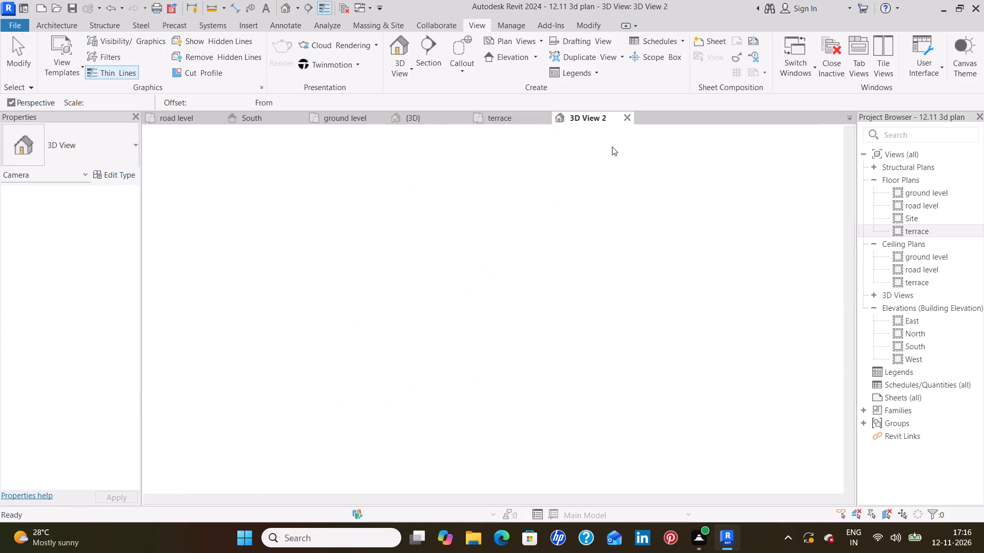
Resize the new camera view's crop region: extend the bottom and both sides around the house and boundary wall, and trim the empty sky above.
{"action": "middle_click_drag", "start_coordinate": [535, 397], "coordinate": [526, 230]}
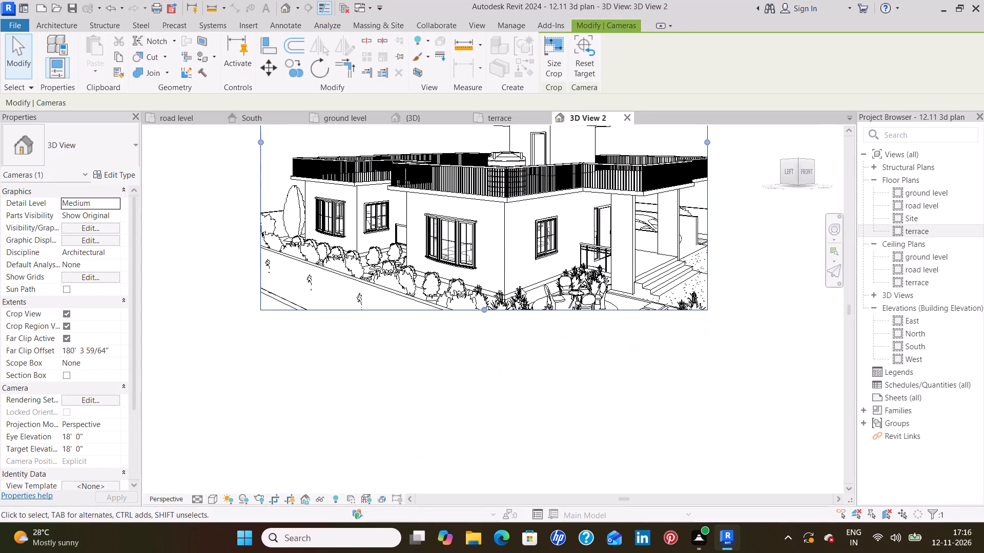
{"action": "left_click_drag", "start_coordinate": [485, 307], "coordinate": [461, 444]}
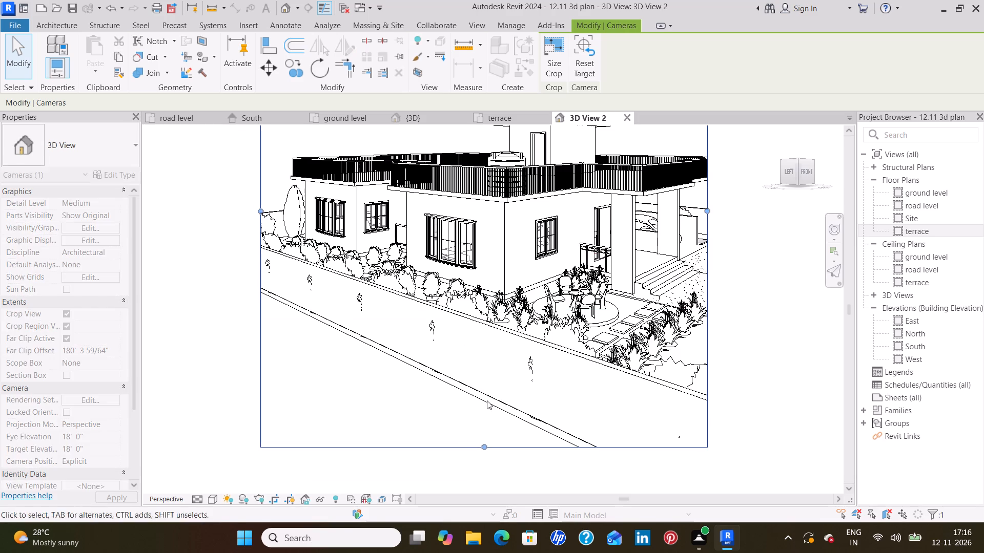
{"action": "middle_click_drag", "start_coordinate": [547, 325], "coordinate": [485, 411]}
{"action": "scroll", "coordinate": [480, 250], "scroll_direction": "down", "scroll_amount": 2}
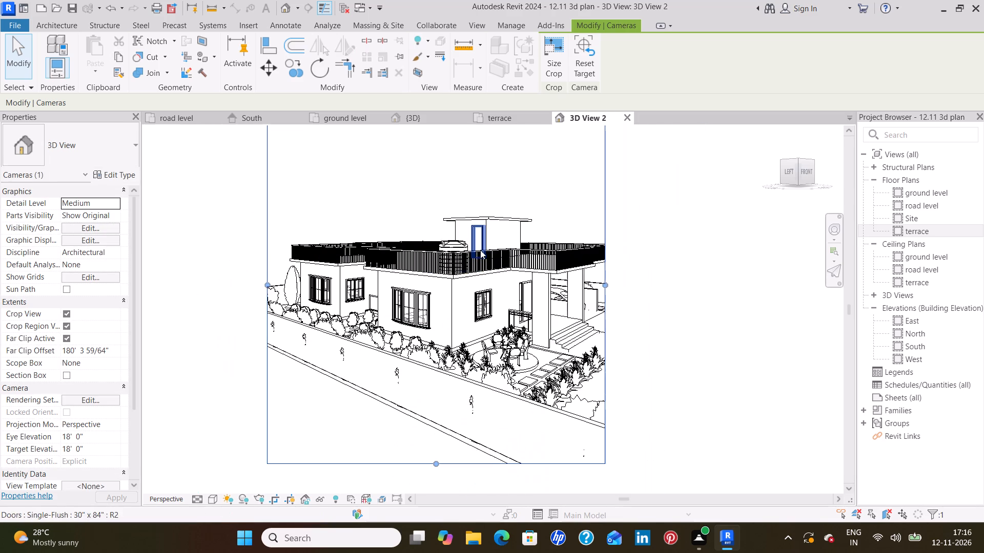
{"action": "scroll", "coordinate": [461, 265], "scroll_direction": "down", "scroll_amount": 1}
{"action": "scroll", "coordinate": [453, 196], "scroll_direction": "down", "scroll_amount": 3}
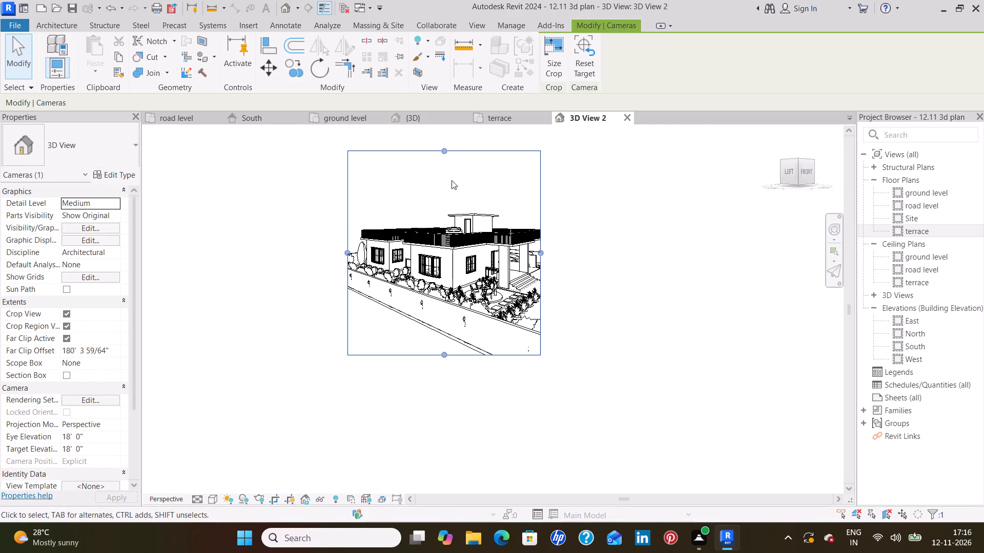
{"action": "left_click_drag", "start_coordinate": [444, 146], "coordinate": [445, 189]}
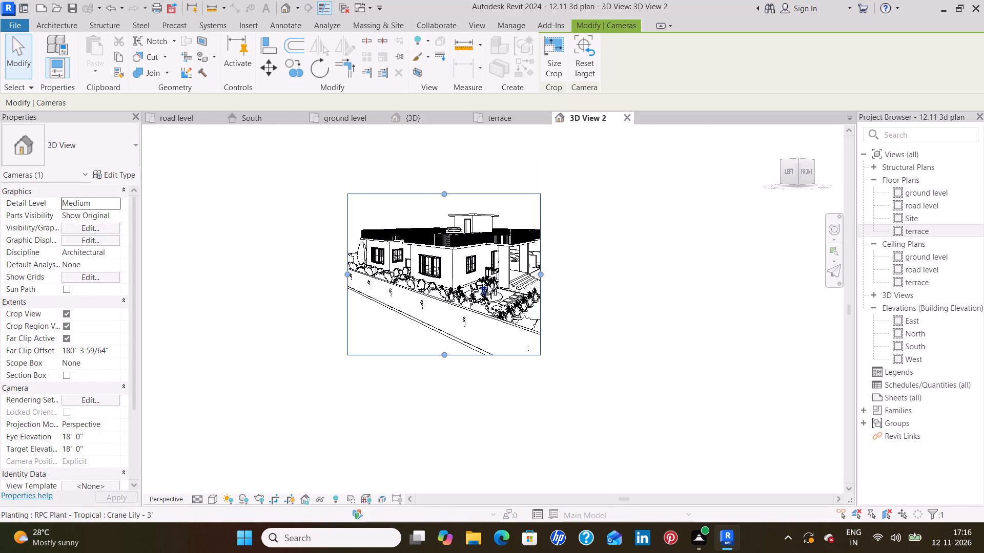
{"action": "scroll", "coordinate": [485, 287], "scroll_direction": "up", "scroll_amount": 3}
{"action": "left_click_drag", "start_coordinate": [569, 265], "coordinate": [622, 274]}
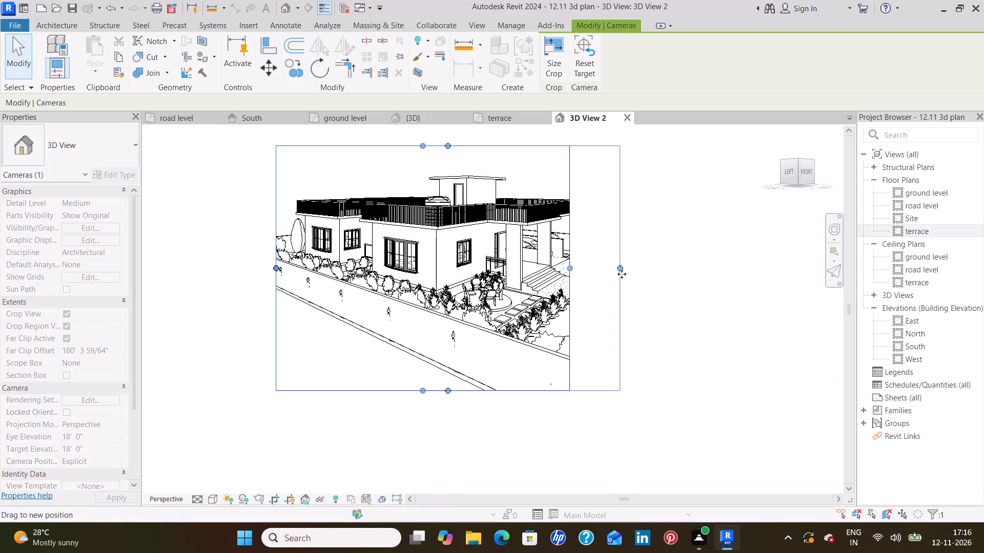
{"action": "left_click_drag", "start_coordinate": [622, 274], "coordinate": [635, 276]}
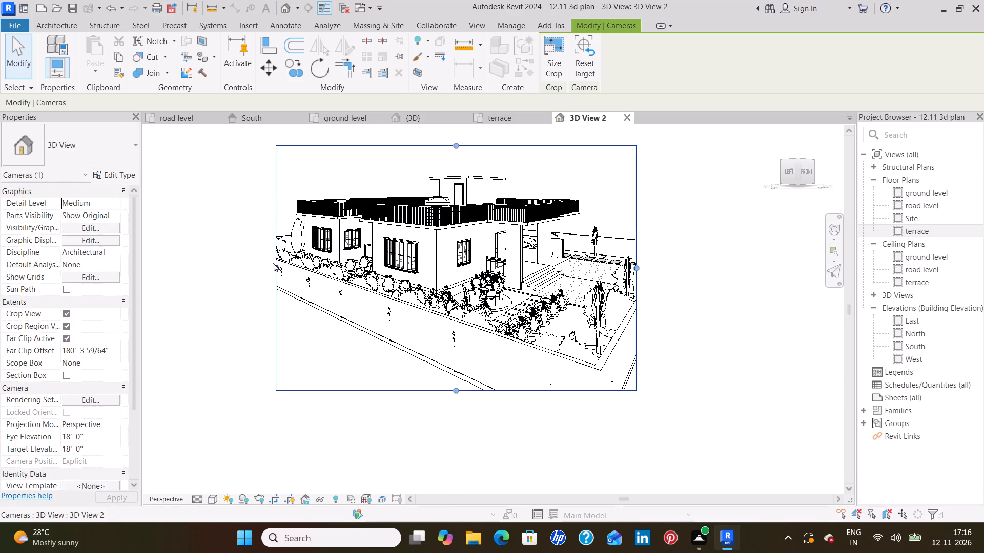
{"action": "left_click_drag", "start_coordinate": [276, 269], "coordinate": [249, 267]}
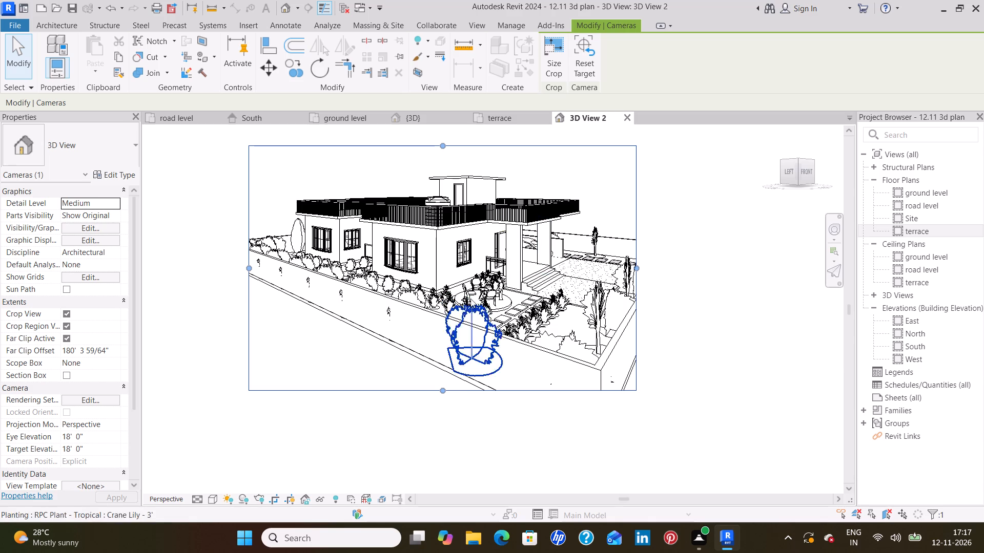
{"action": "scroll", "coordinate": [512, 278], "scroll_direction": "up", "scroll_amount": 2}
{"action": "middle_click_drag", "start_coordinate": [460, 244], "coordinate": [473, 312]}
{"action": "middle_click_drag", "start_coordinate": [549, 294], "coordinate": [571, 261]}
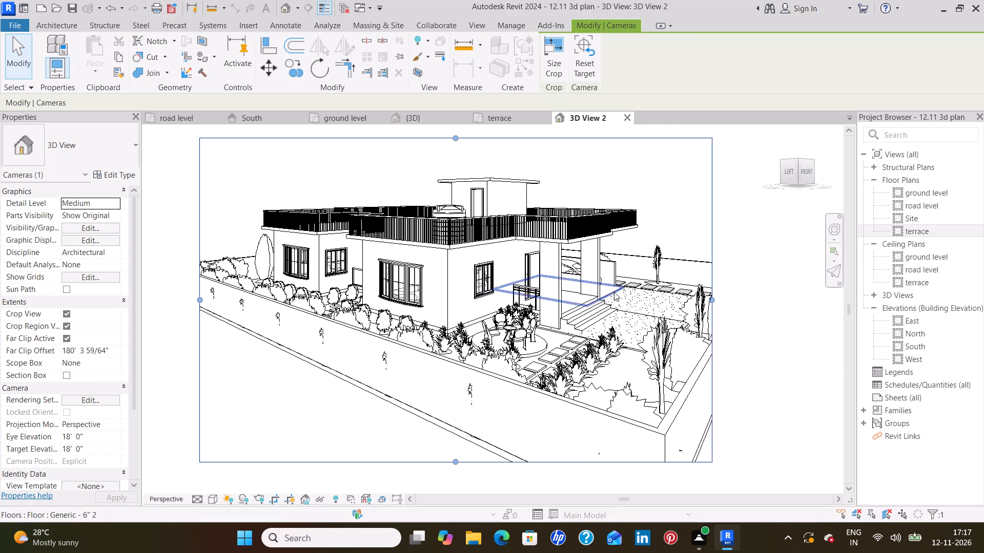
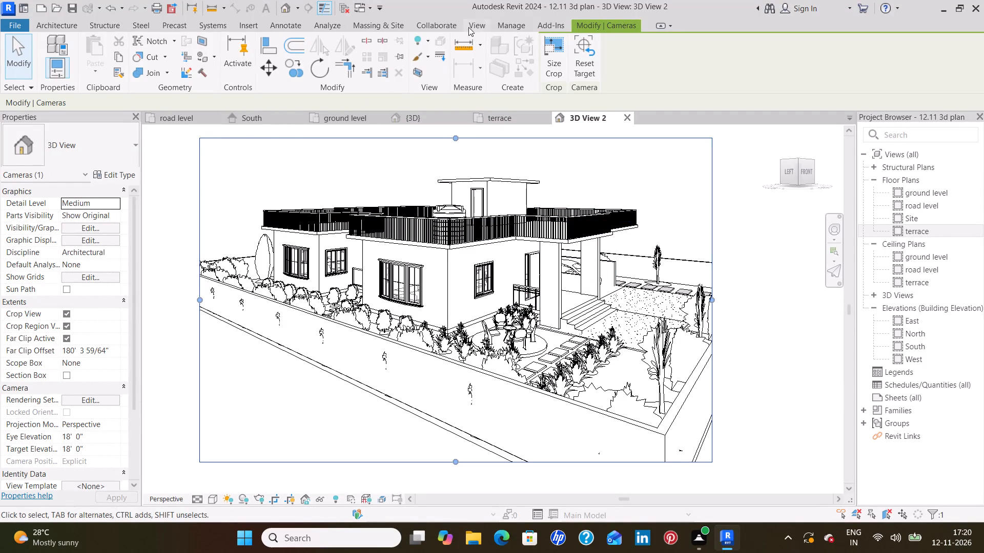
Render the southwest camera view at Medium quality with a printer resolution of 300 DPI.
{"action": "type", "text": "rr"}
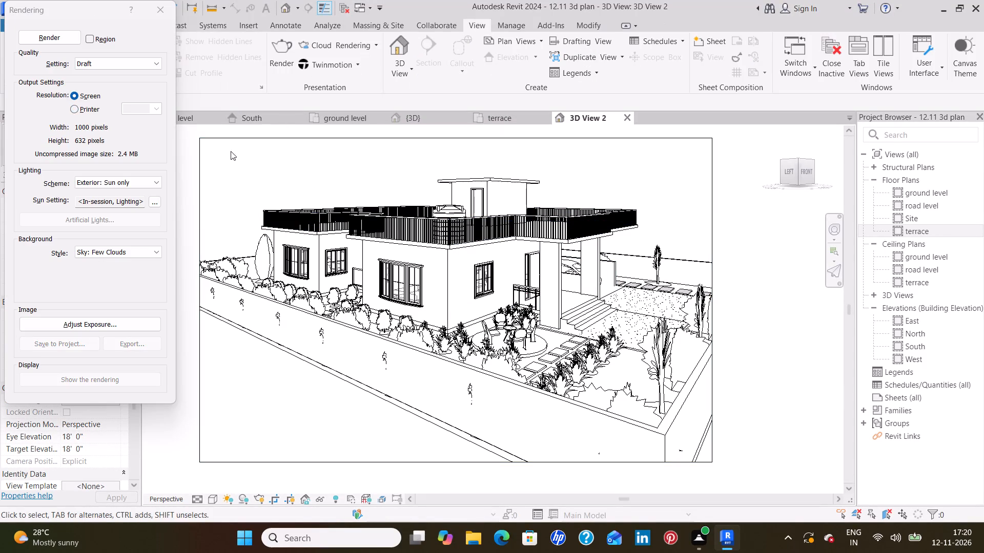
{"action": "left_click", "coordinate": [88, 61]}
{"action": "left_click", "coordinate": [94, 79]}
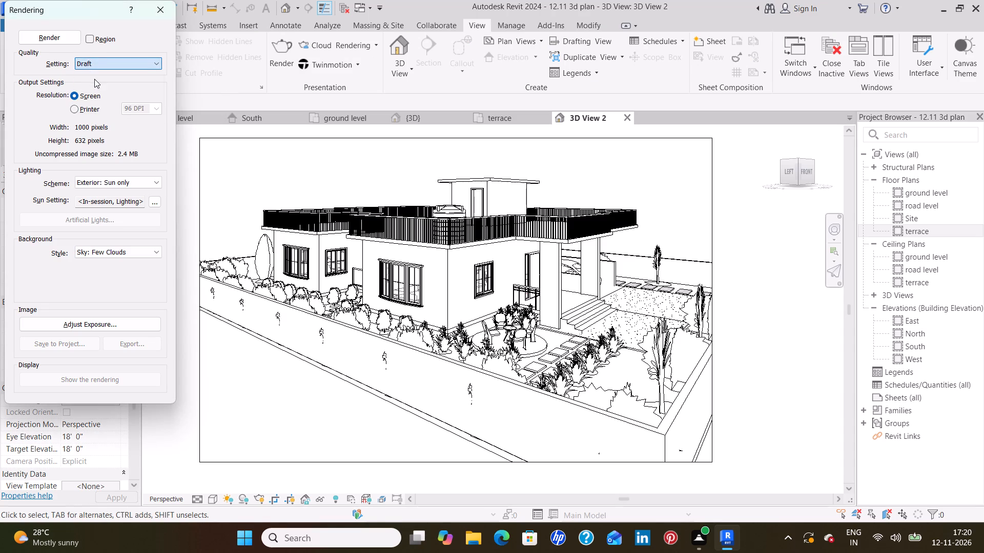
{"action": "left_click", "coordinate": [76, 110]}
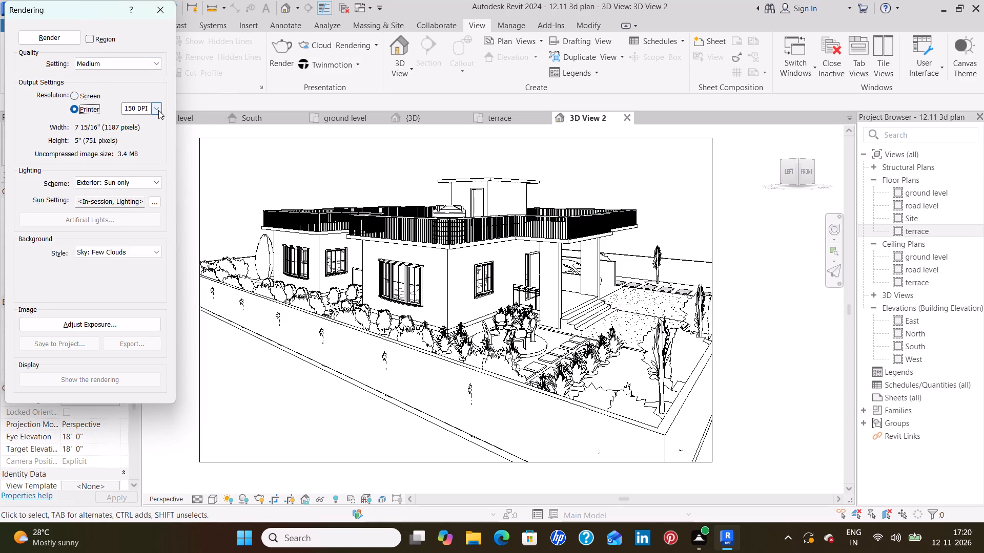
{"action": "left_click", "coordinate": [158, 110]}
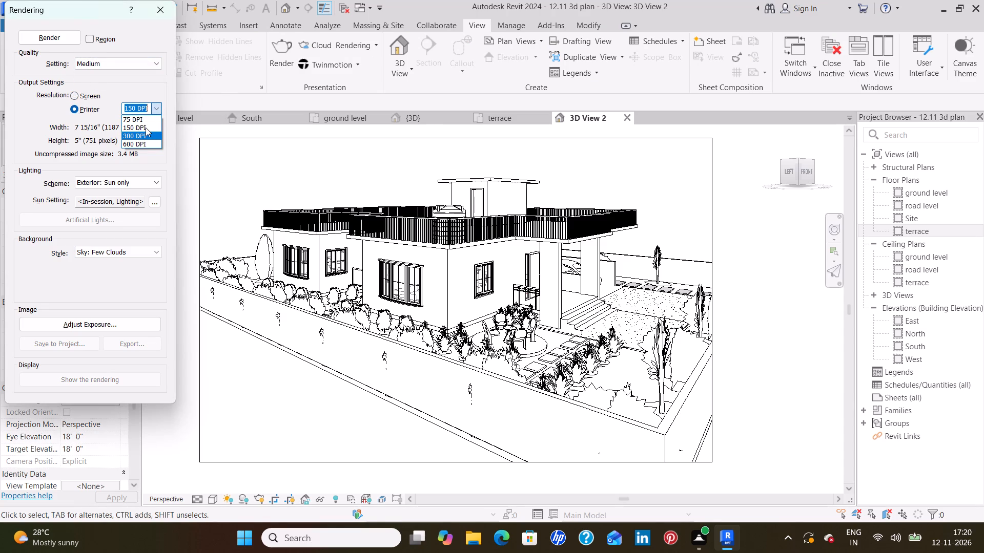
{"action": "left_click", "coordinate": [147, 137]}
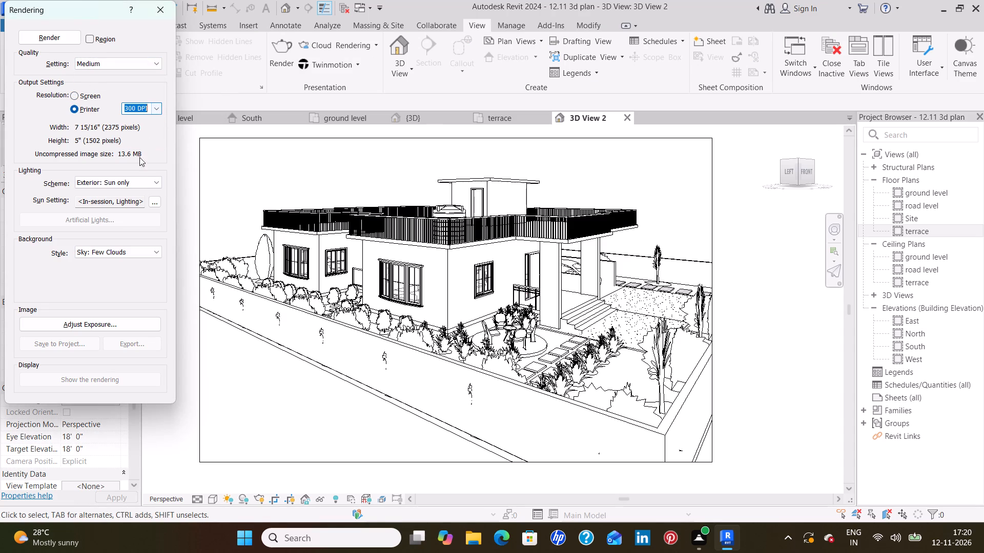
{"action": "left_click", "coordinate": [55, 37]}
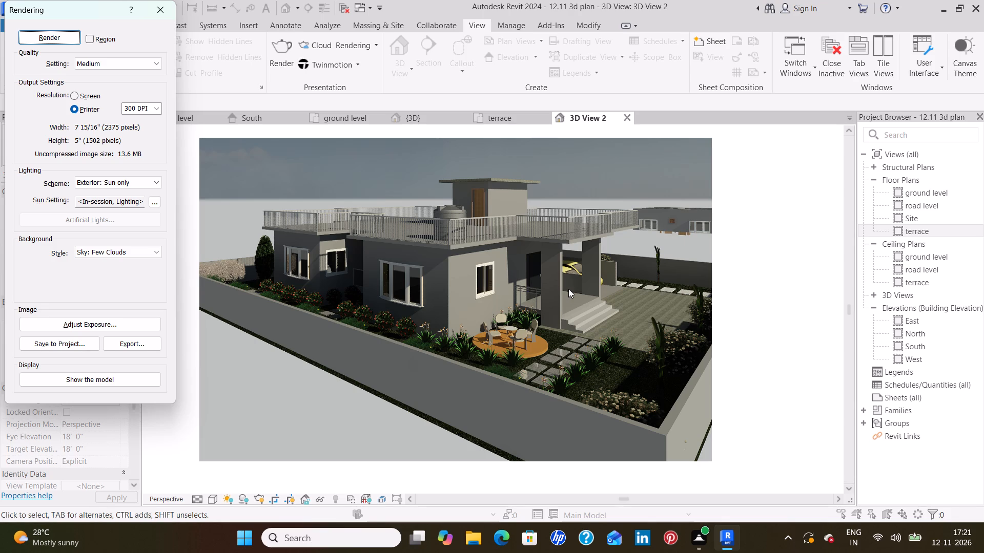
Export the rendering to the Desktop as a JPEG named 3D View 2 and close the view.
{"action": "left_click", "coordinate": [148, 344]}
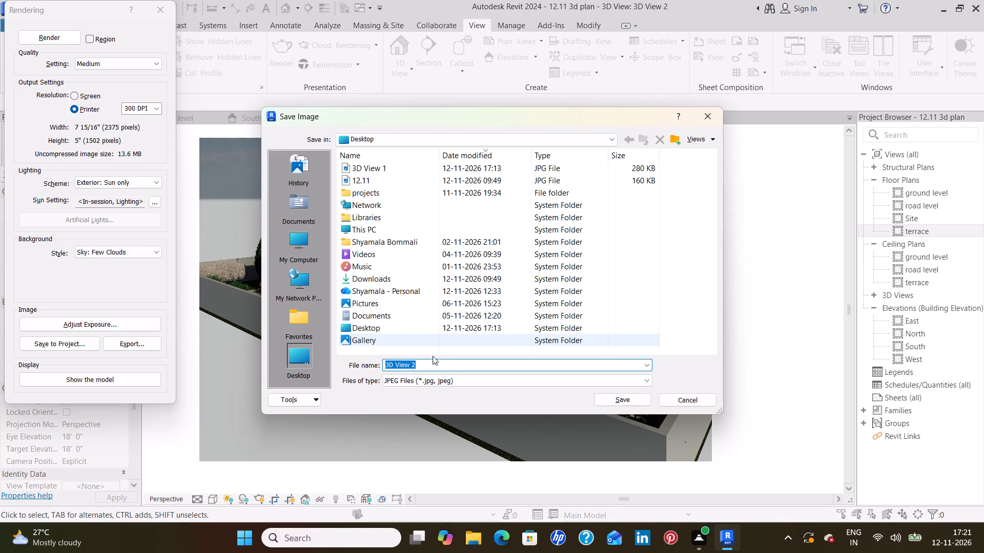
{"action": "left_click", "coordinate": [632, 395]}
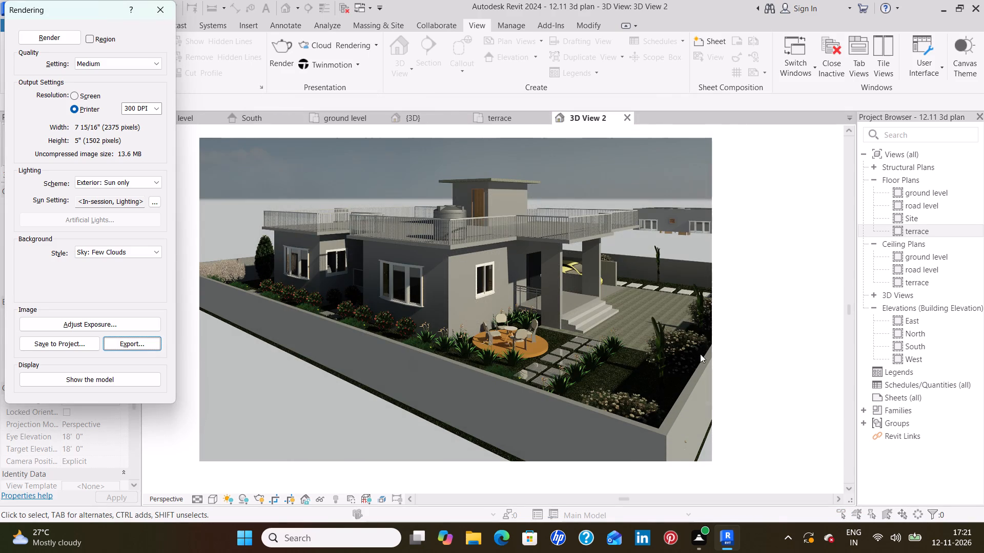
{"action": "left_click", "coordinate": [625, 116]}
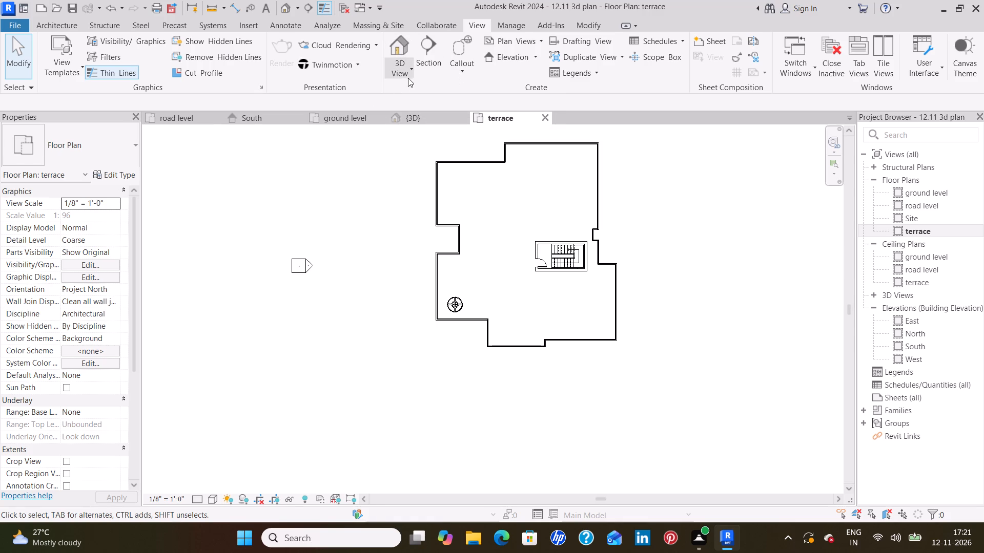
Place a perspective camera in the terrace plan, with its eye south of the house beside the south elevation marker and its target just beyond the north wall.
{"action": "left_click", "coordinate": [398, 71]}
{"action": "left_click", "coordinate": [435, 118]}
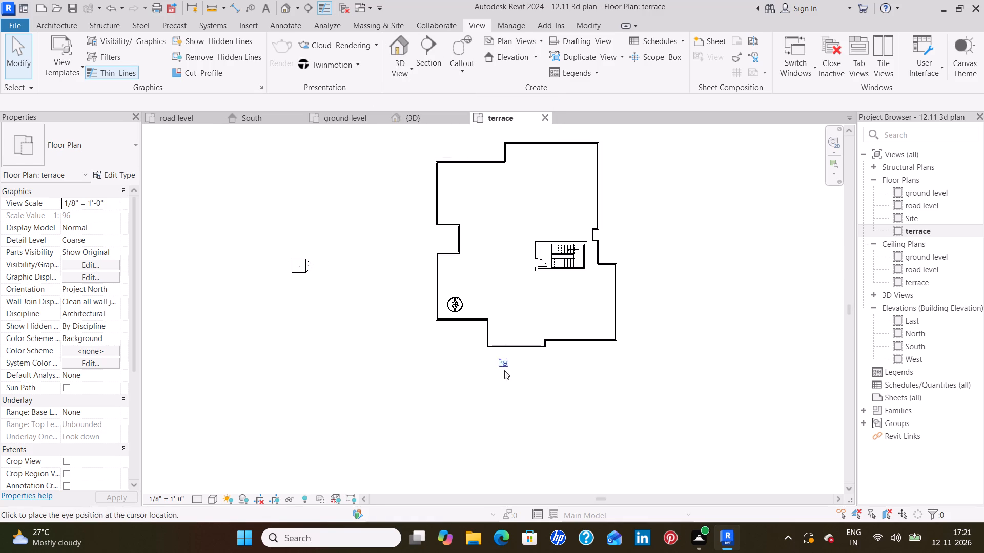
{"action": "middle_click_drag", "start_coordinate": [511, 441], "coordinate": [529, 326]}
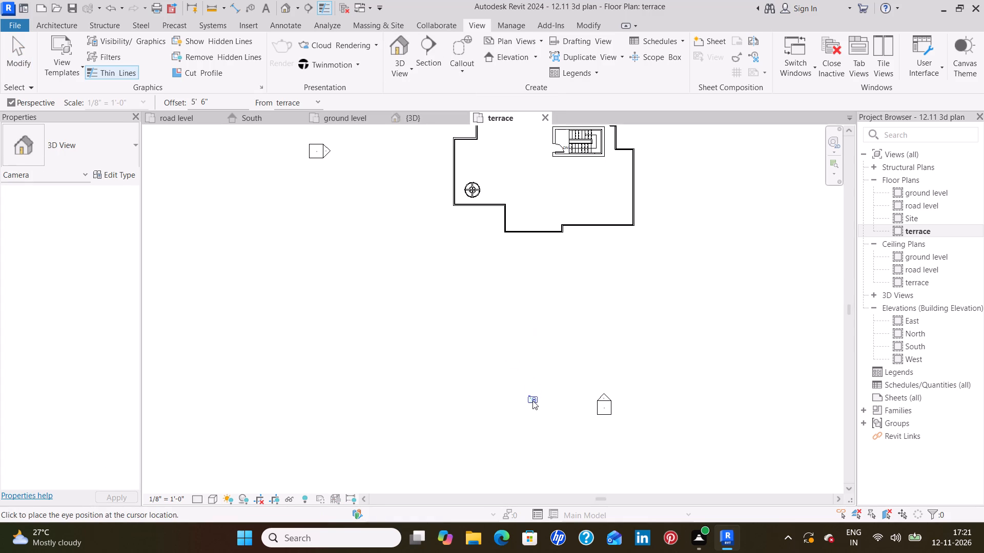
{"action": "left_click", "coordinate": [532, 401]}
{"action": "middle_click_drag", "start_coordinate": [545, 177], "coordinate": [509, 436]}
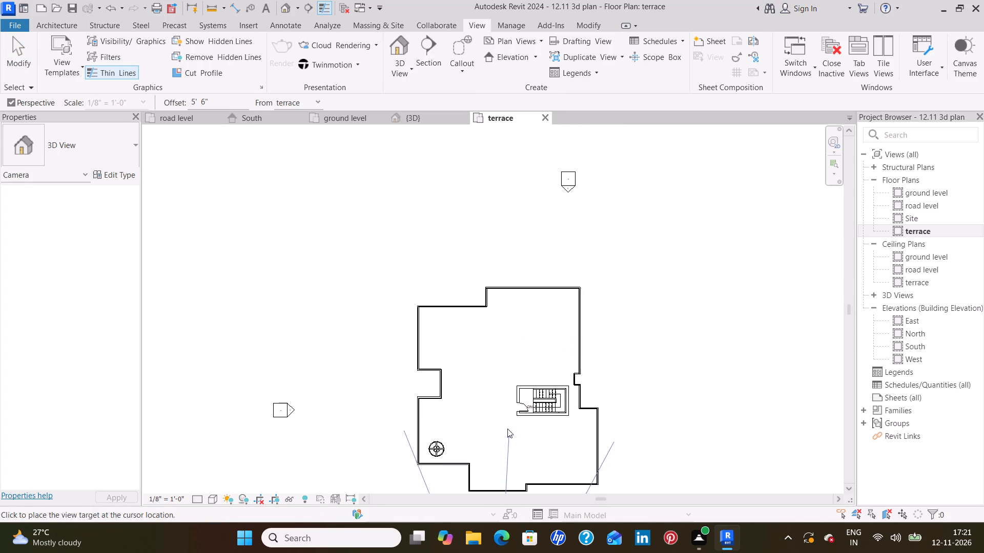
{"action": "left_click", "coordinate": [530, 241]}
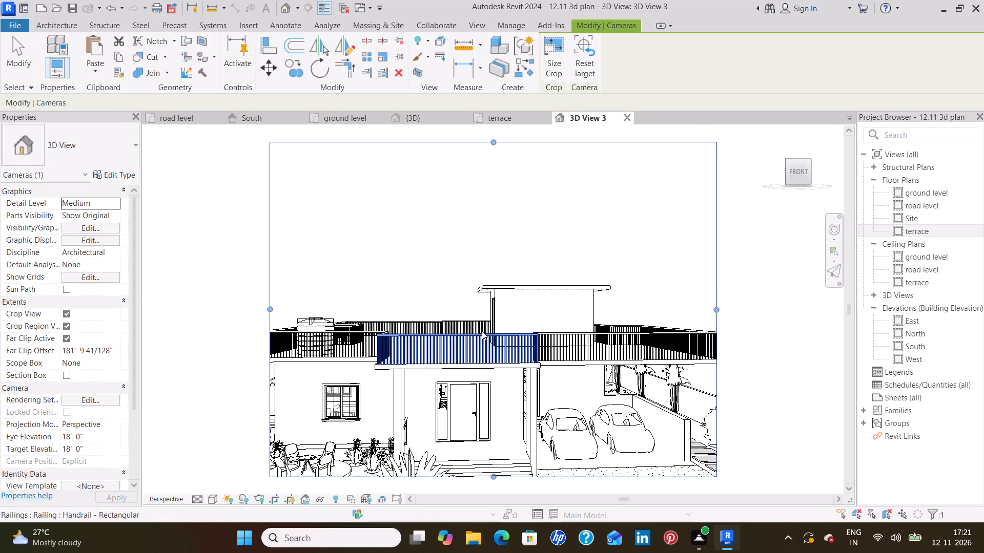
Resize the front camera view's crop region: extend the bottom and both sides around the front yard and boundary walls, and trim the empty sky above.
{"action": "scroll", "coordinate": [501, 348], "scroll_direction": "down", "scroll_amount": 2}
{"action": "middle_click_drag", "start_coordinate": [491, 391], "coordinate": [516, 291]}
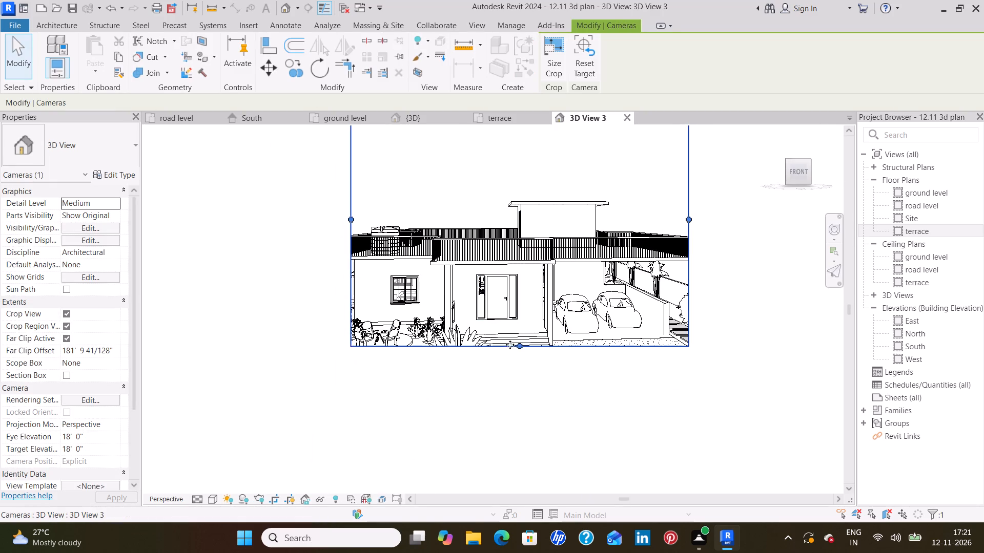
{"action": "left_click_drag", "start_coordinate": [518, 348], "coordinate": [518, 431]}
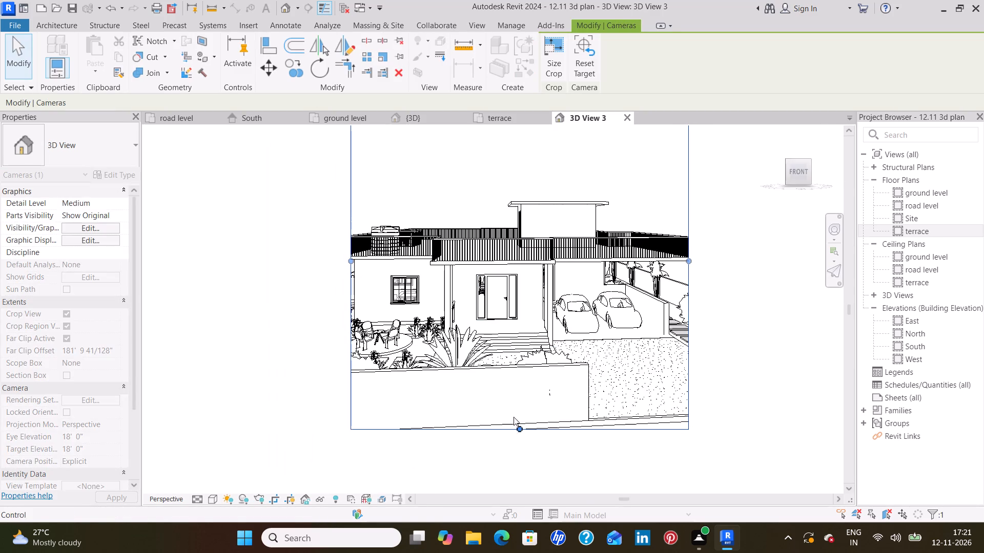
{"action": "middle_click_drag", "start_coordinate": [583, 352], "coordinate": [529, 409]}
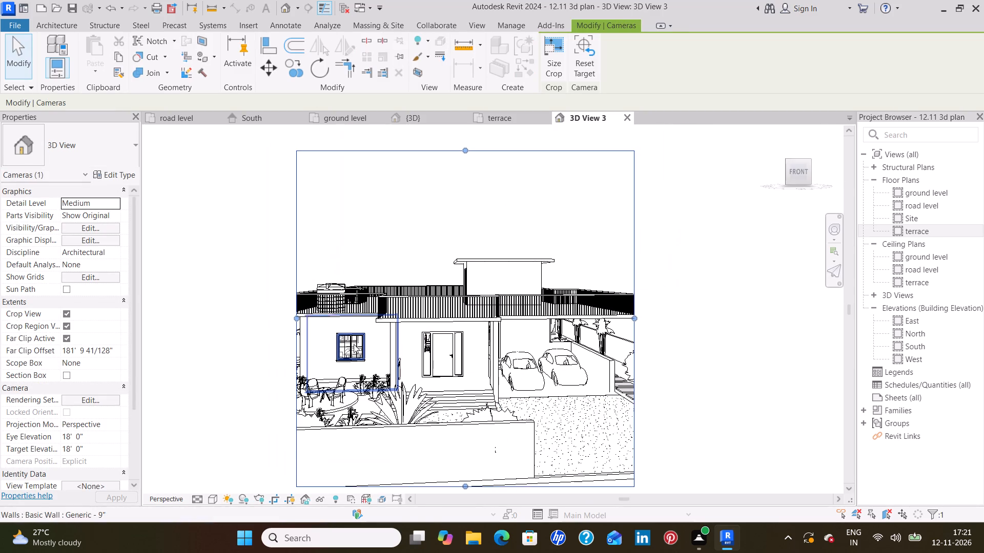
{"action": "left_click_drag", "start_coordinate": [297, 320], "coordinate": [249, 316]}
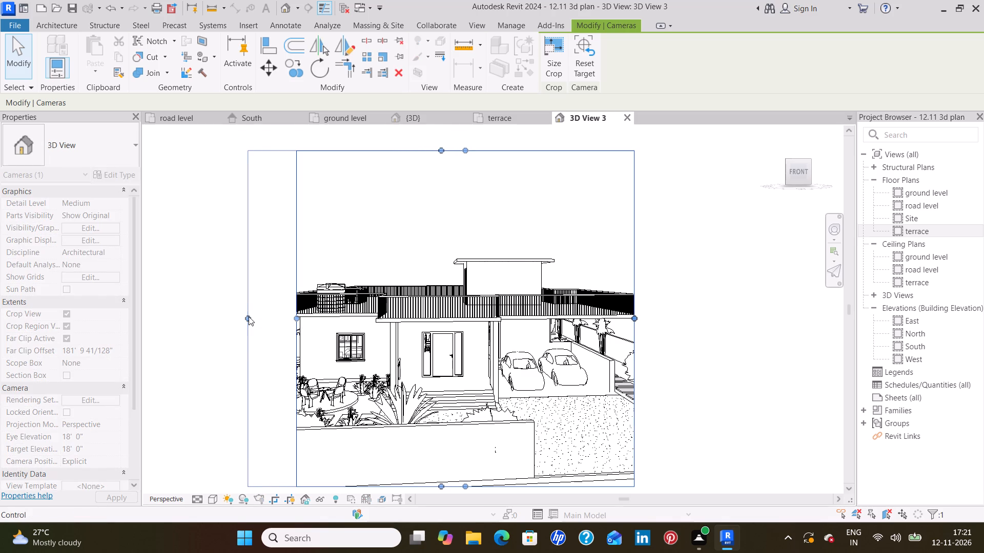
{"action": "left_click_drag", "start_coordinate": [244, 314], "coordinate": [210, 319]}
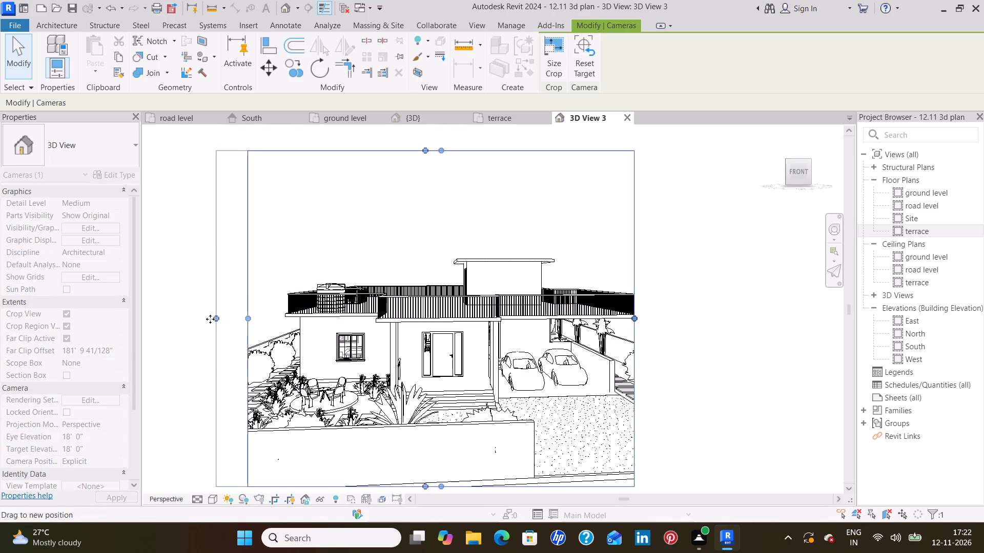
{"action": "left_click_drag", "start_coordinate": [210, 319], "coordinate": [194, 318]}
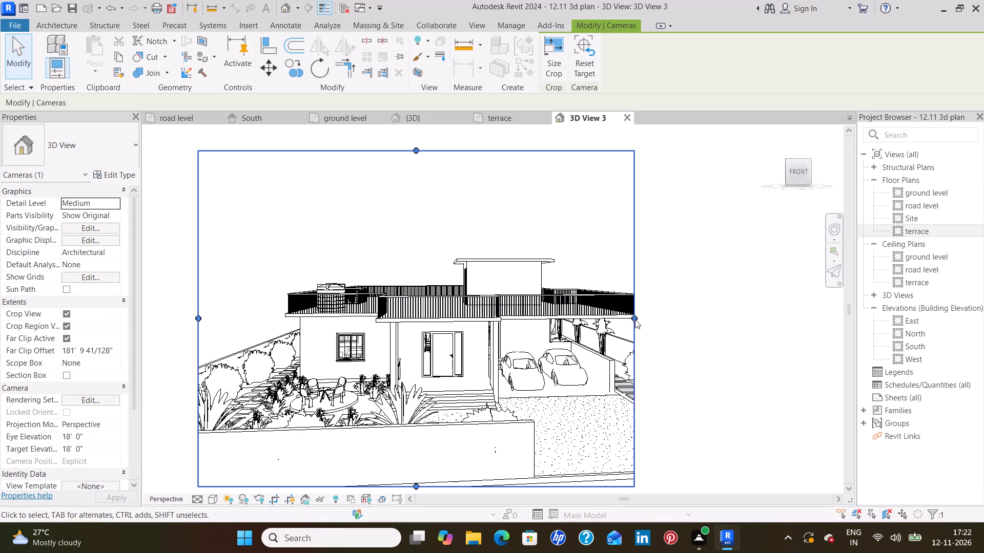
{"action": "left_click_drag", "start_coordinate": [635, 320], "coordinate": [691, 329]}
{"action": "left_click_drag", "start_coordinate": [689, 320], "coordinate": [698, 320]}
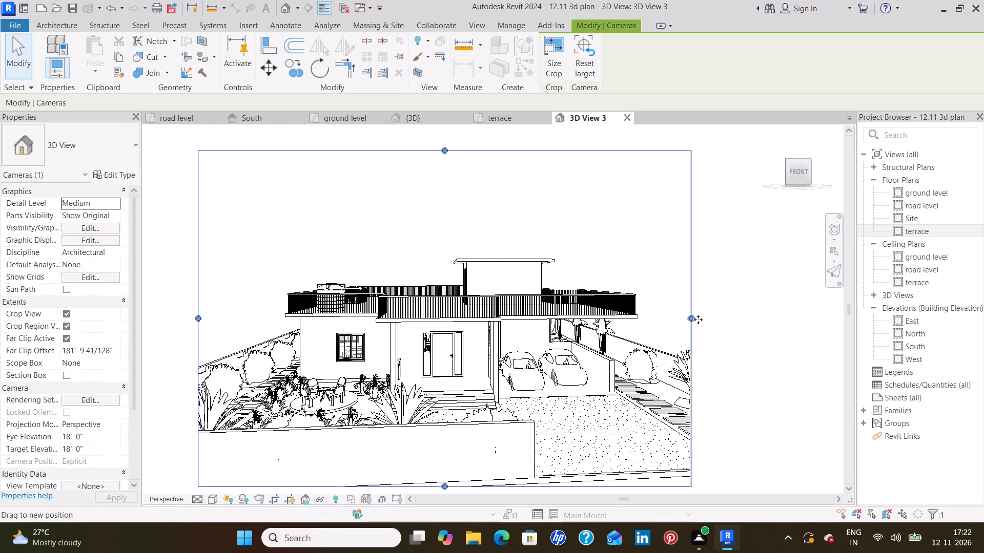
{"action": "left_click_drag", "start_coordinate": [698, 320], "coordinate": [755, 328]}
{"action": "middle_click_drag", "start_coordinate": [514, 242], "coordinate": [514, 273]}
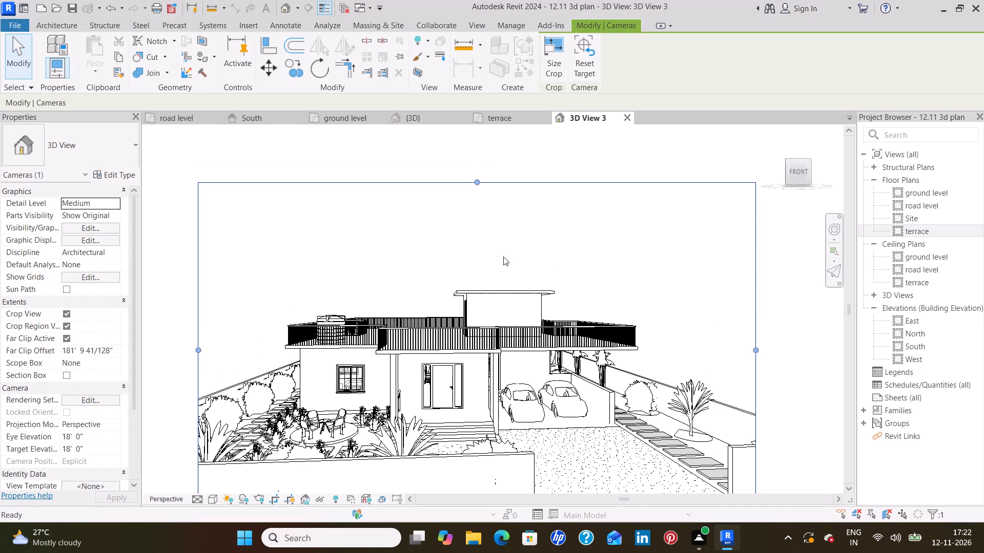
{"action": "left_click_drag", "start_coordinate": [482, 183], "coordinate": [482, 232]}
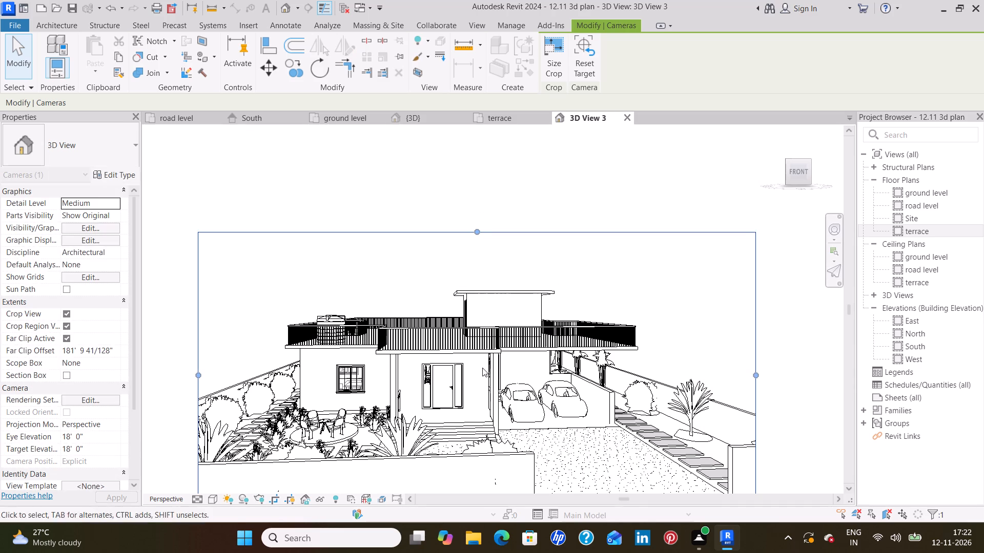
{"action": "middle_click_drag", "start_coordinate": [489, 369], "coordinate": [507, 313]}
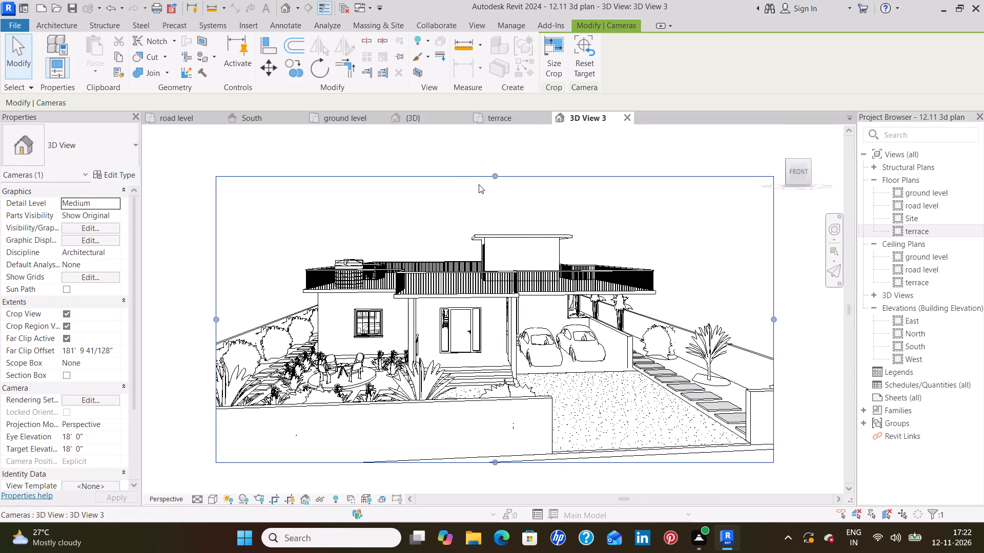
Render the front camera view at Medium quality with a printer resolution of 300 DPI.
{"action": "key", "text": "r"}
{"action": "key", "text": "r"}
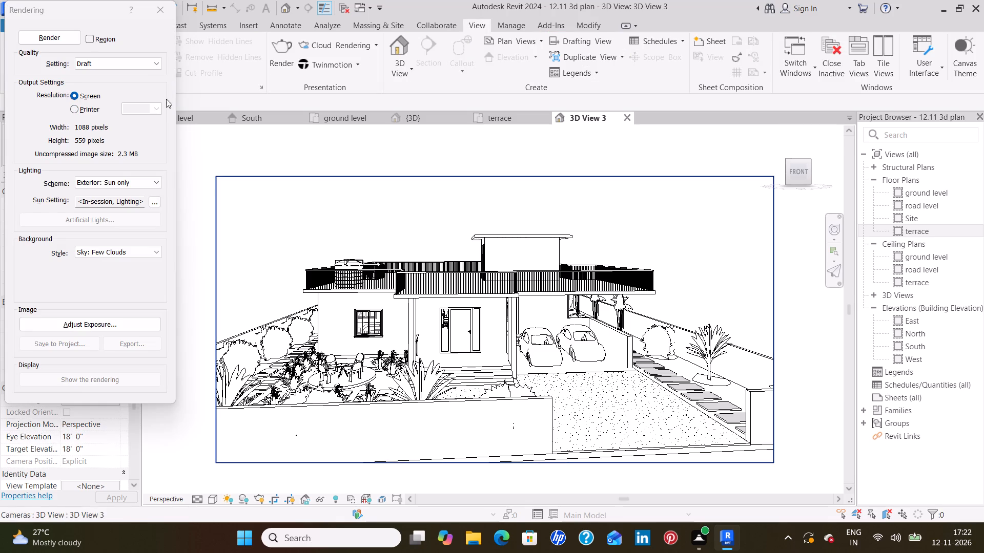
{"action": "left_click", "coordinate": [149, 63]}
{"action": "left_click", "coordinate": [137, 81]}
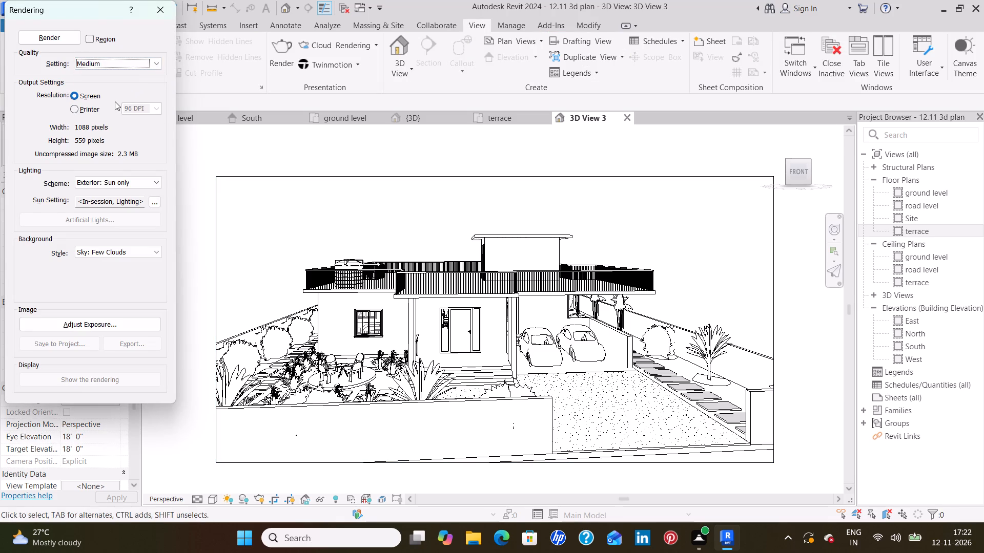
{"action": "left_click", "coordinate": [75, 110]}
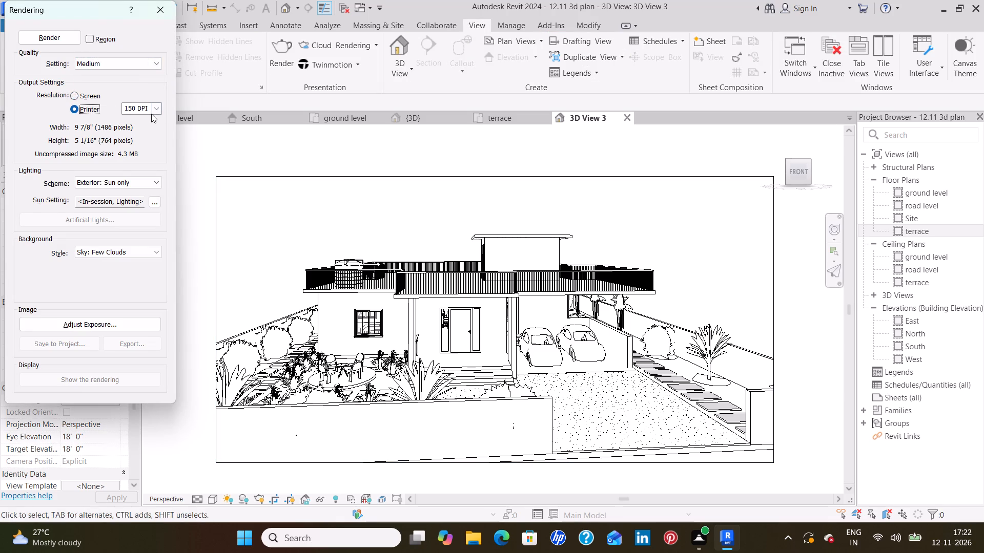
{"action": "left_click", "coordinate": [158, 112]}
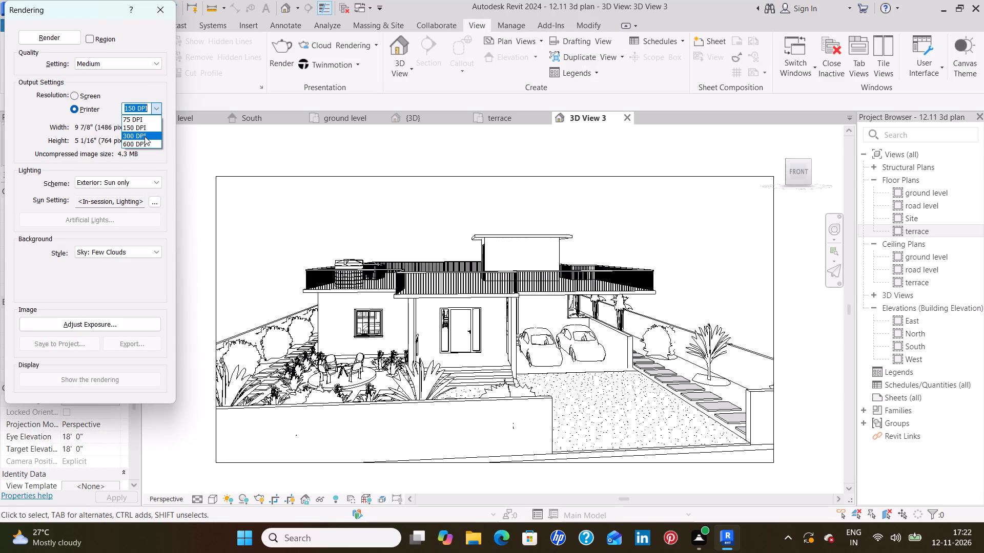
{"action": "left_click", "coordinate": [145, 136]}
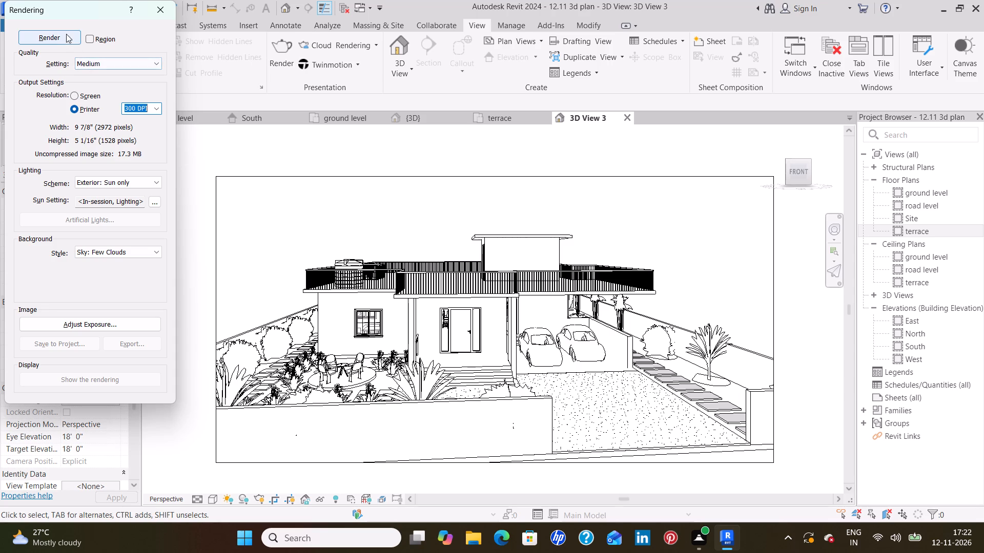
{"action": "left_click", "coordinate": [61, 36]}
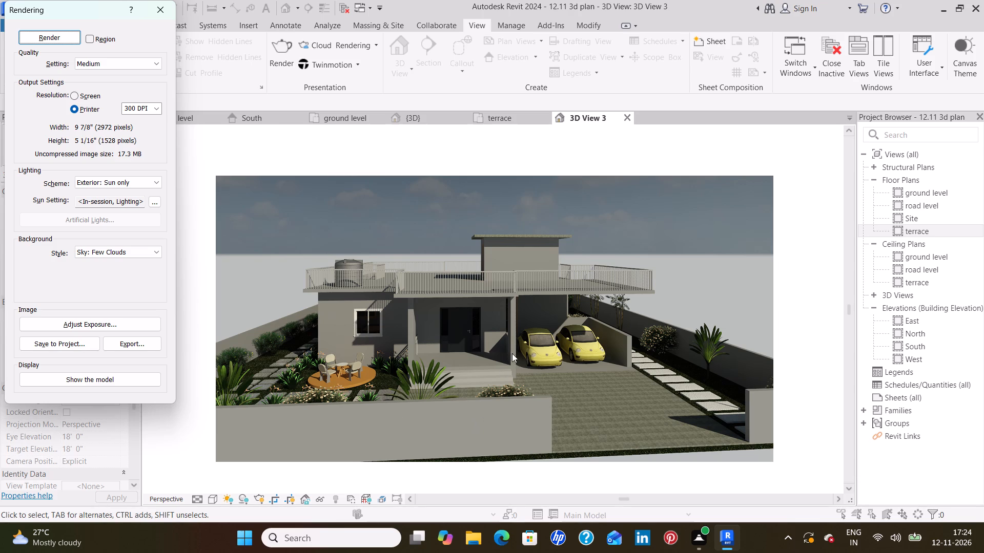
Export the rendering to the Desktop as a JPEG named 3D View 3, and close the view without saving the project.
{"action": "scroll", "coordinate": [513, 353], "scroll_direction": "up", "scroll_amount": 2}
{"action": "scroll", "coordinate": [512, 353], "scroll_direction": "down", "scroll_amount": 2}
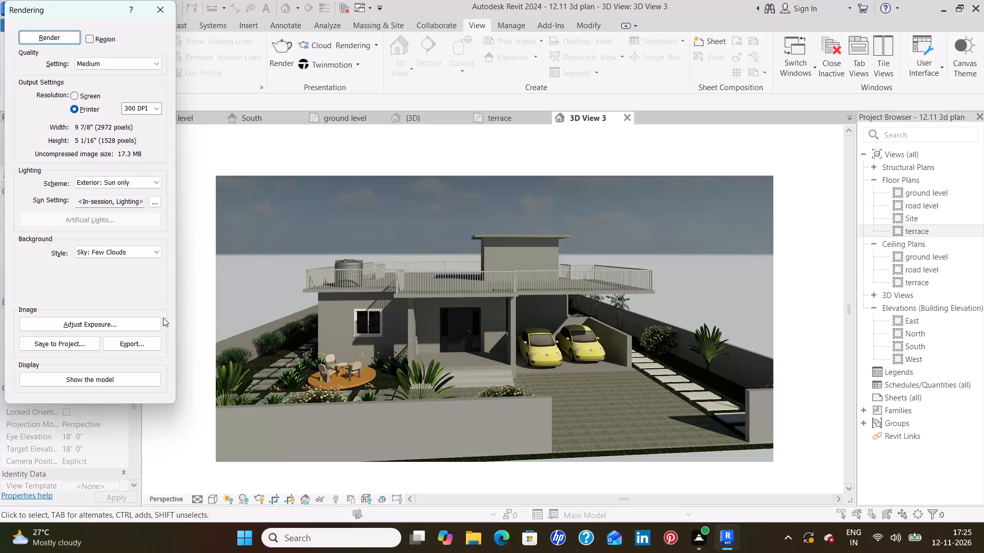
{"action": "left_click", "coordinate": [131, 344]}
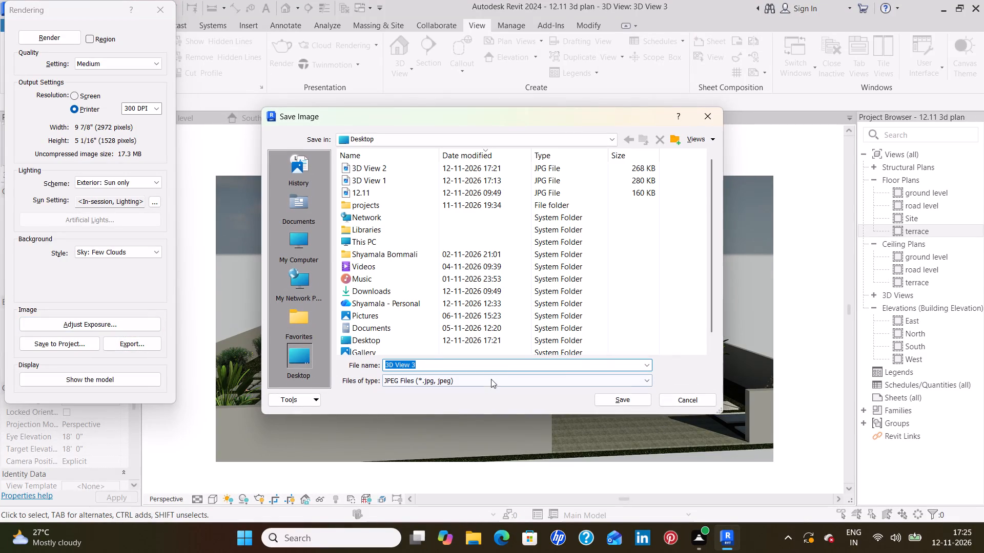
{"action": "left_click", "coordinate": [634, 396]}
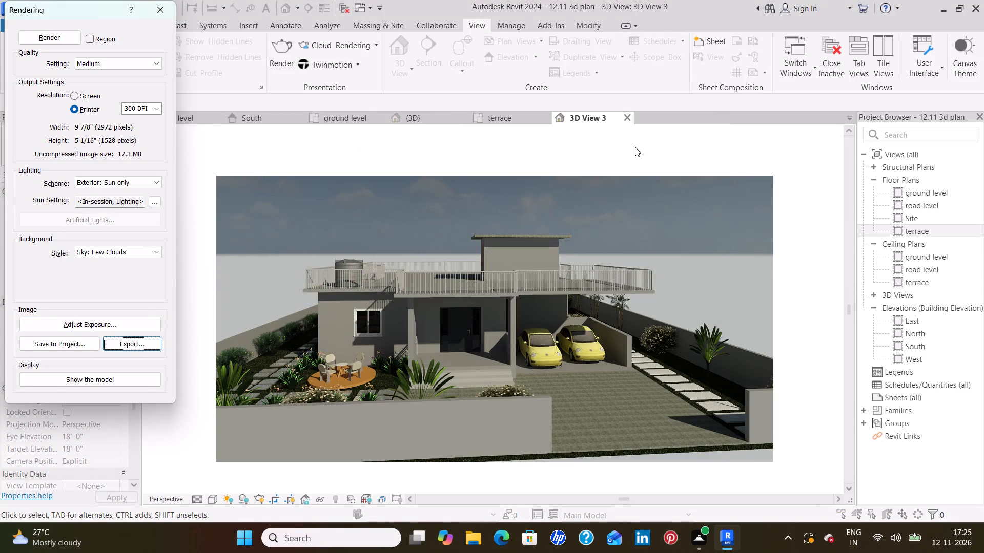
{"action": "left_click", "coordinate": [626, 120]}
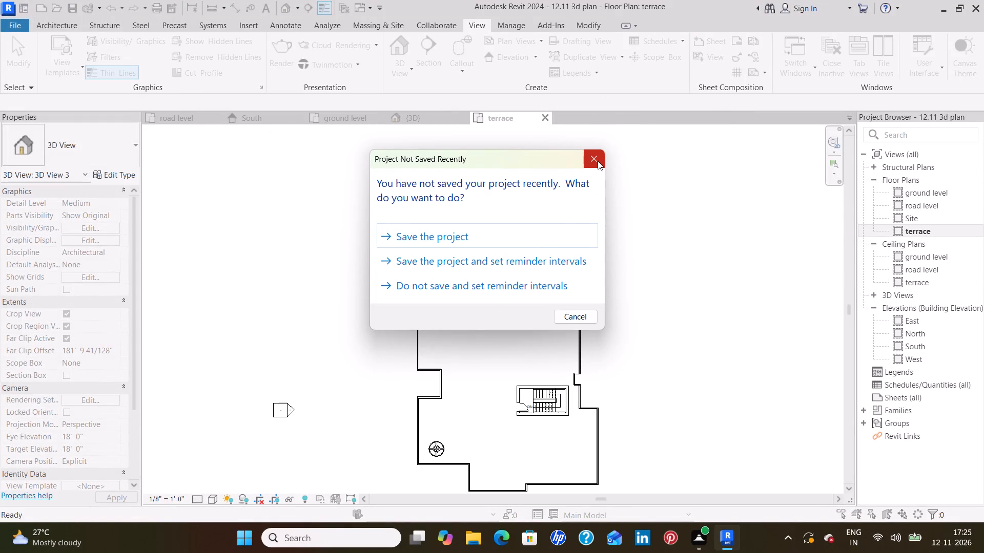
{"action": "left_click", "coordinate": [598, 161]}
Place a perspective camera in the ground level plan, with its eye in the living room's southwest corner and its target just south of the dining table.
{"action": "left_click", "coordinate": [354, 121]}
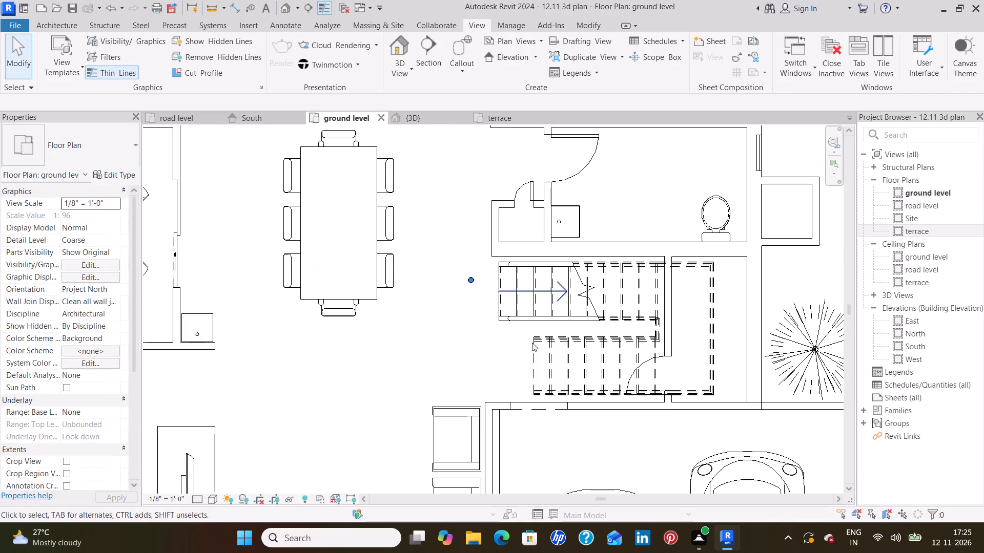
{"action": "scroll", "coordinate": [634, 383], "scroll_direction": "down", "scroll_amount": 7}
{"action": "middle_click_drag", "start_coordinate": [520, 392], "coordinate": [507, 334]}
{"action": "scroll", "coordinate": [507, 334], "scroll_direction": "up", "scroll_amount": 1}
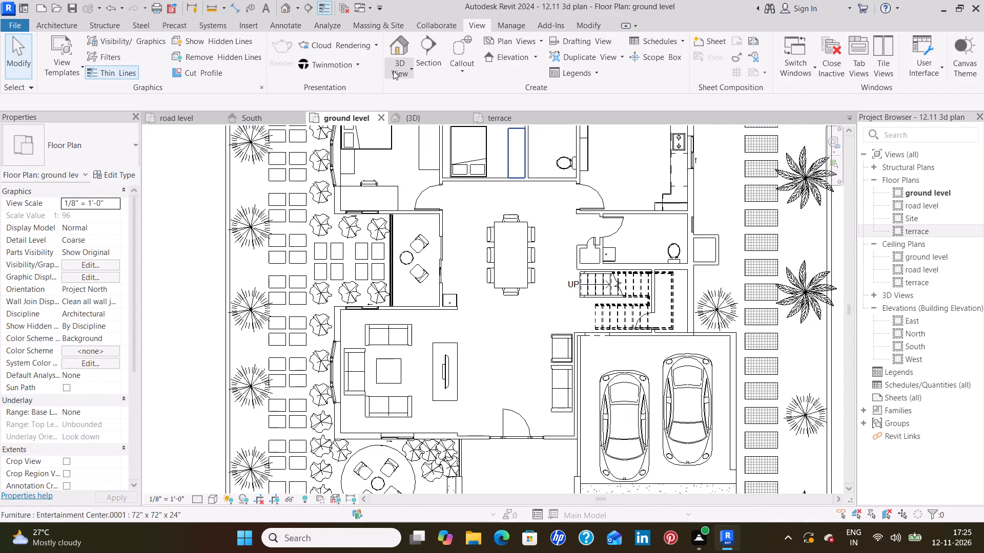
{"action": "left_click", "coordinate": [393, 71]}
{"action": "left_click", "coordinate": [435, 116]}
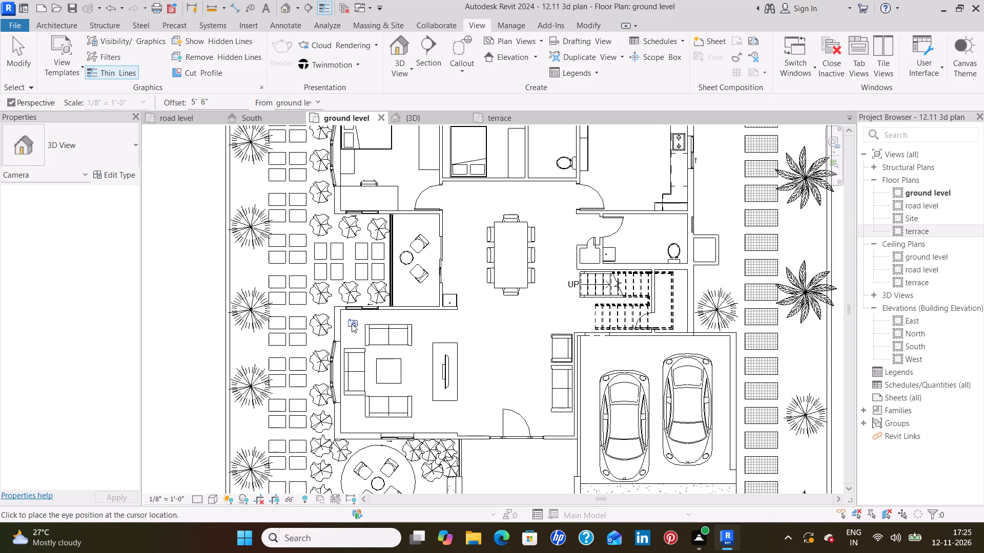
{"action": "left_click", "coordinate": [351, 424]}
{"action": "left_click", "coordinate": [508, 316]}
Extend the living room camera view's crop region at the bottom and both sides to take in the coffee table, sofas and entrance door.
{"action": "scroll", "coordinate": [491, 319], "scroll_direction": "down", "scroll_amount": 3}
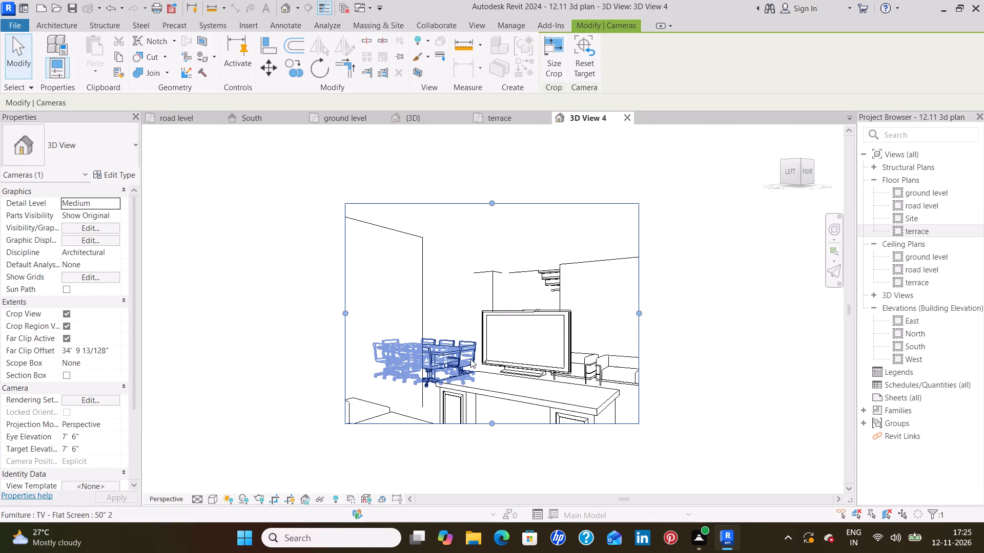
{"action": "middle_click_drag", "start_coordinate": [459, 375], "coordinate": [459, 287]}
{"action": "left_click_drag", "start_coordinate": [493, 337], "coordinate": [466, 416]}
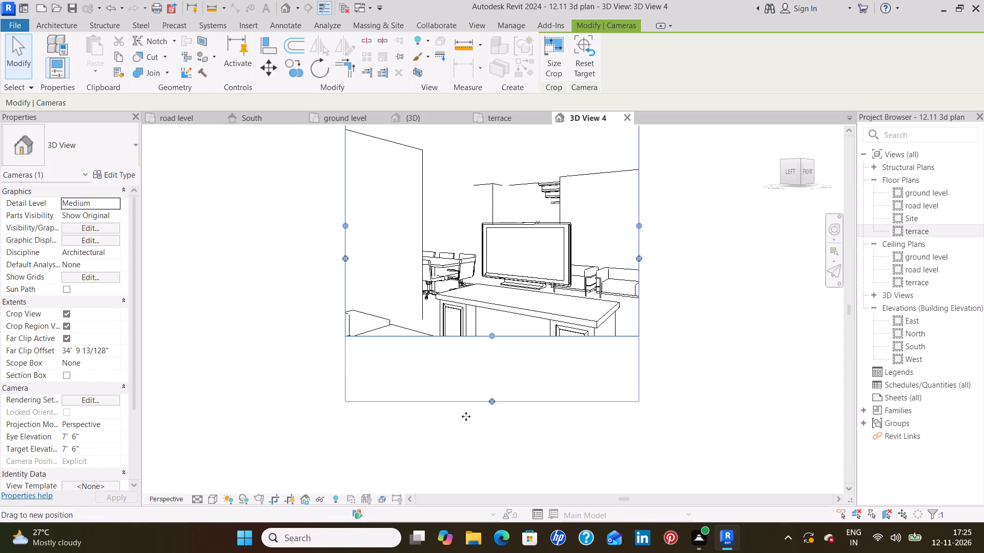
{"action": "left_click_drag", "start_coordinate": [466, 416], "coordinate": [451, 460]}
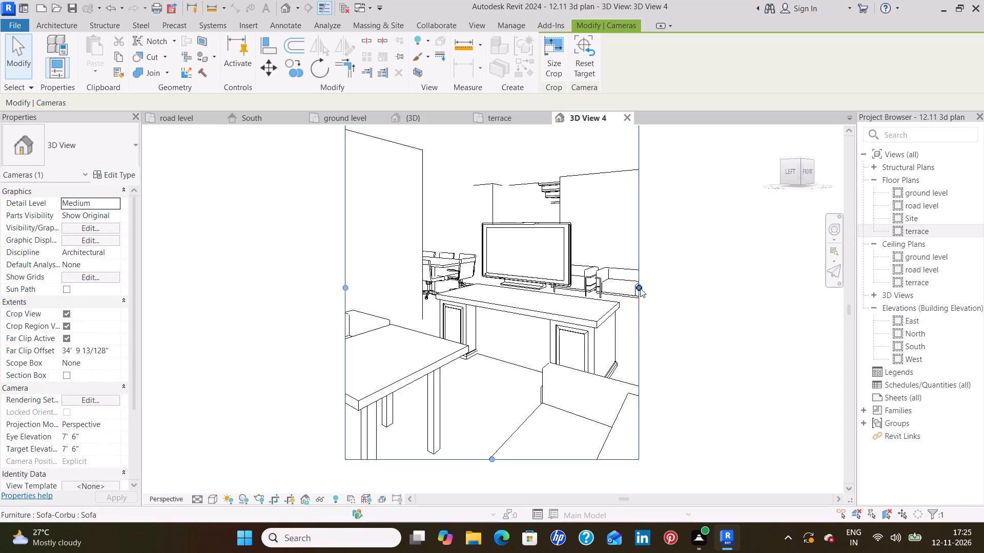
{"action": "left_click_drag", "start_coordinate": [637, 285], "coordinate": [708, 288]}
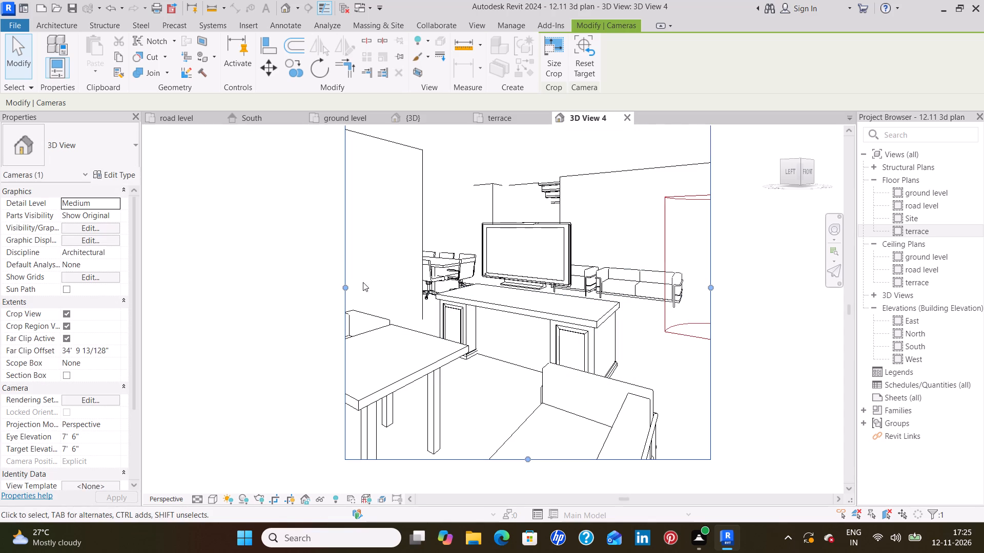
{"action": "left_click_drag", "start_coordinate": [350, 284], "coordinate": [267, 288]}
{"action": "scroll", "coordinate": [483, 279], "scroll_direction": "down", "scroll_amount": 2}
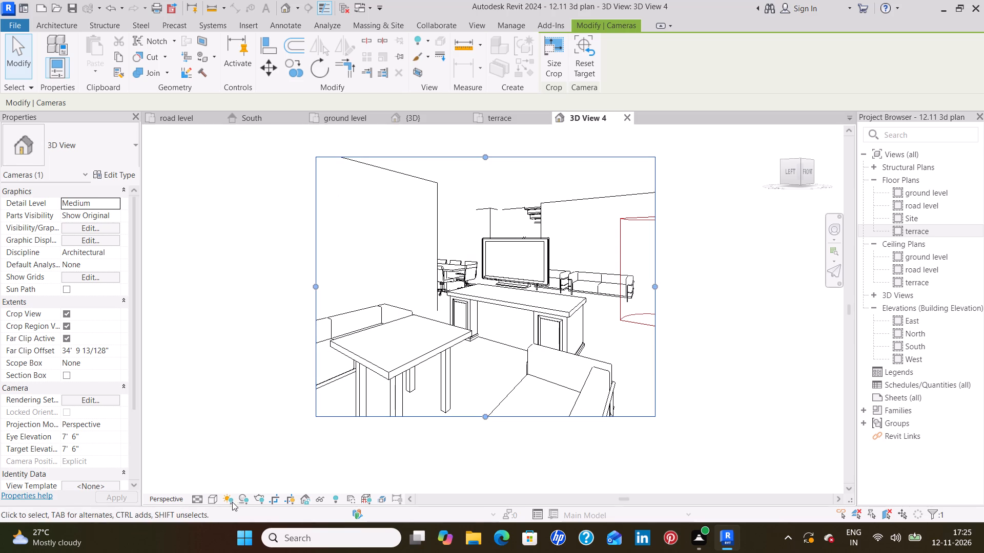
Change the living room camera view's visual style to a realistic display with material textures.
{"action": "left_click", "coordinate": [209, 496]}
{"action": "left_click", "coordinate": [222, 490]}
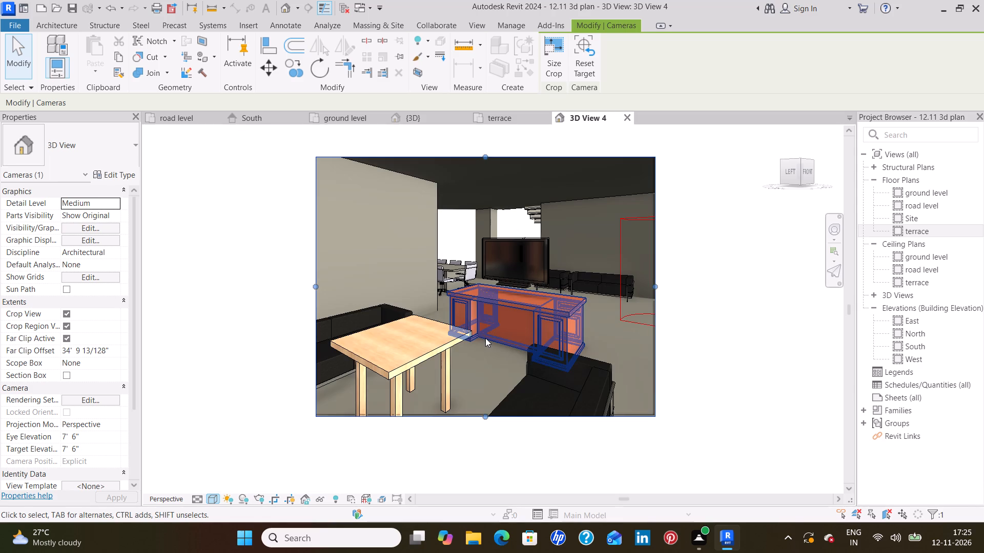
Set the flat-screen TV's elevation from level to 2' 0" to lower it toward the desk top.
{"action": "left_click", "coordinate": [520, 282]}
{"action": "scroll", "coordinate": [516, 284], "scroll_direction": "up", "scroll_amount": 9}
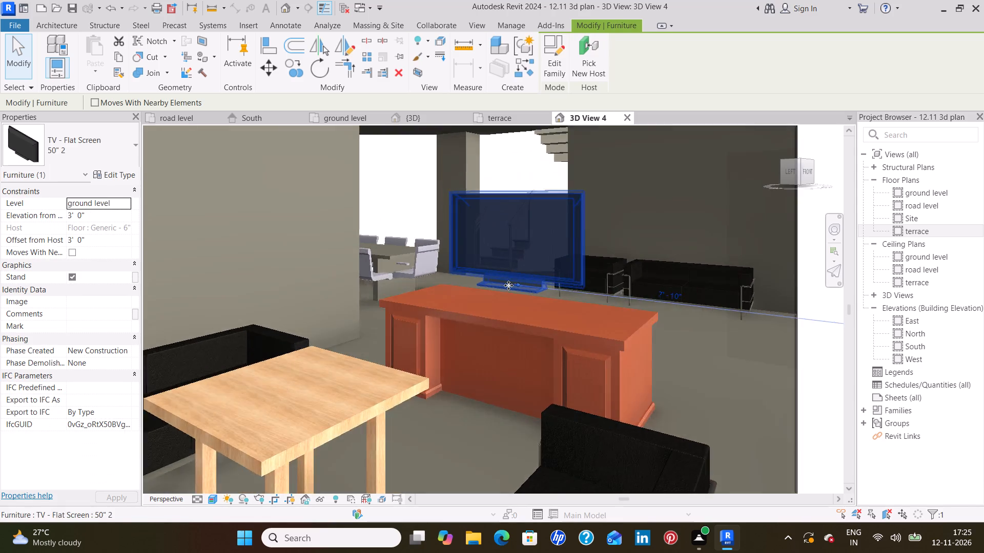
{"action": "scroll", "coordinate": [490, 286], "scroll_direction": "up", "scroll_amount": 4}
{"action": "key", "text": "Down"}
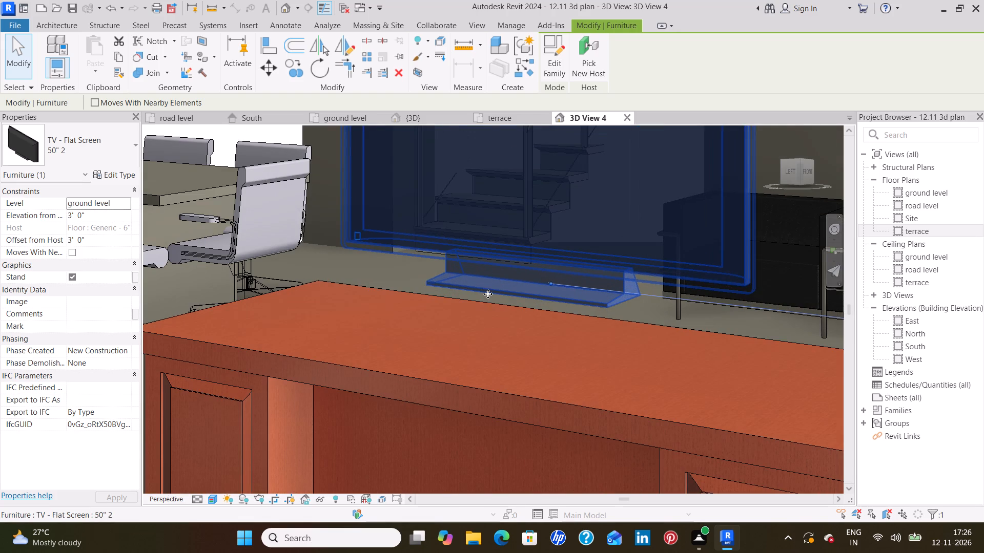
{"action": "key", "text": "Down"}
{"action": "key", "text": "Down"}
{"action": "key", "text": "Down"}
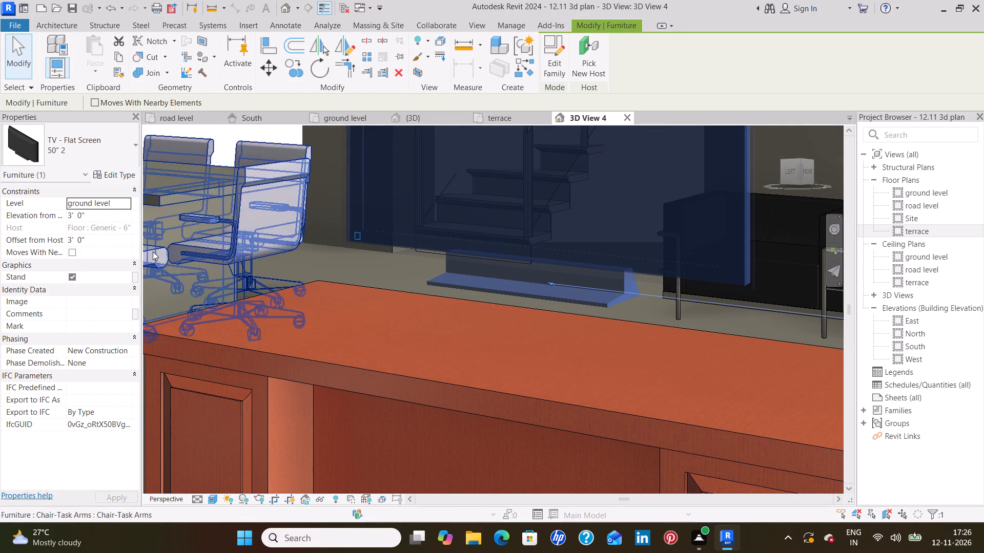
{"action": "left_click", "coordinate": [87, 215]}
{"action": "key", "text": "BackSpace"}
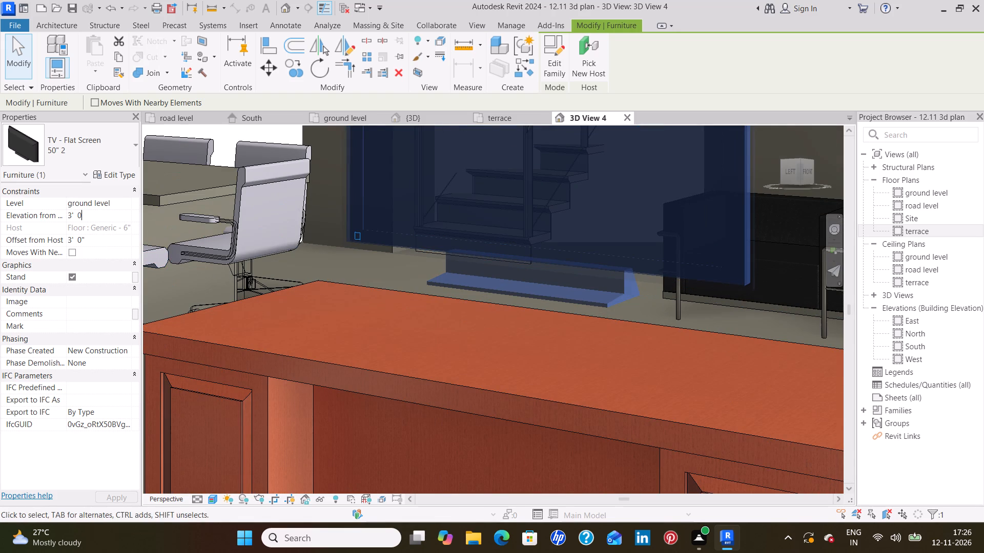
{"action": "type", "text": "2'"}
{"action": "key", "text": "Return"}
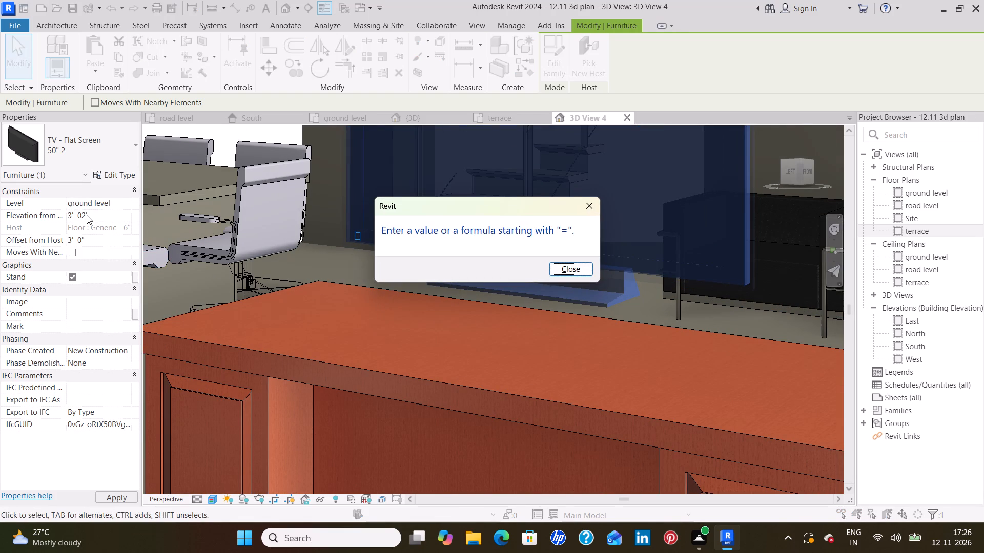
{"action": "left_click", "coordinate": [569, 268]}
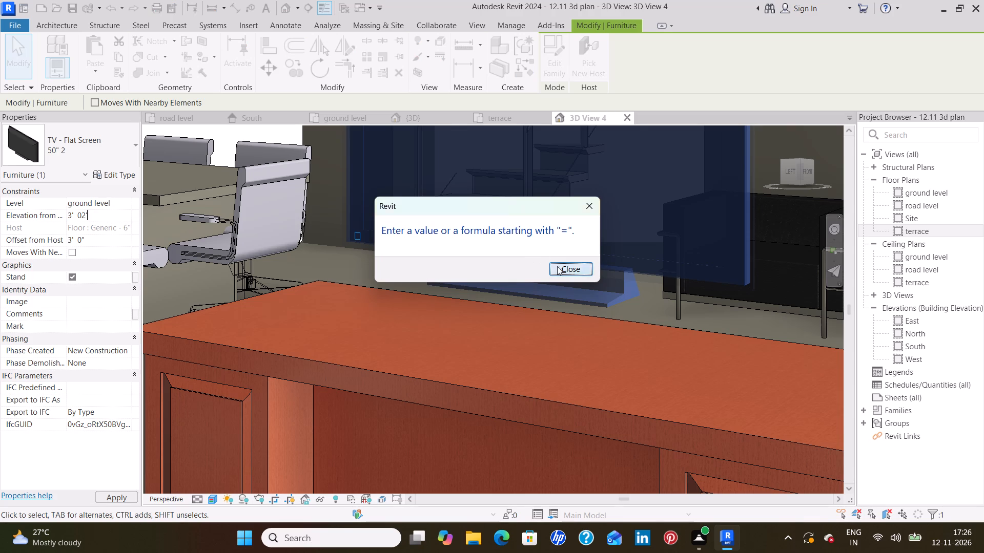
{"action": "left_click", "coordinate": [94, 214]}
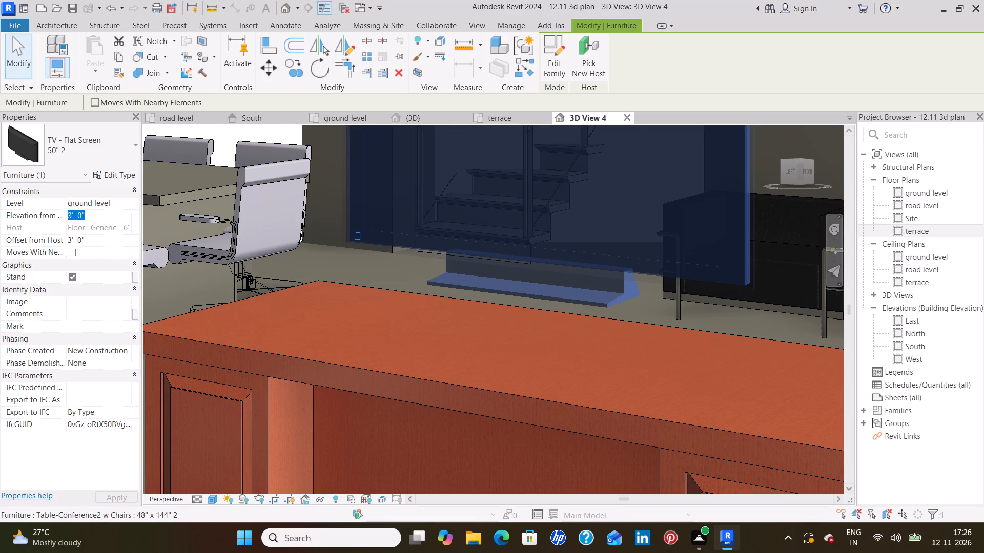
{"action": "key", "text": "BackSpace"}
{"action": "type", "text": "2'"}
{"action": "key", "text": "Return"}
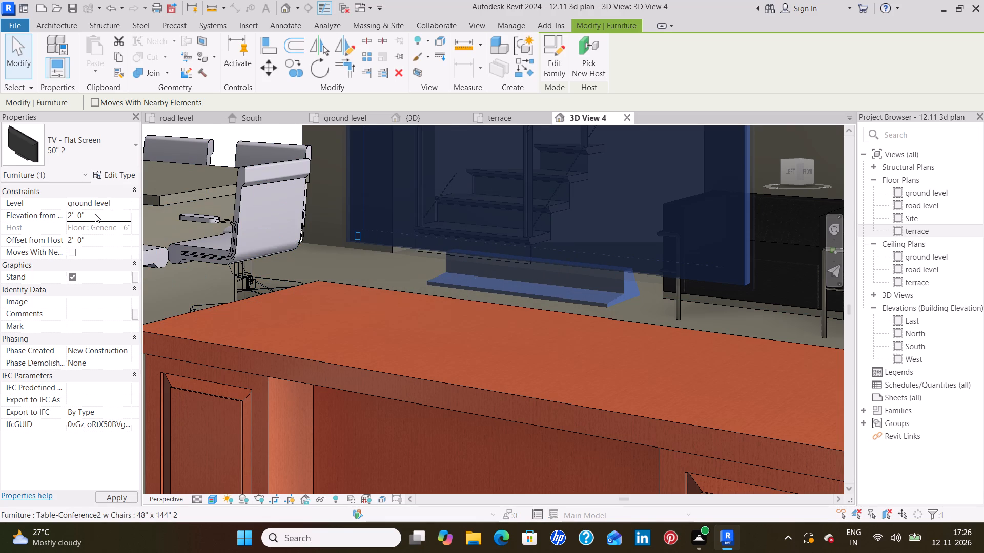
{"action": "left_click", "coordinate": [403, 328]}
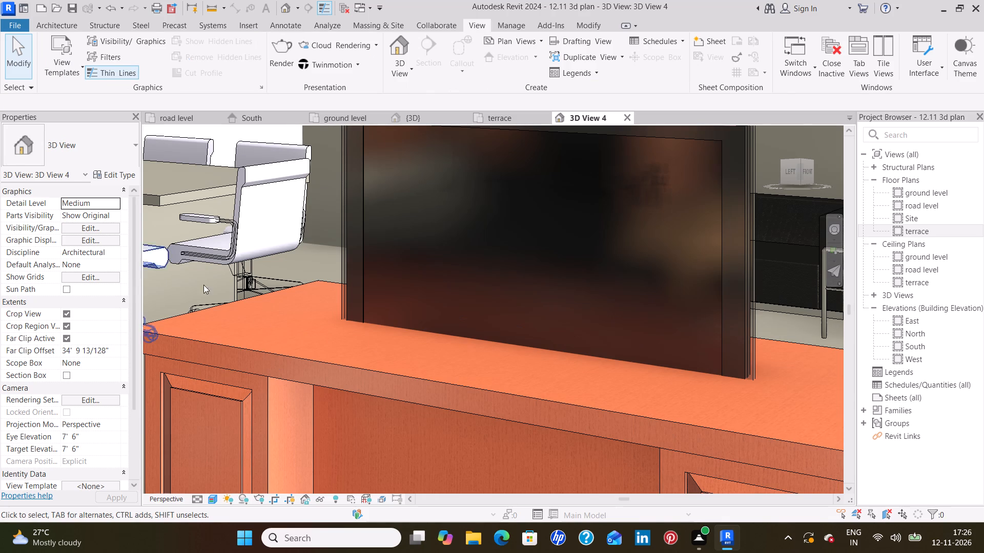
Set the flat-screen TV's elevation from level to 2' 6" so its stand rests on the desk.
{"action": "left_click", "coordinate": [362, 300]}
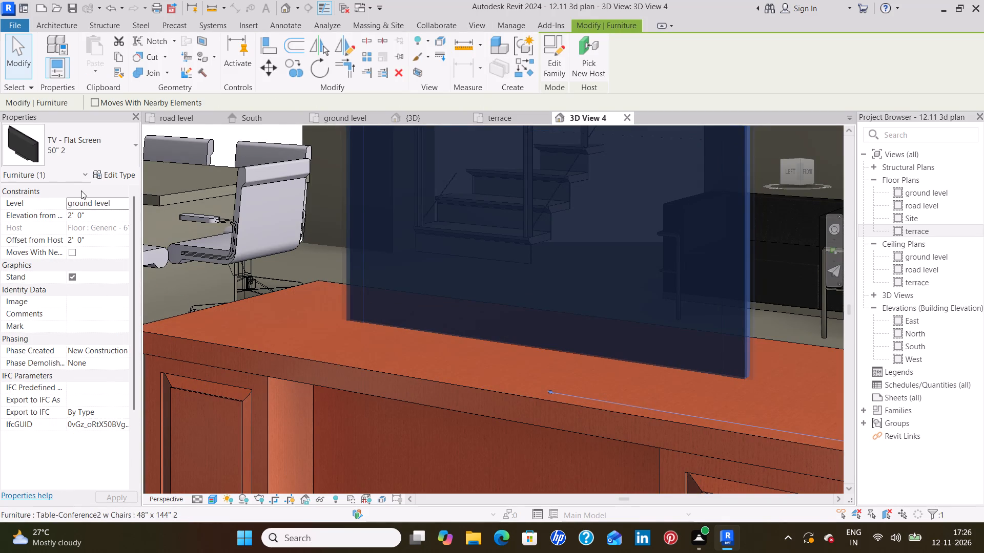
{"action": "left_click", "coordinate": [94, 214]}
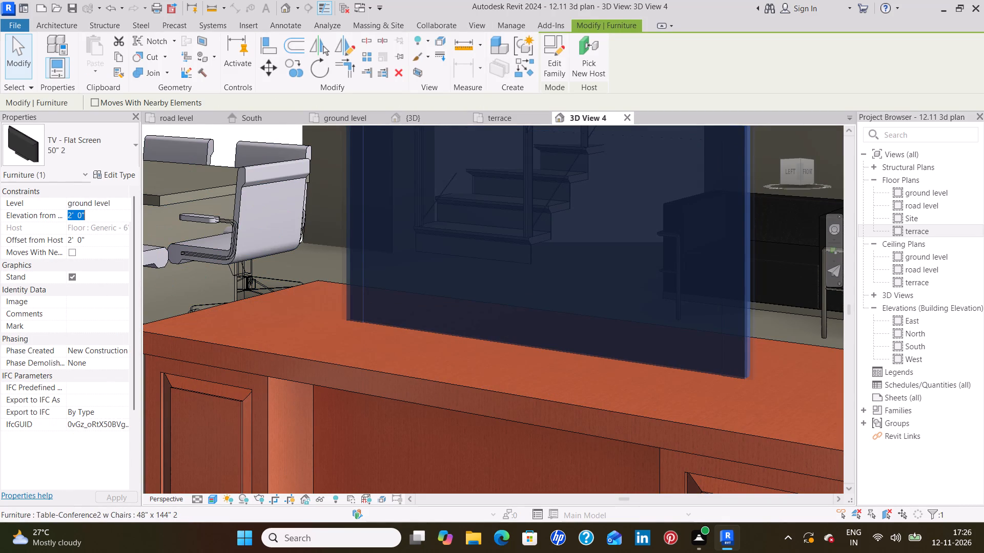
{"action": "key", "text": "BackSpace"}
{"action": "type", "text": "2'6"}
{"action": "key", "text": "shift+quotedbl"}
{"action": "key", "text": "Return"}
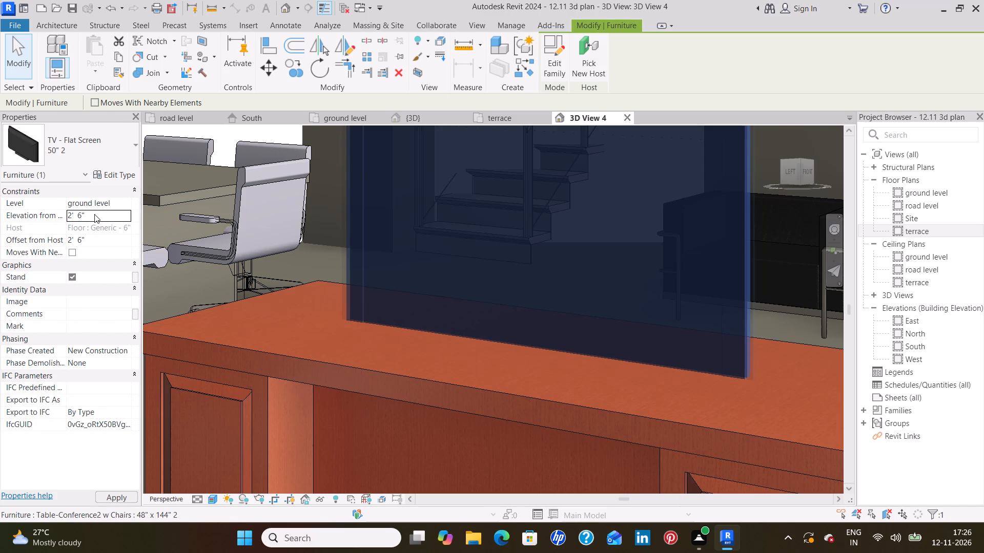
{"action": "left_click", "coordinate": [271, 306]}
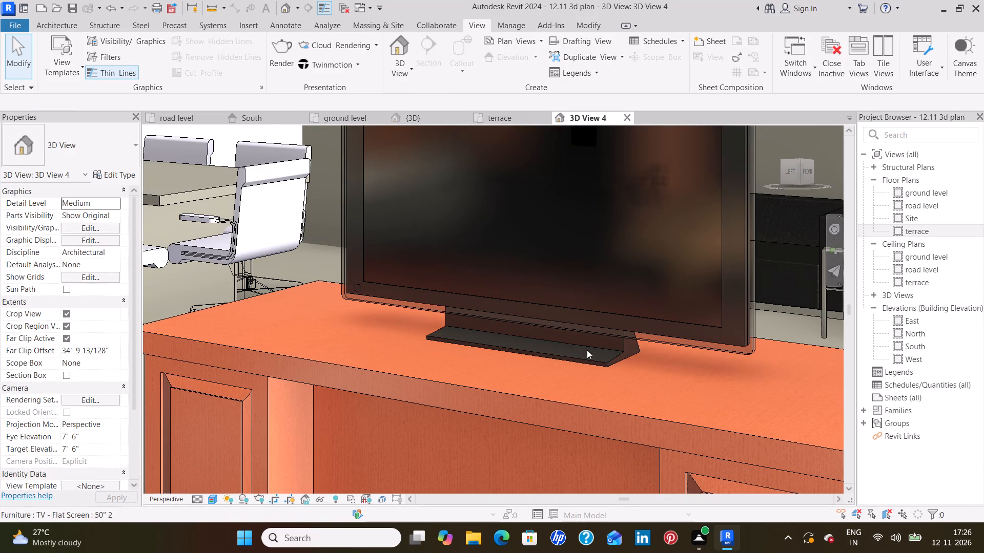
{"action": "left_click", "coordinate": [721, 410]}
Examine the whole living room camera view with the TV in place on the desk, and dismiss the chat notification.
{"action": "scroll", "coordinate": [751, 410], "scroll_direction": "down", "scroll_amount": 9}
{"action": "middle_click_drag", "start_coordinate": [682, 421], "coordinate": [628, 328]}
{"action": "scroll", "coordinate": [613, 322], "scroll_direction": "down", "scroll_amount": 2}
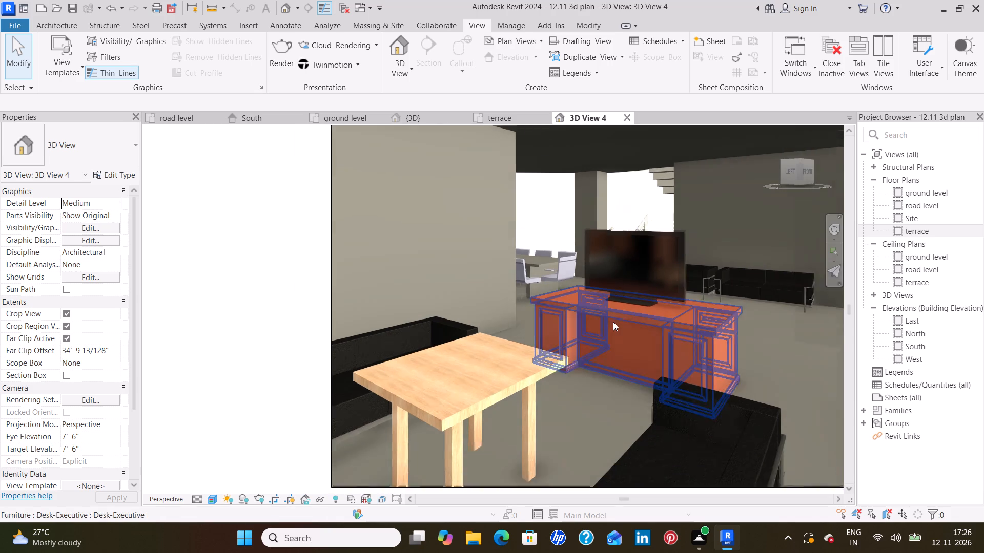
{"action": "scroll", "coordinate": [622, 376], "scroll_direction": "down", "scroll_amount": 3}
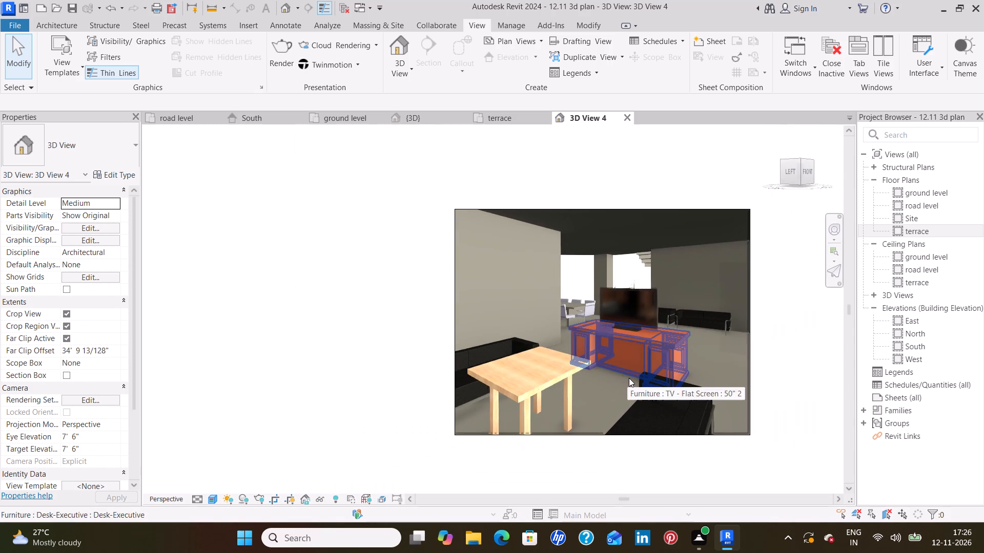
{"action": "middle_click_drag", "start_coordinate": [611, 376], "coordinate": [470, 345]}
{"action": "scroll", "coordinate": [474, 327], "scroll_direction": "up", "scroll_amount": 4}
{"action": "middle_click_drag", "start_coordinate": [473, 326], "coordinate": [496, 365]}
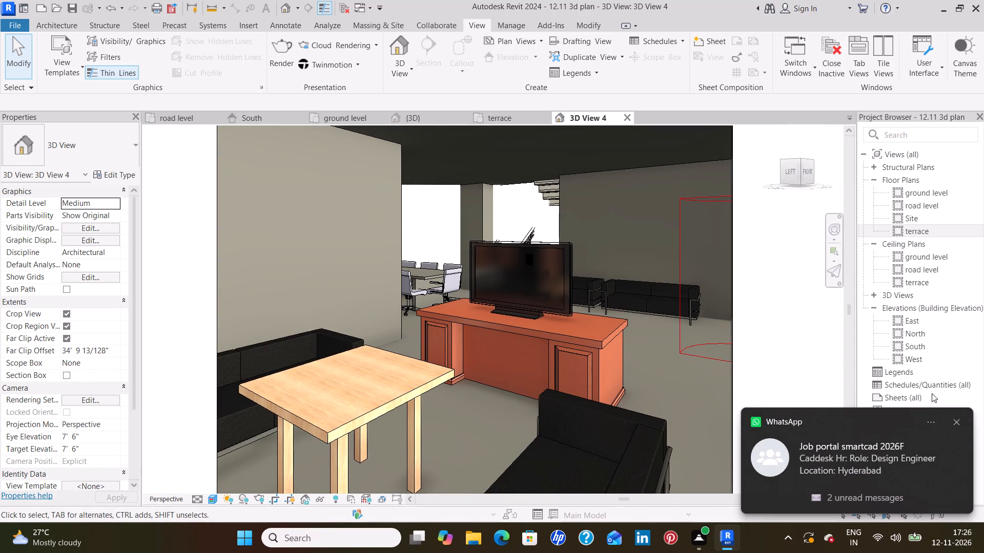
{"action": "left_click", "coordinate": [956, 418]}
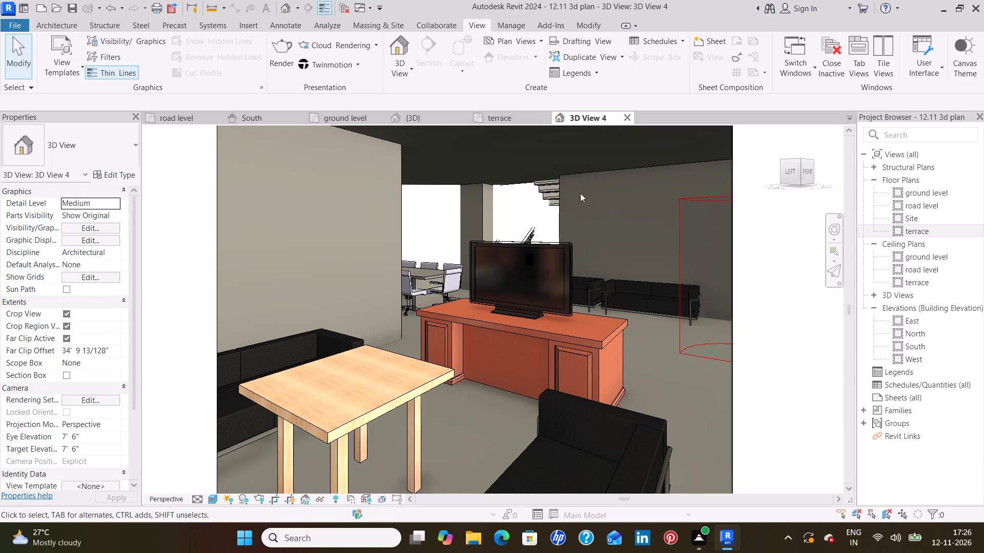
Place another perspective camera in the ground level plan, with its eye northeast of the dining table by the kitchen door and its target in the west sitting area.
{"action": "left_click", "coordinate": [344, 118]}
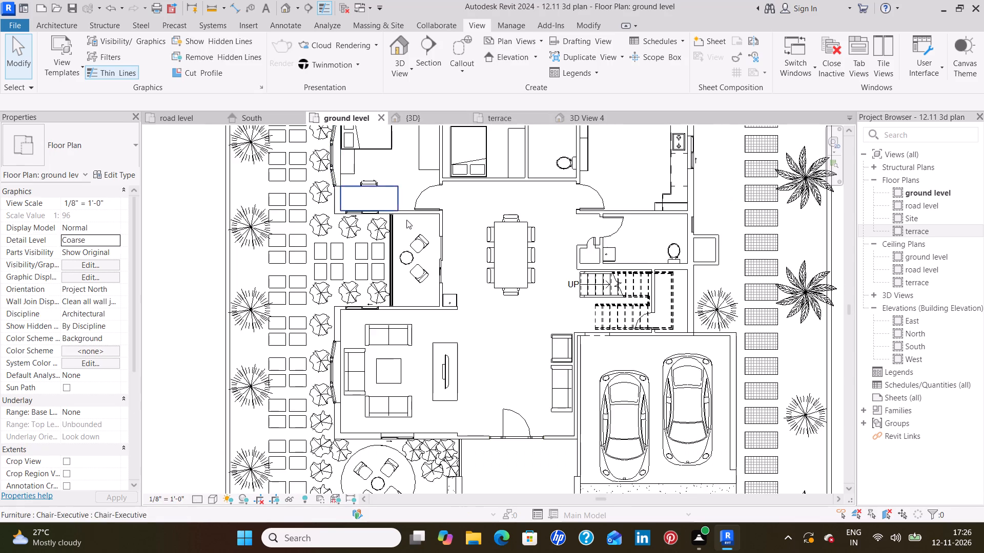
{"action": "scroll", "coordinate": [477, 264], "scroll_direction": "down", "scroll_amount": 1}
{"action": "middle_click_drag", "start_coordinate": [501, 276], "coordinate": [481, 300]}
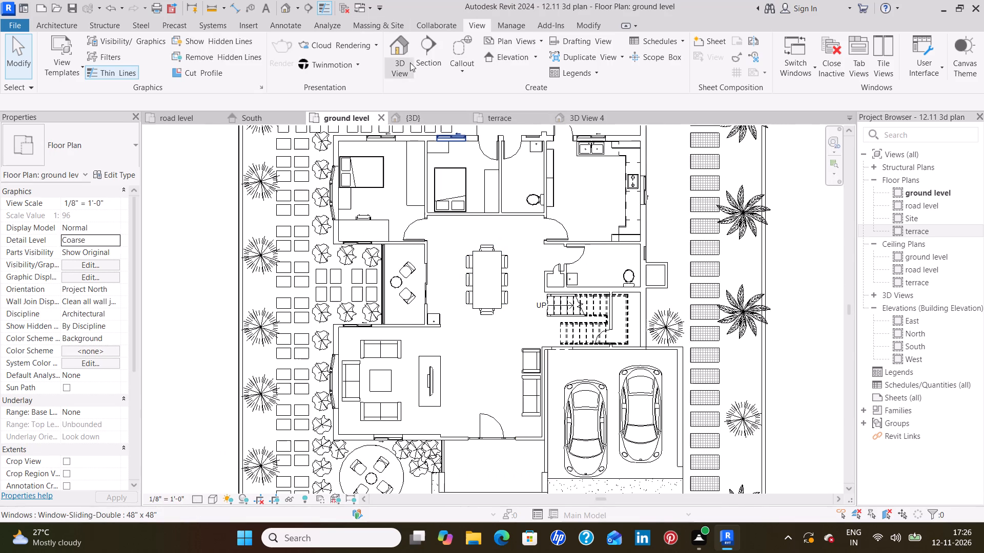
{"action": "left_click", "coordinate": [396, 44]}
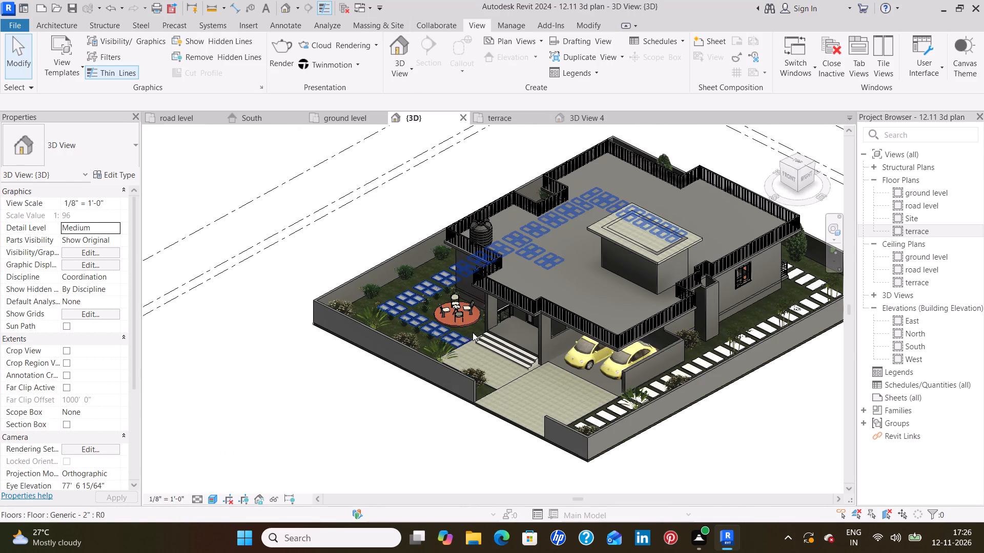
{"action": "left_click", "coordinate": [337, 123]}
{"action": "left_click", "coordinate": [394, 71]}
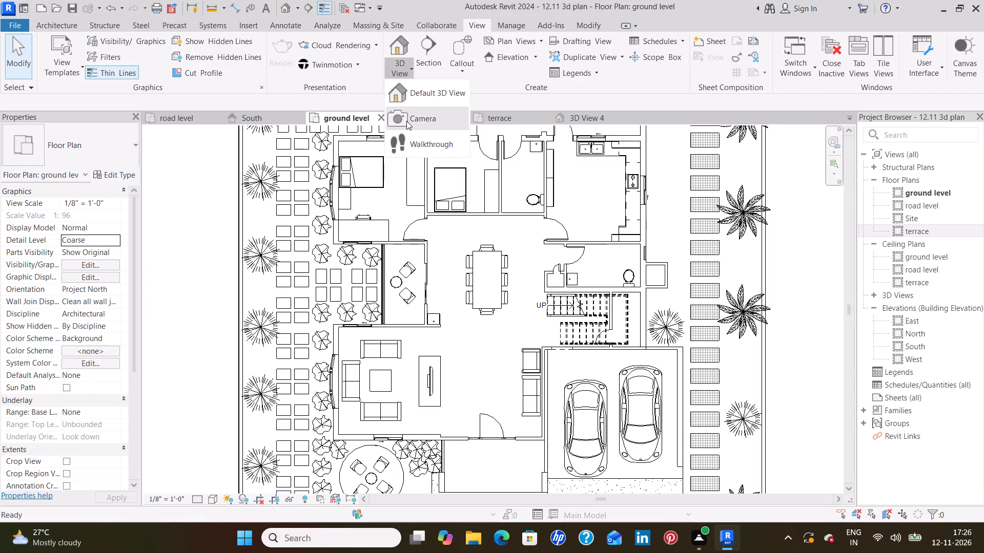
{"action": "left_click", "coordinate": [406, 121]}
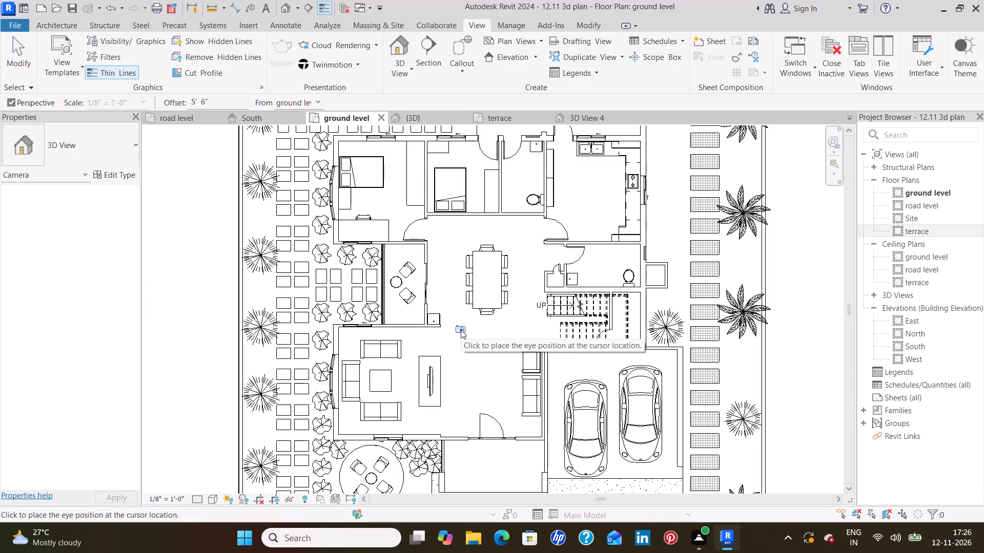
{"action": "left_click", "coordinate": [539, 229]}
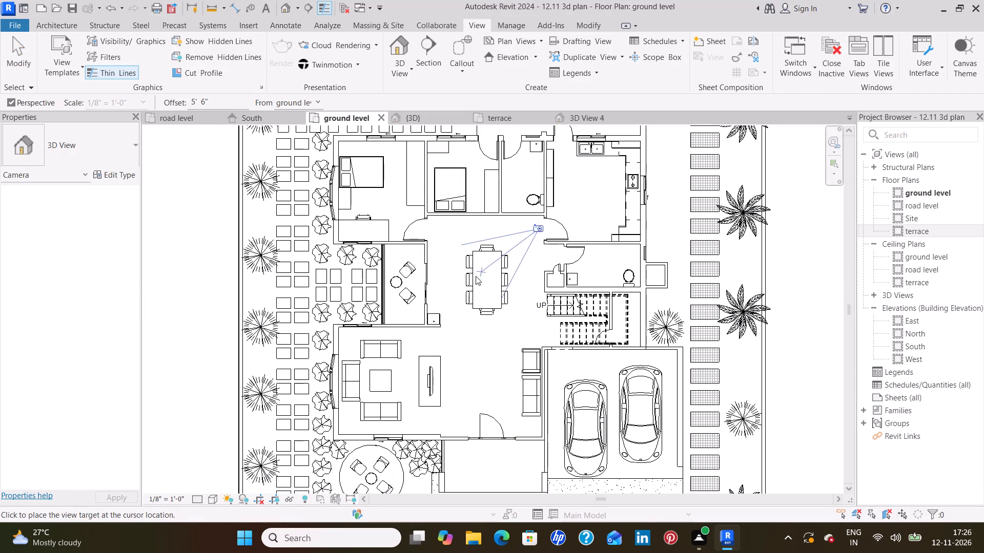
{"action": "left_click", "coordinate": [407, 319]}
{"action": "scroll", "coordinate": [406, 277], "scroll_direction": "down", "scroll_amount": 5}
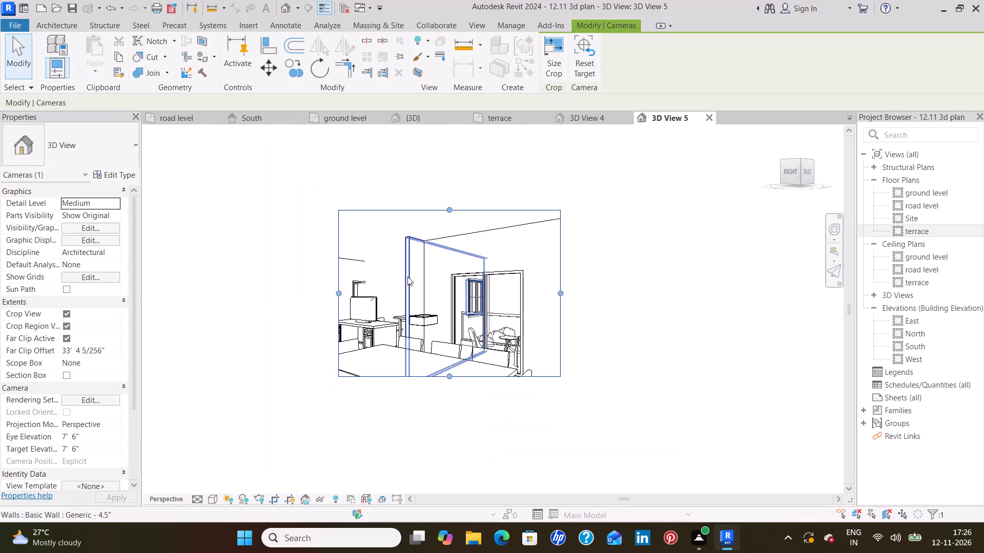
Enlarge the new camera view's crop region downward and to both sides to frame the whole dining table, its chairs and the doorway.
{"action": "middle_click_drag", "start_coordinate": [432, 294], "coordinate": [440, 199]}
{"action": "left_click_drag", "start_coordinate": [456, 279], "coordinate": [456, 293]}
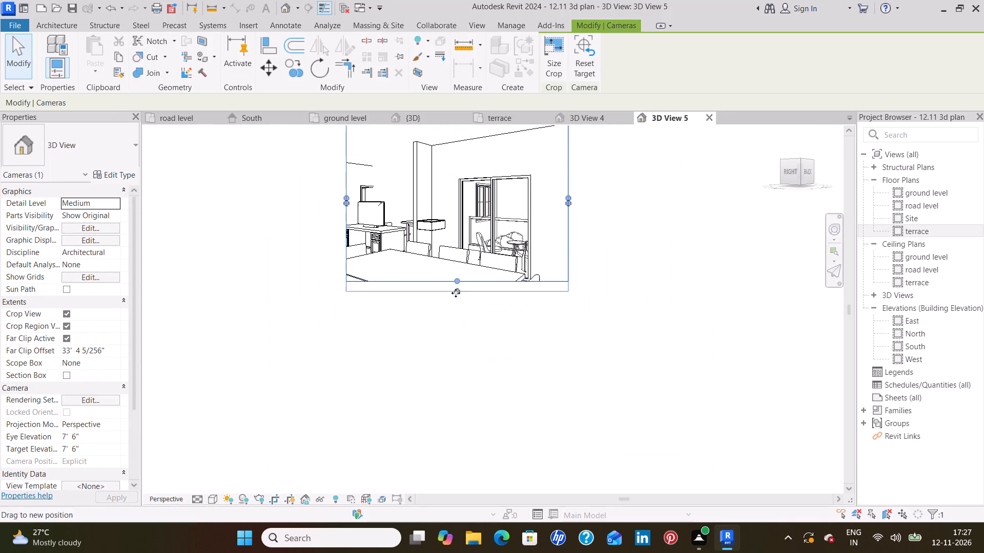
{"action": "left_click_drag", "start_coordinate": [456, 293], "coordinate": [447, 368]}
{"action": "middle_click_drag", "start_coordinate": [445, 240], "coordinate": [439, 297]}
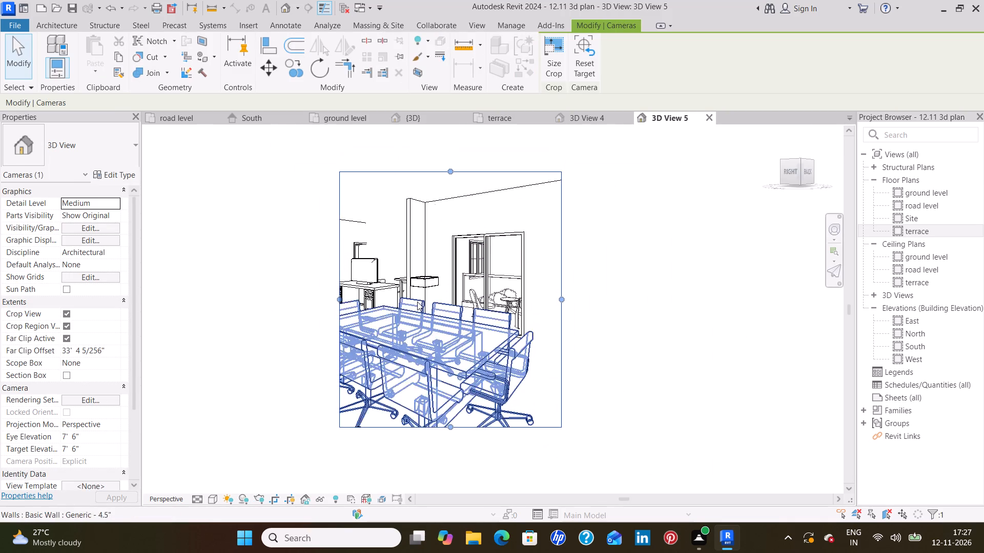
{"action": "left_click_drag", "start_coordinate": [338, 300], "coordinate": [283, 306]}
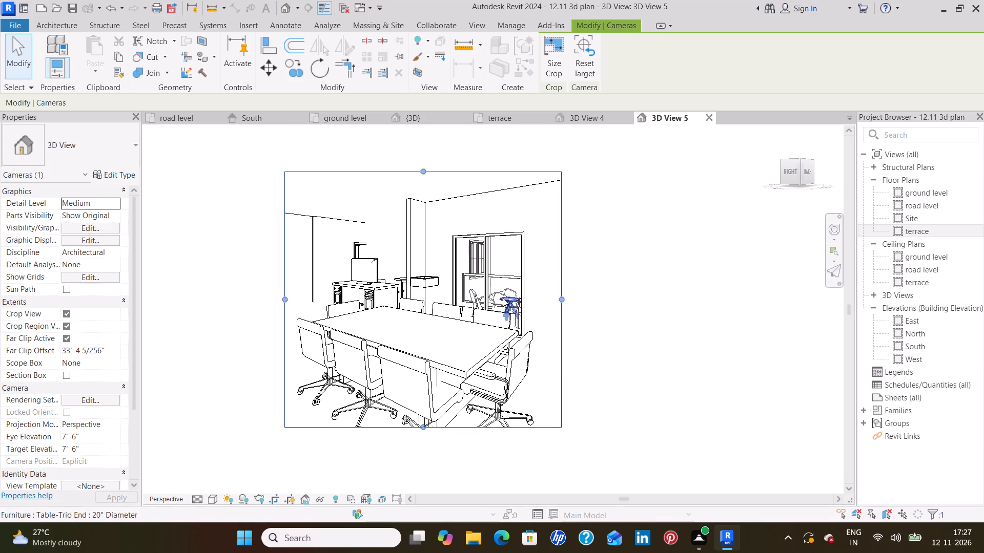
{"action": "left_click_drag", "start_coordinate": [562, 297], "coordinate": [599, 301]}
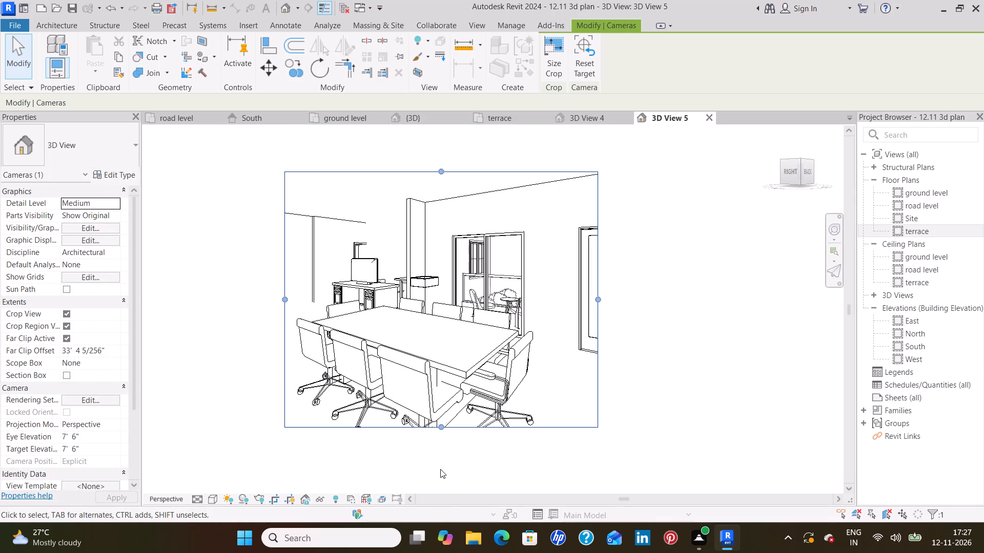
{"action": "left_click_drag", "start_coordinate": [441, 428], "coordinate": [447, 495]}
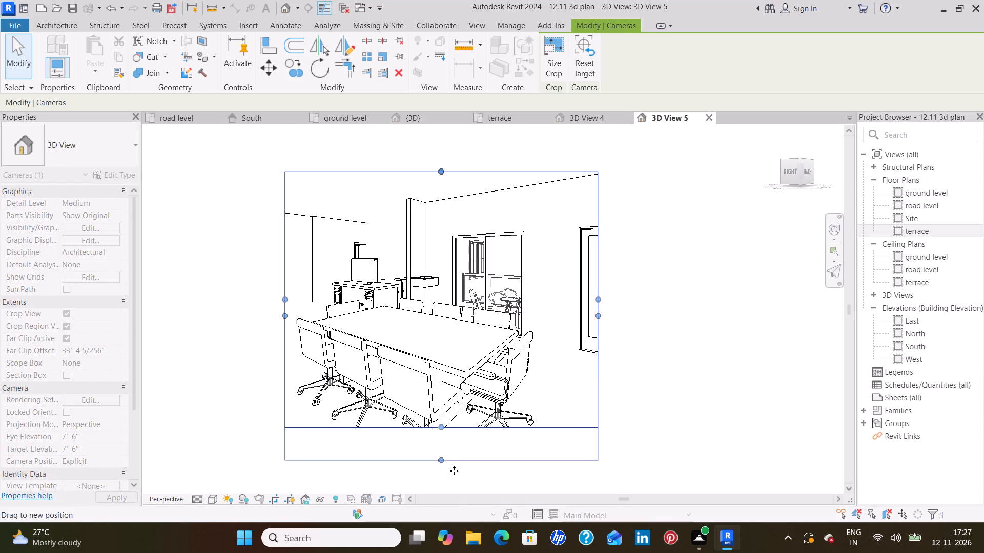
{"action": "left_click", "coordinate": [452, 479]}
{"action": "middle_click_drag", "start_coordinate": [469, 426], "coordinate": [487, 417]}
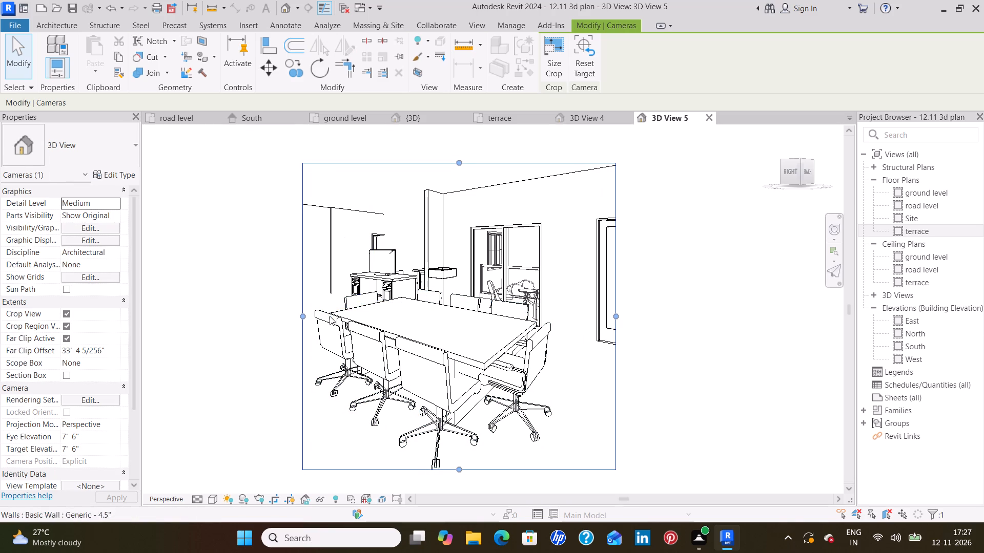
Change the dining camera view's visual style so its surfaces display in material colours.
{"action": "left_click", "coordinate": [215, 500]}
{"action": "left_click", "coordinate": [248, 491]}
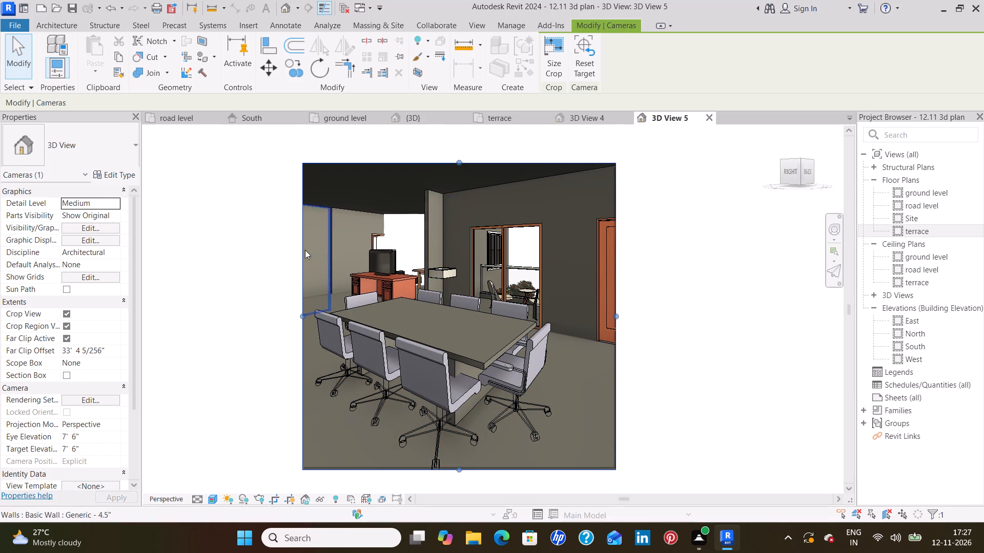
Set up the dining view's rendering with Medium quality and Printer resolution at 150 DPI.
{"action": "key", "text": "r"}
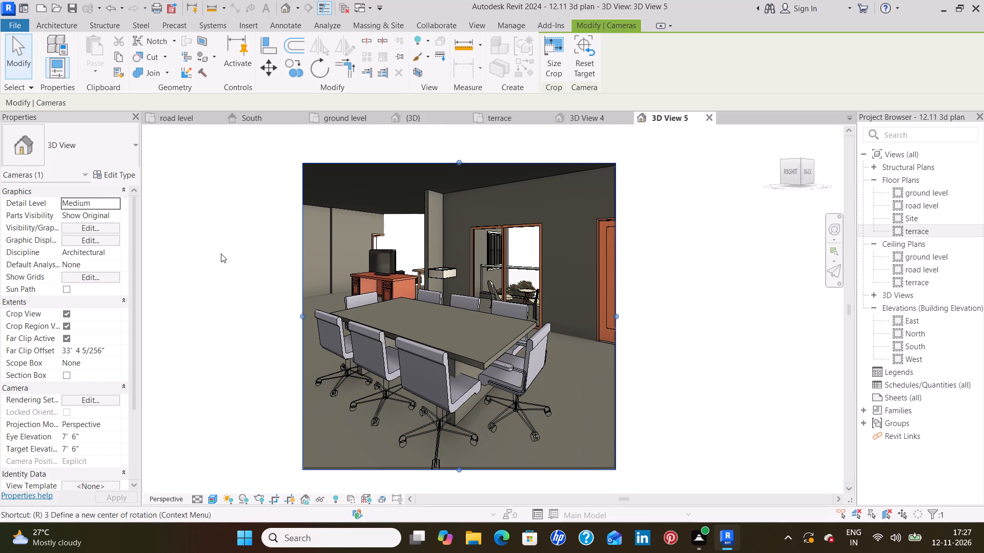
{"action": "key", "text": "r"}
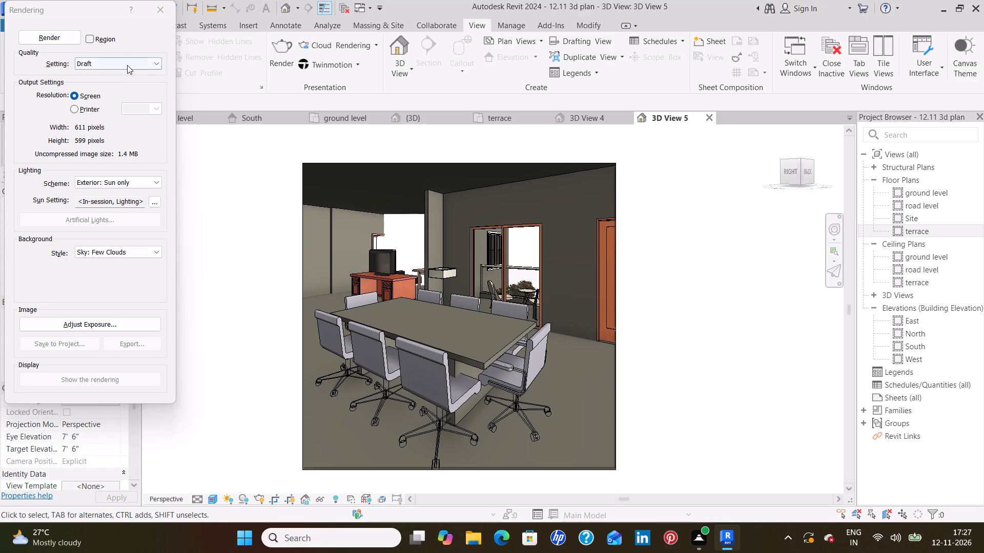
{"action": "left_click", "coordinate": [127, 65]}
{"action": "left_click", "coordinate": [114, 80]}
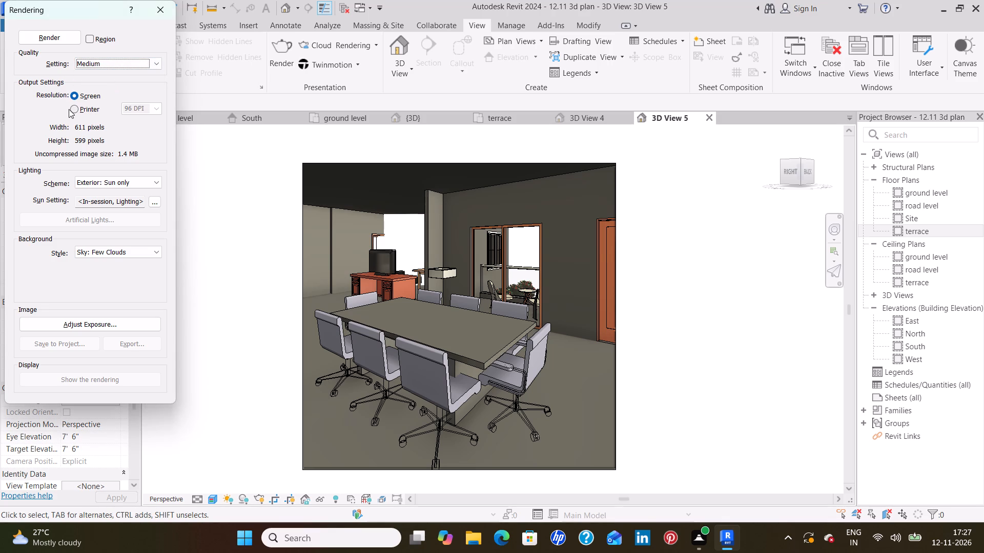
{"action": "left_click", "coordinate": [69, 109]}
{"action": "left_click", "coordinate": [70, 109]}
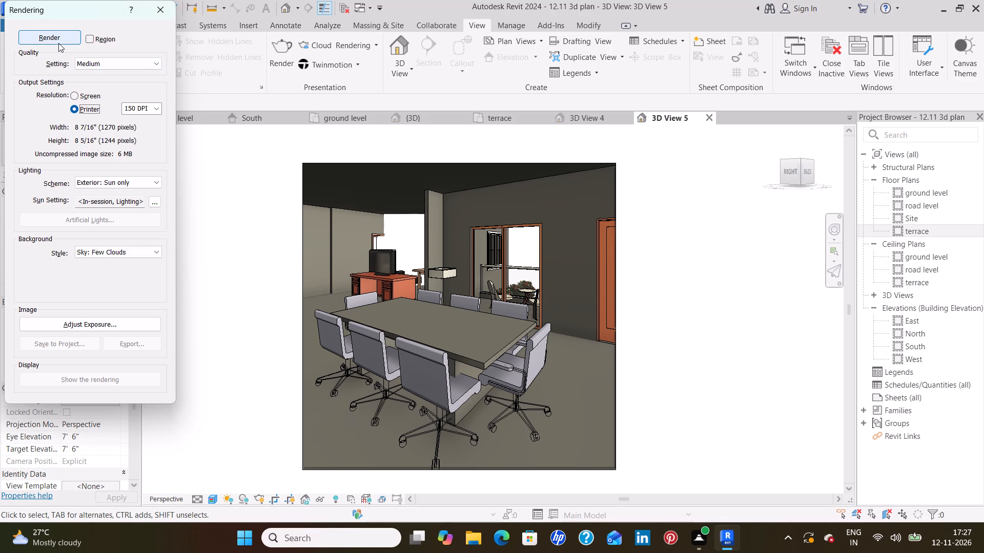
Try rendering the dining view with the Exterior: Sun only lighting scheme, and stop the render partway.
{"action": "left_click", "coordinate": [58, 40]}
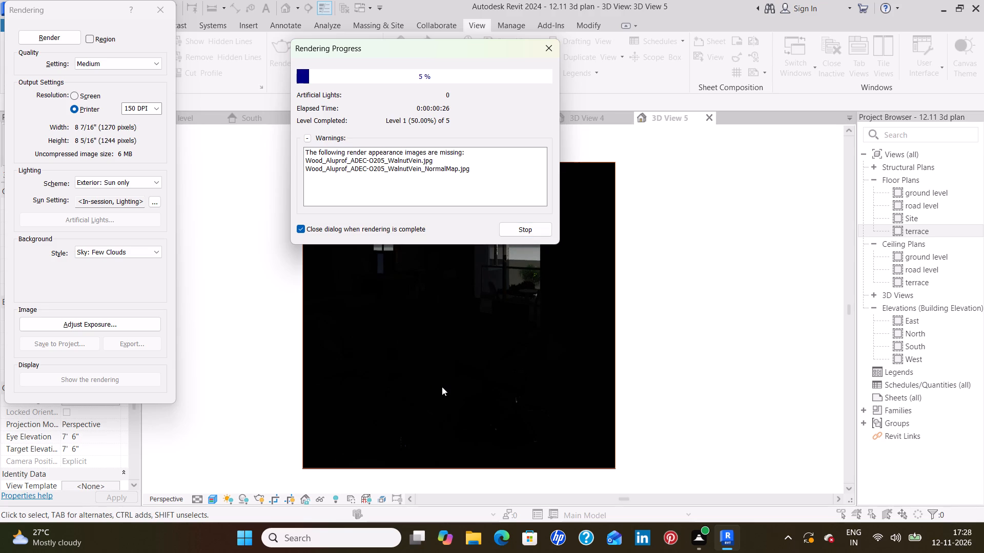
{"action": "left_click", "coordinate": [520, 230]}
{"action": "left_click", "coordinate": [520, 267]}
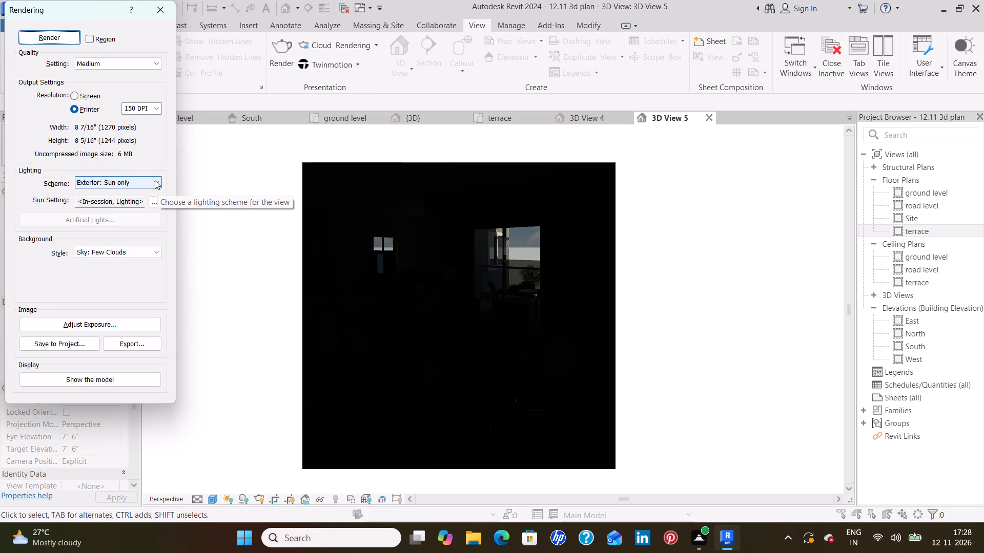
Set the lighting scheme to Interior: Sun only and render the dining view again.
{"action": "left_click", "coordinate": [155, 180]}
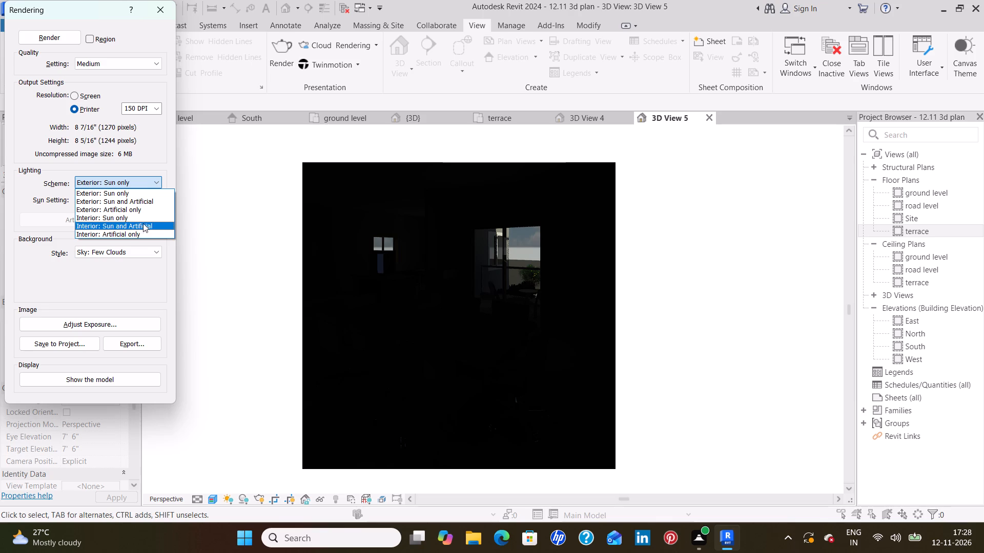
{"action": "left_click", "coordinate": [143, 215]}
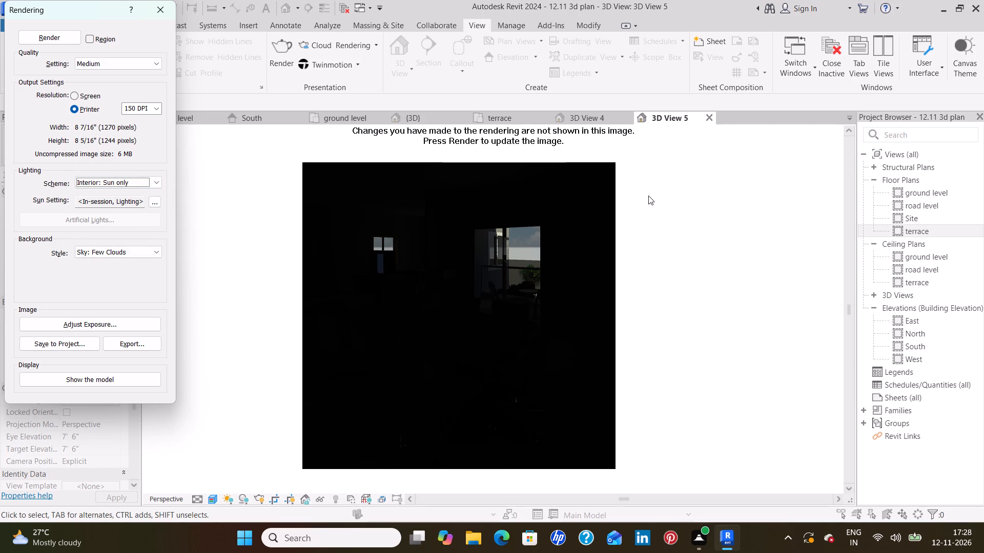
{"action": "left_click", "coordinate": [654, 215]}
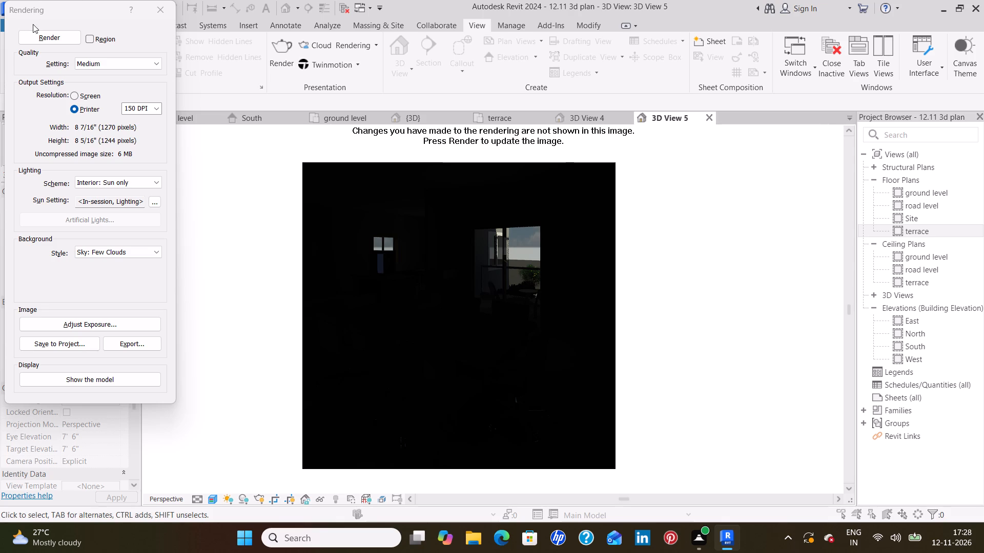
{"action": "left_click", "coordinate": [40, 35]}
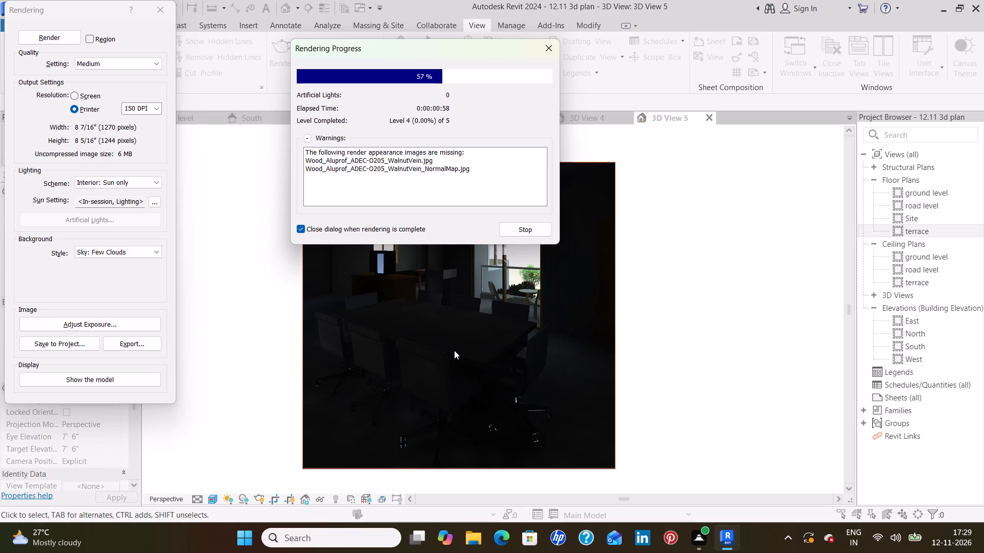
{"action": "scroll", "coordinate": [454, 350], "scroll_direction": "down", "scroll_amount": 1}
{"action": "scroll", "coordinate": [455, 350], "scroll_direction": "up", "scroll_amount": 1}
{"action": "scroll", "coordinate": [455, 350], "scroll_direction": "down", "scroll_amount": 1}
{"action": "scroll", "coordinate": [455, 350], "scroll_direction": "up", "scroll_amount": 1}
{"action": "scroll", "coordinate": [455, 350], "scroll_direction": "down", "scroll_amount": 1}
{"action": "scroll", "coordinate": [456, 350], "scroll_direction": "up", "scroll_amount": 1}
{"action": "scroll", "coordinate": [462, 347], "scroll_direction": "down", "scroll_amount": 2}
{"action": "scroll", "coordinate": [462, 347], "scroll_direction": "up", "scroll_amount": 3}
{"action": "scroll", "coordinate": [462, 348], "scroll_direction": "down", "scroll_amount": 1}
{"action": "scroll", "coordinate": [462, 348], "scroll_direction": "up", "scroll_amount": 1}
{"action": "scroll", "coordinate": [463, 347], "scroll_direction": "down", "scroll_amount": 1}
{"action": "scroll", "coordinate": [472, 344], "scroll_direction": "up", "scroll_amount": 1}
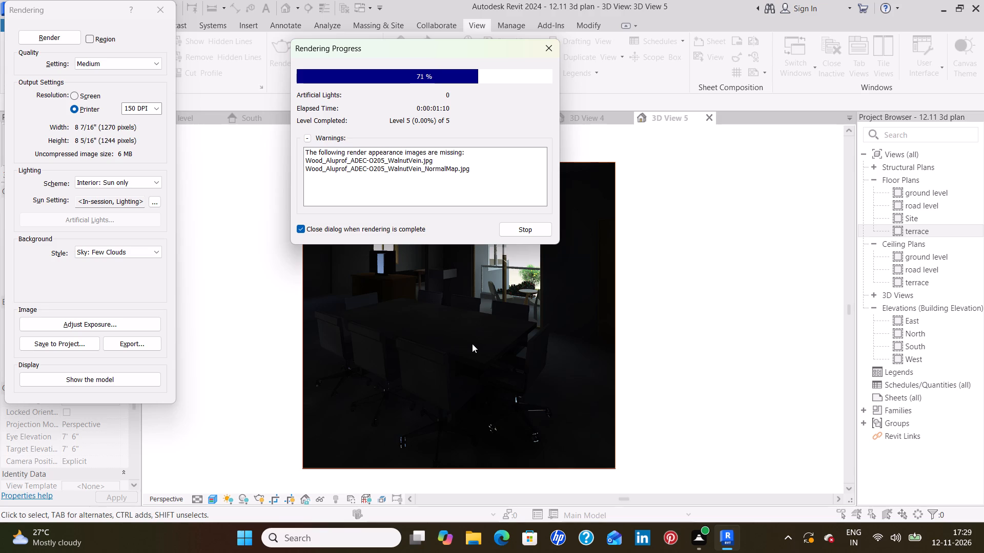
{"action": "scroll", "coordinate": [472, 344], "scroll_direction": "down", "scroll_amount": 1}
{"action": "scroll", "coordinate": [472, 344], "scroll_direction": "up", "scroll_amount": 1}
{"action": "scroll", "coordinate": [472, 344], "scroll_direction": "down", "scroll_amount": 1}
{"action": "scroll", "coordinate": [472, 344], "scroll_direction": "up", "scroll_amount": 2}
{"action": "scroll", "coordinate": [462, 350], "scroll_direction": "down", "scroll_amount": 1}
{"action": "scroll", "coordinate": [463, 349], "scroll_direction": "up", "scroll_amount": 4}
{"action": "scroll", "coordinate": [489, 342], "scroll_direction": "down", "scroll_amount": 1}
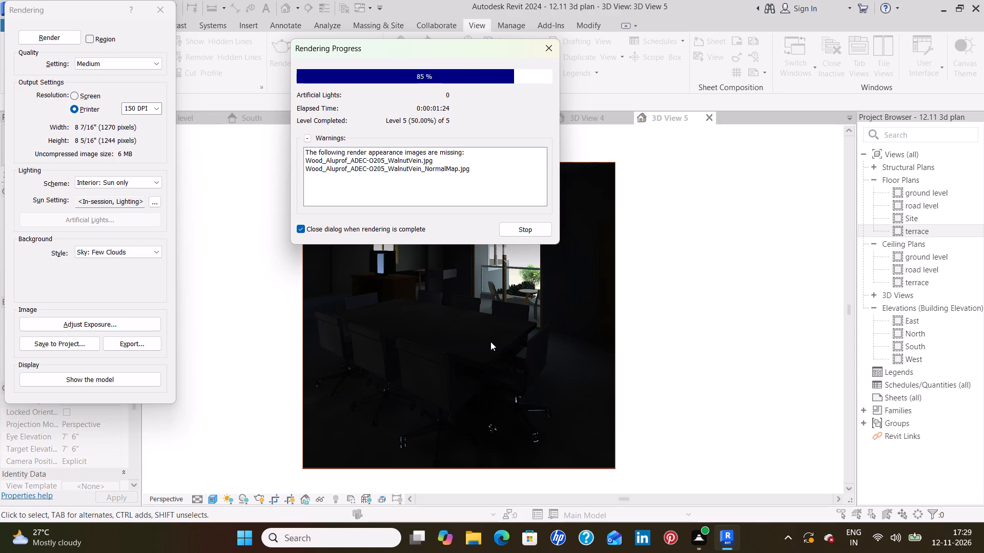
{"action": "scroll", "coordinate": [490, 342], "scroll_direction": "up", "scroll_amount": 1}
Stop the running render and close the dining camera view without exporting the image.
{"action": "left_click", "coordinate": [536, 227]}
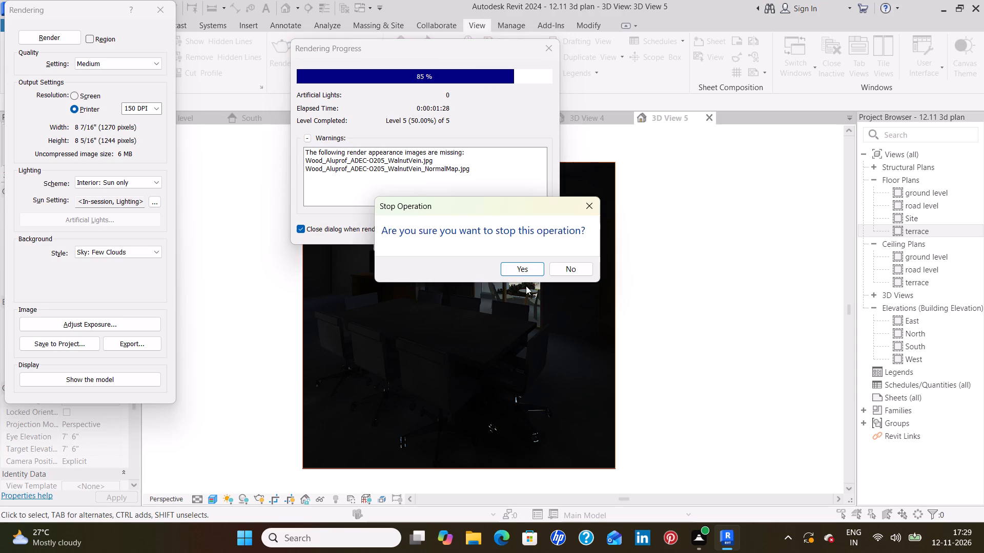
{"action": "left_click", "coordinate": [525, 268]}
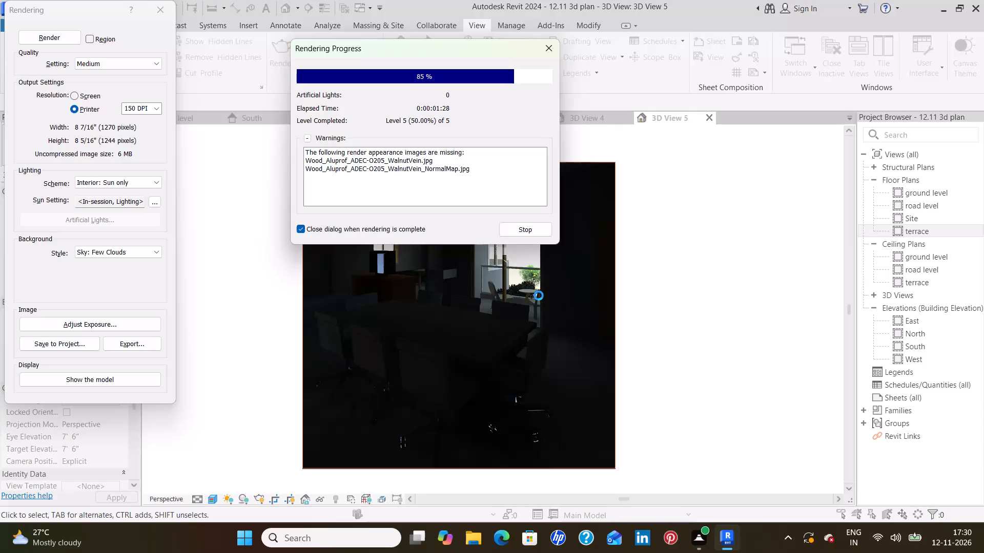
{"action": "left_click", "coordinate": [707, 120]}
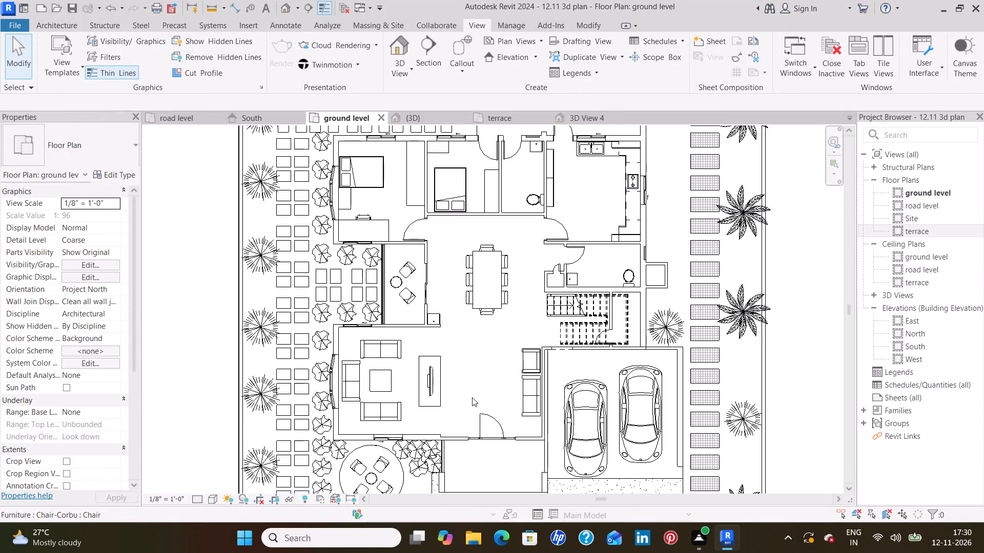
Place a perspective camera in the ground level's northwest bedroom, looking diagonally from beside the wardrobe toward the desk corner.
{"action": "left_click", "coordinate": [403, 70]}
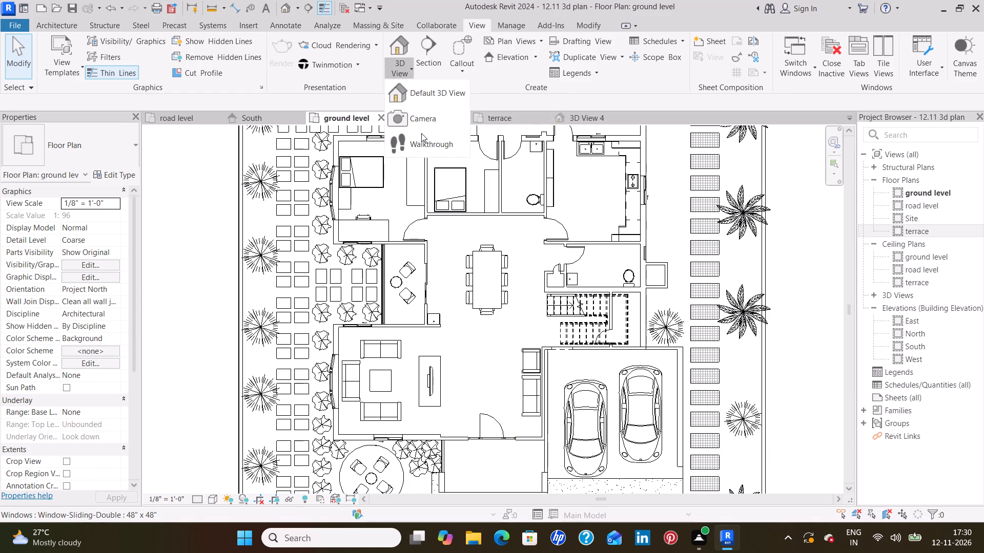
{"action": "left_click", "coordinate": [430, 117]}
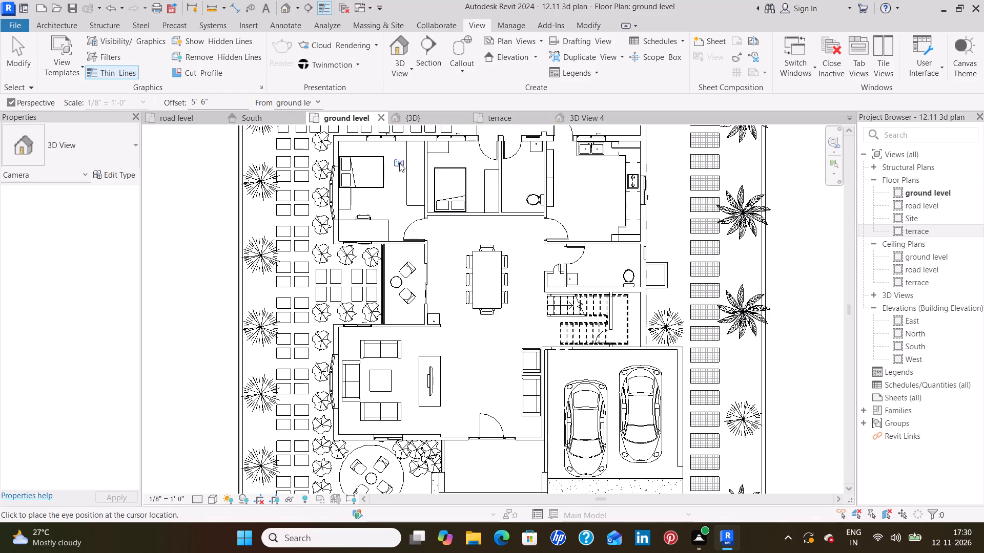
{"action": "left_click", "coordinate": [401, 149]}
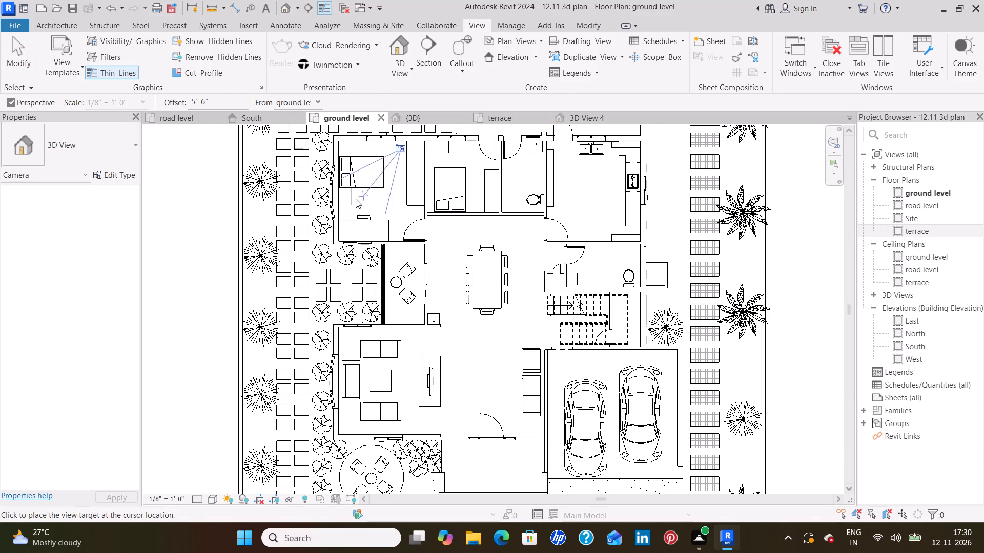
{"action": "left_click", "coordinate": [326, 223]}
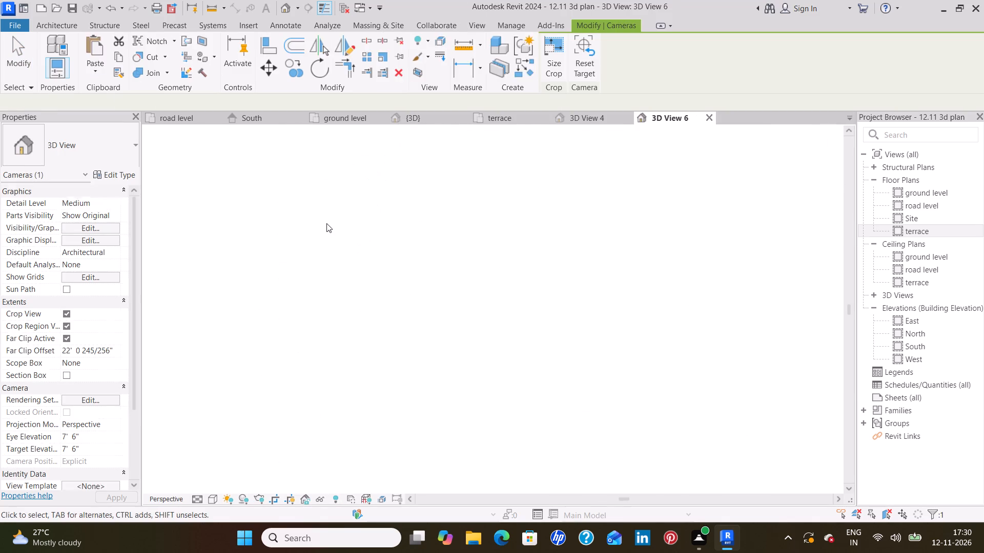
Enlarge the bedroom camera view's crop region on all four sides to frame the ceiling, desk, bay window and bed.
{"action": "scroll", "coordinate": [426, 359], "scroll_direction": "down", "scroll_amount": 3}
{"action": "middle_click_drag", "start_coordinate": [439, 388], "coordinate": [444, 341]}
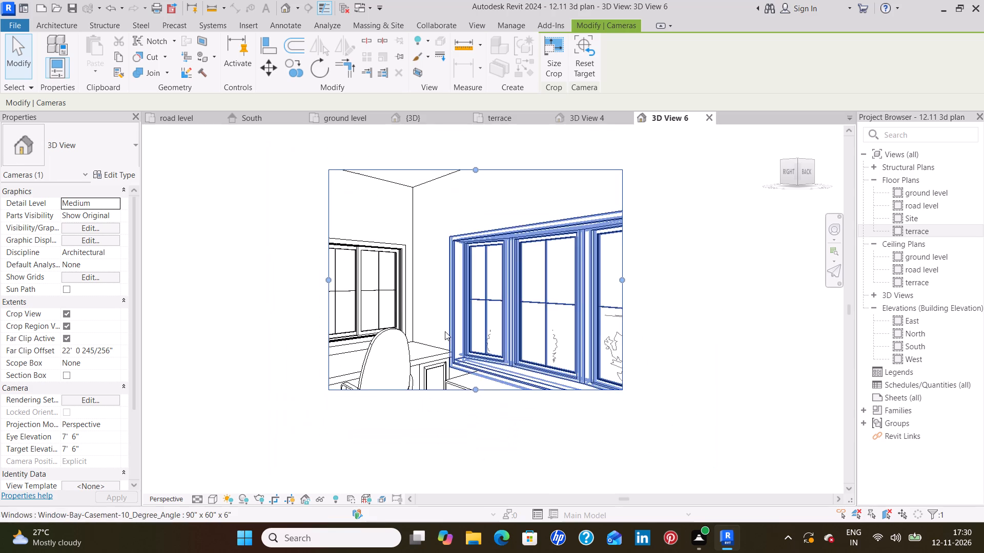
{"action": "left_click_drag", "start_coordinate": [476, 387], "coordinate": [477, 450]}
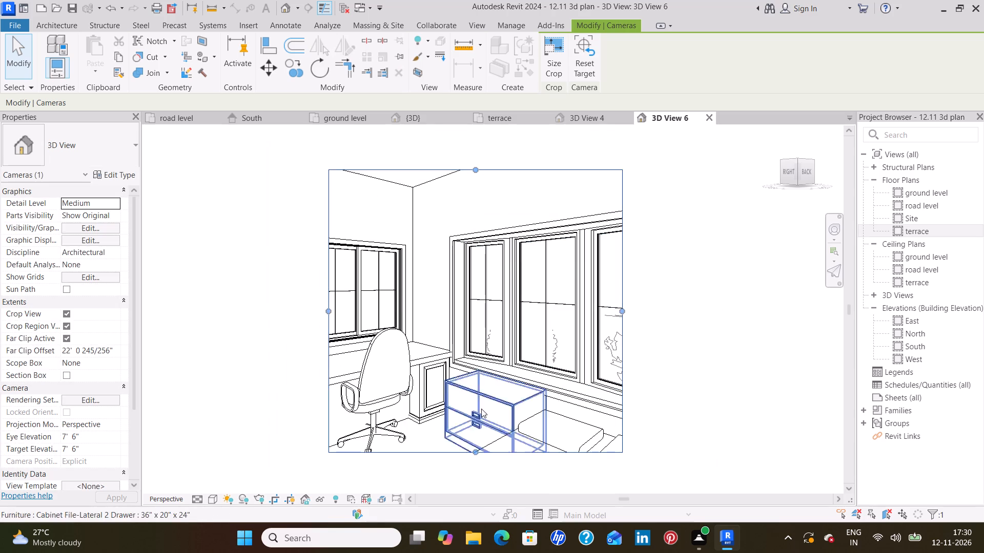
{"action": "scroll", "coordinate": [481, 408], "scroll_direction": "down", "scroll_amount": 3}
{"action": "left_click_drag", "start_coordinate": [379, 341], "coordinate": [302, 353]}
{"action": "left_click_drag", "start_coordinate": [436, 253], "coordinate": [439, 240]}
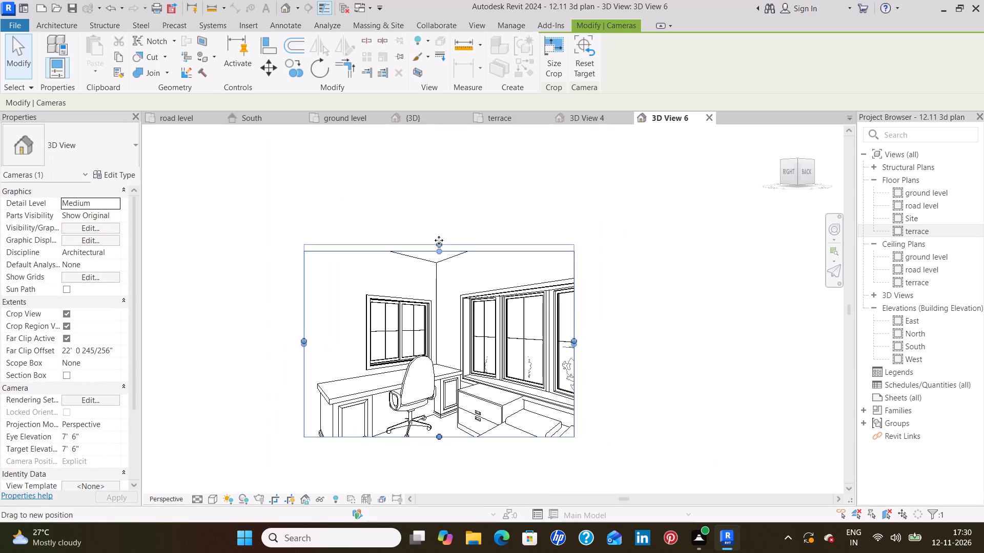
{"action": "left_click_drag", "start_coordinate": [439, 240], "coordinate": [447, 183]}
{"action": "middle_click_drag", "start_coordinate": [465, 391], "coordinate": [452, 329]}
{"action": "scroll", "coordinate": [453, 337], "scroll_direction": "down", "scroll_amount": 1}
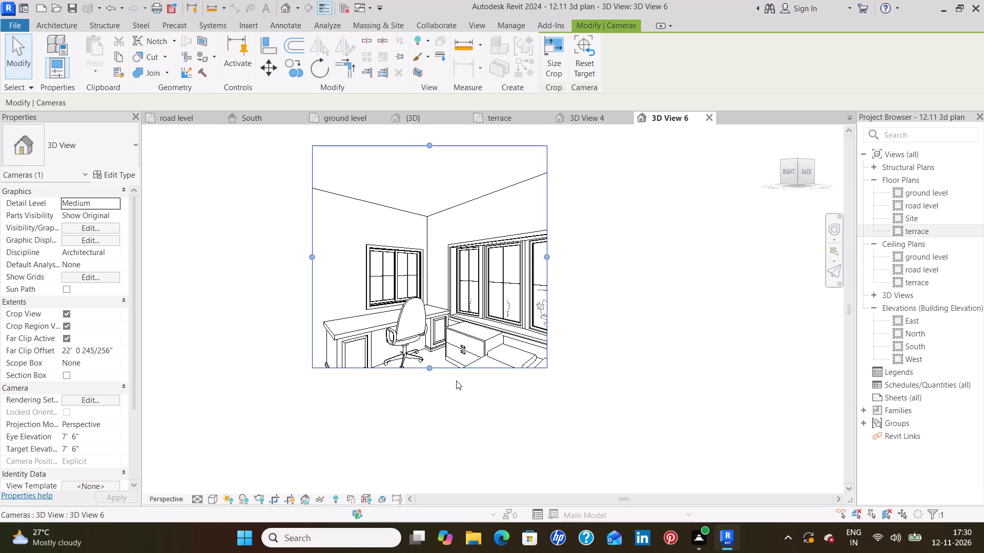
{"action": "left_click_drag", "start_coordinate": [429, 368], "coordinate": [436, 443]}
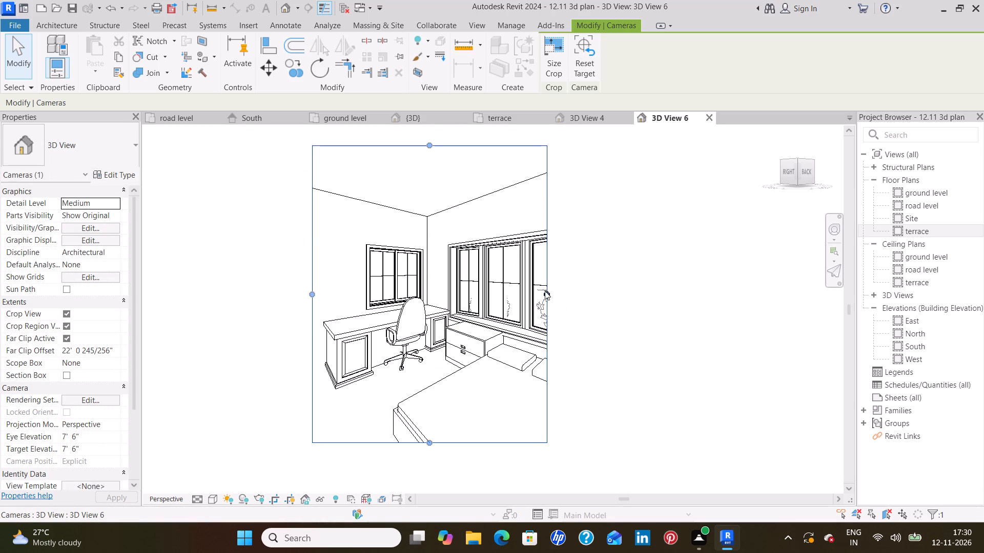
{"action": "left_click_drag", "start_coordinate": [545, 291], "coordinate": [608, 302]}
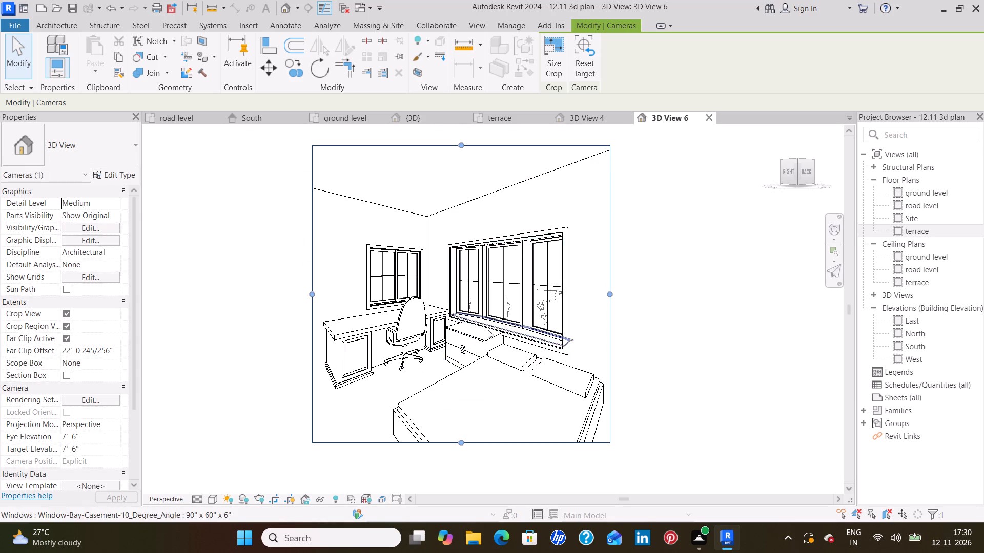
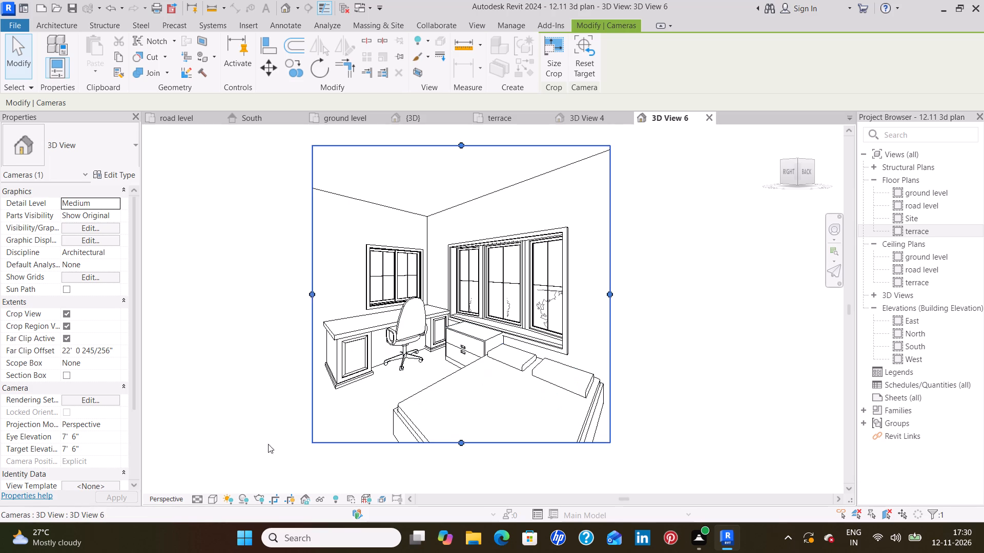
Set the bedroom camera view's visual style to Realistic.
{"action": "left_click", "coordinate": [215, 497]}
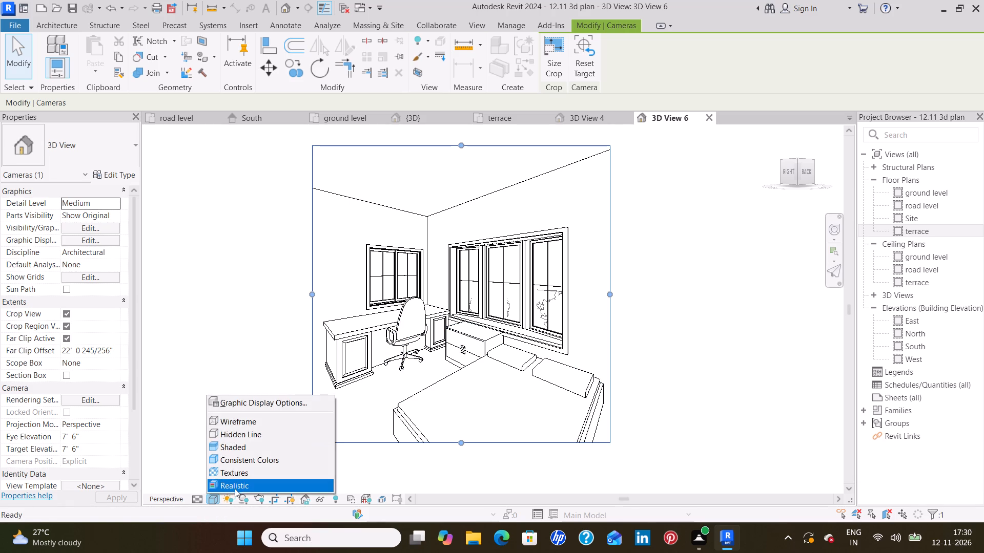
{"action": "left_click", "coordinate": [237, 487]}
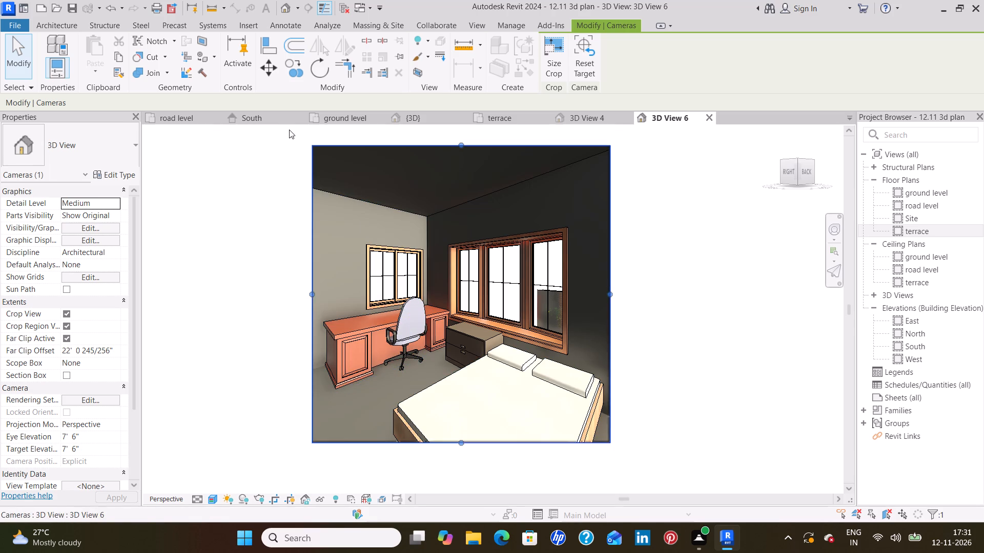
Render the bedroom view at Medium quality, printer resolution 150 DPI, with the Interior: Sun only lighting scheme.
{"action": "key", "text": "r"}
{"action": "key", "text": "r"}
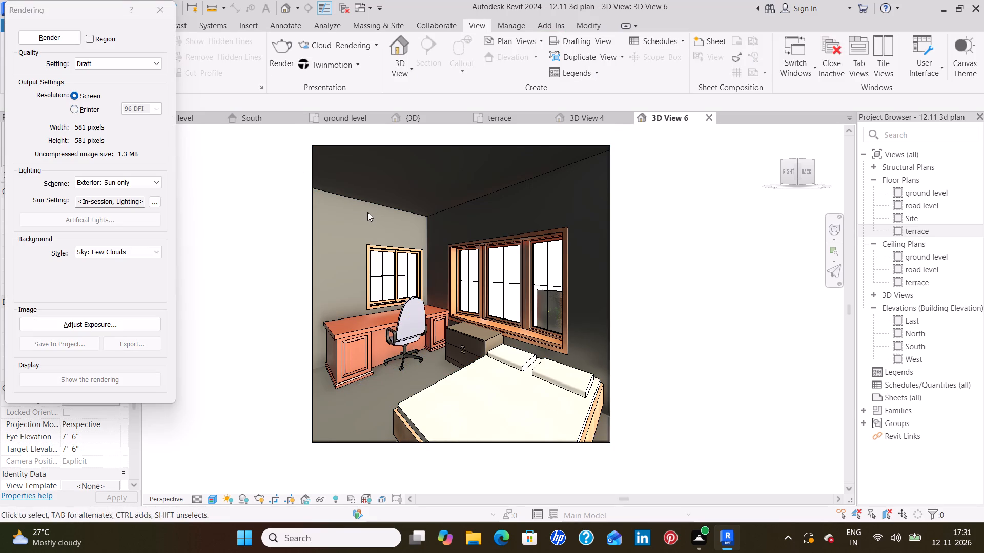
{"action": "left_click", "coordinate": [145, 68]}
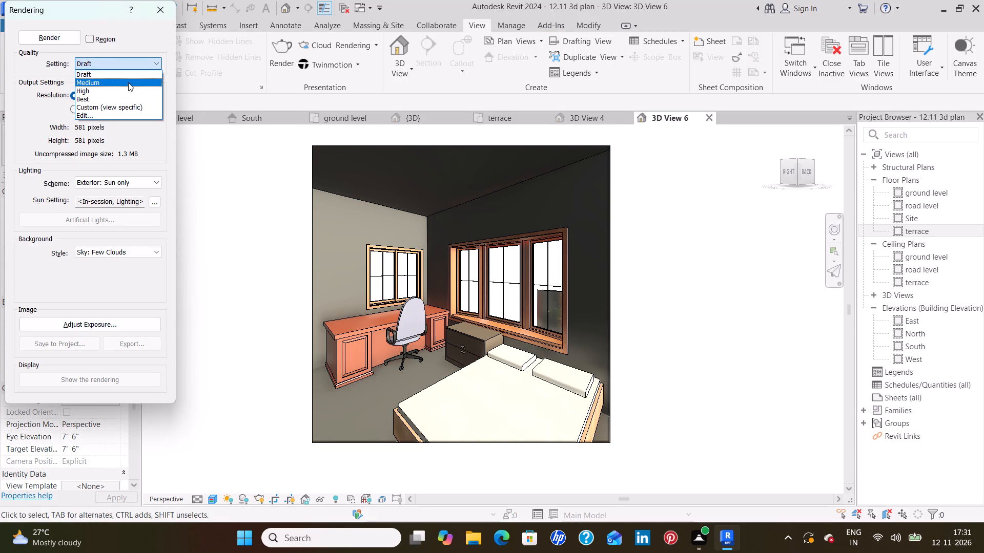
{"action": "left_click", "coordinate": [128, 83]}
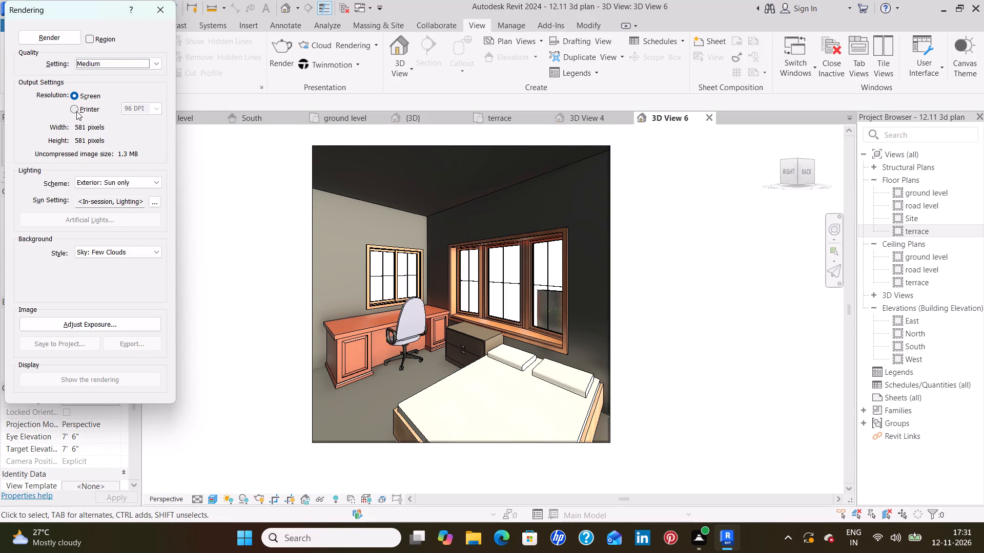
{"action": "left_click", "coordinate": [76, 111]}
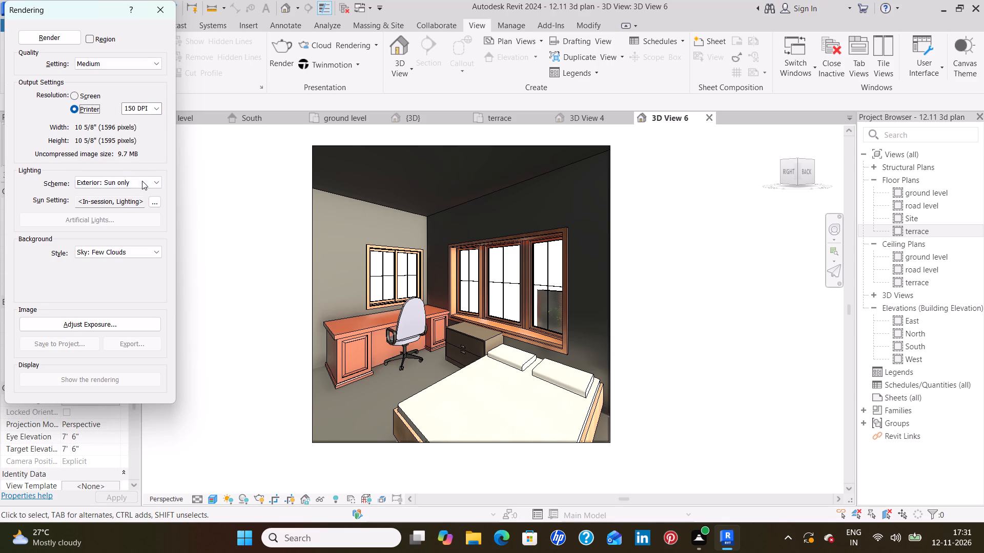
{"action": "left_click", "coordinate": [142, 181]}
{"action": "left_click", "coordinate": [126, 219]}
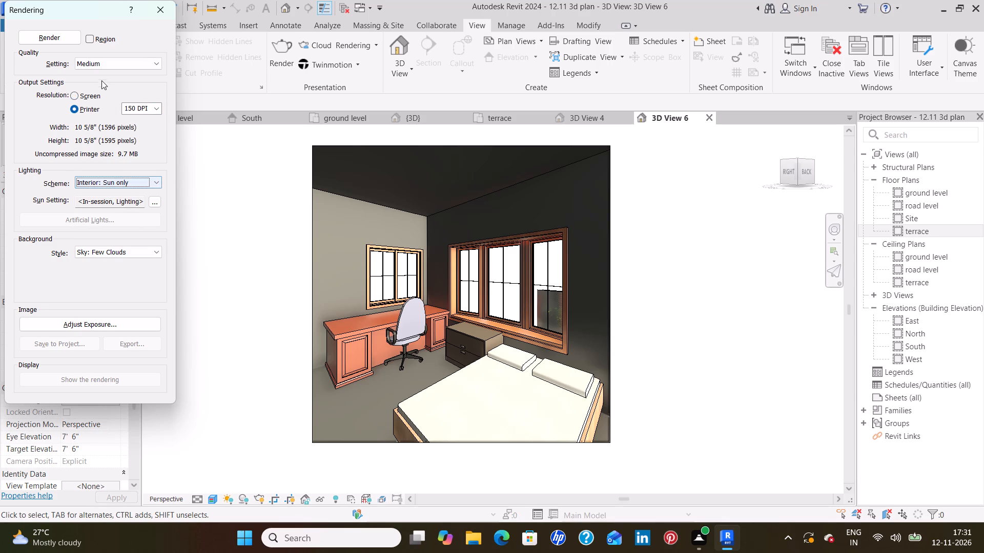
{"action": "left_click", "coordinate": [50, 35]}
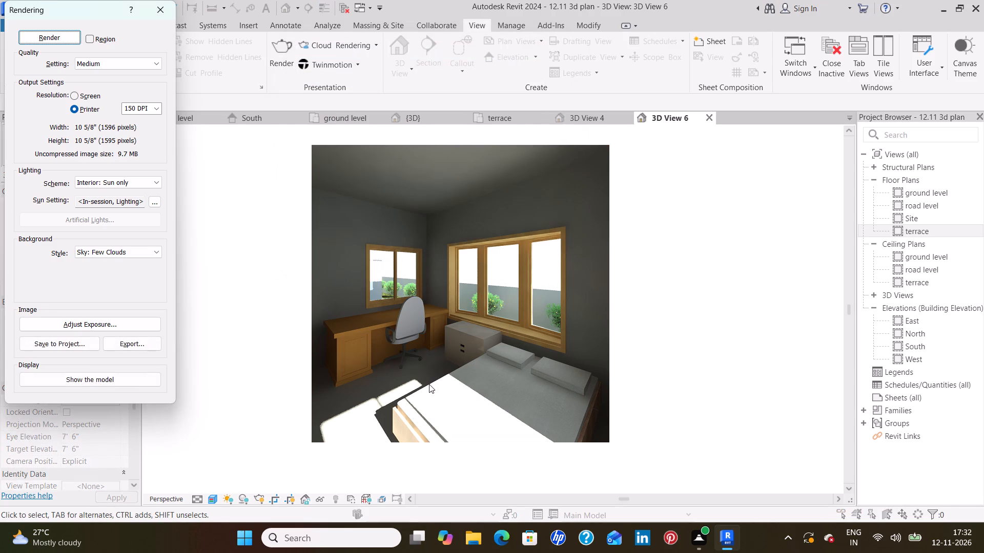
Examine the bedroom rendering up close, checking the desk, side cabinet, windows, pillows and bed.
{"action": "scroll", "coordinate": [455, 364], "scroll_direction": "up", "scroll_amount": 5}
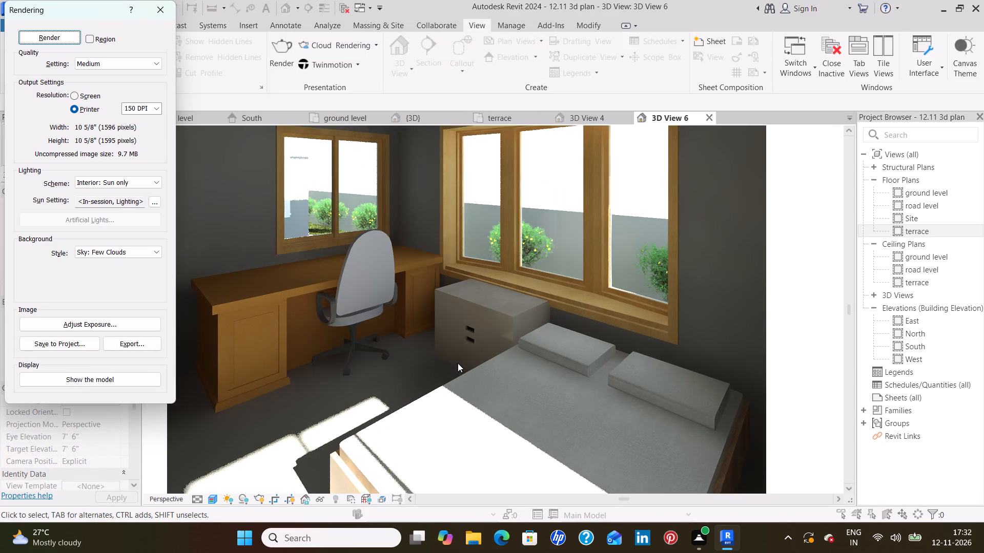
{"action": "scroll", "coordinate": [458, 363], "scroll_direction": "up", "scroll_amount": 5}
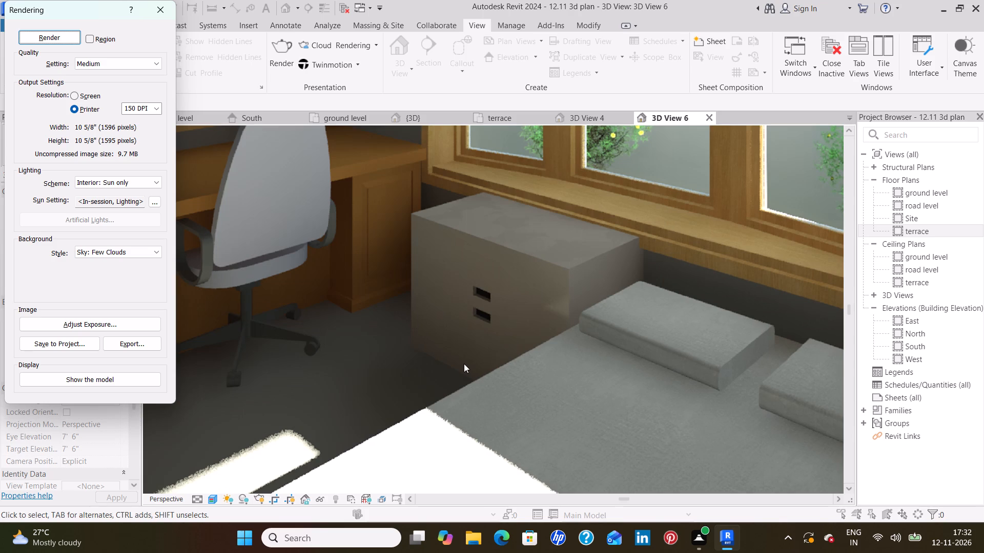
{"action": "scroll", "coordinate": [639, 350], "scroll_direction": "up", "scroll_amount": 4}
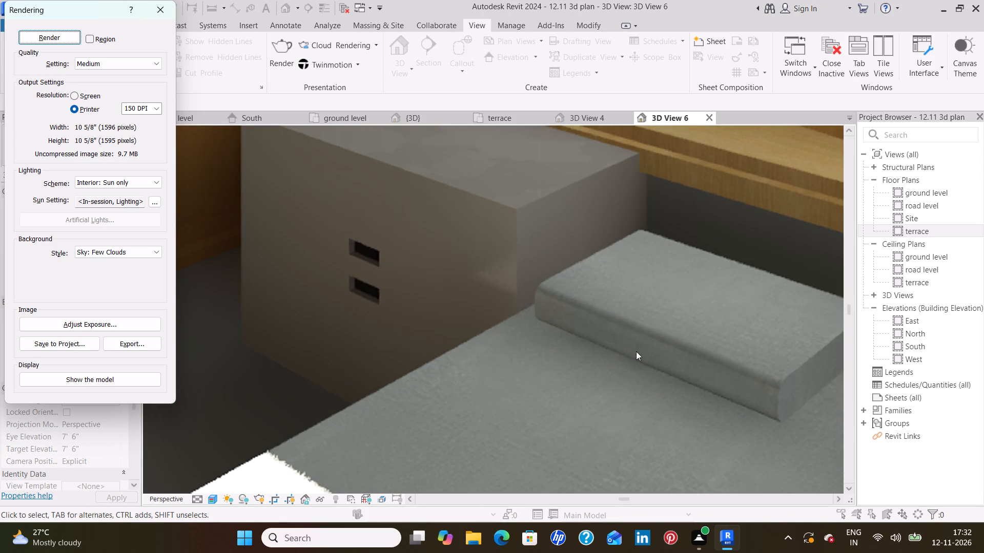
{"action": "scroll", "coordinate": [621, 380], "scroll_direction": "down", "scroll_amount": 4}
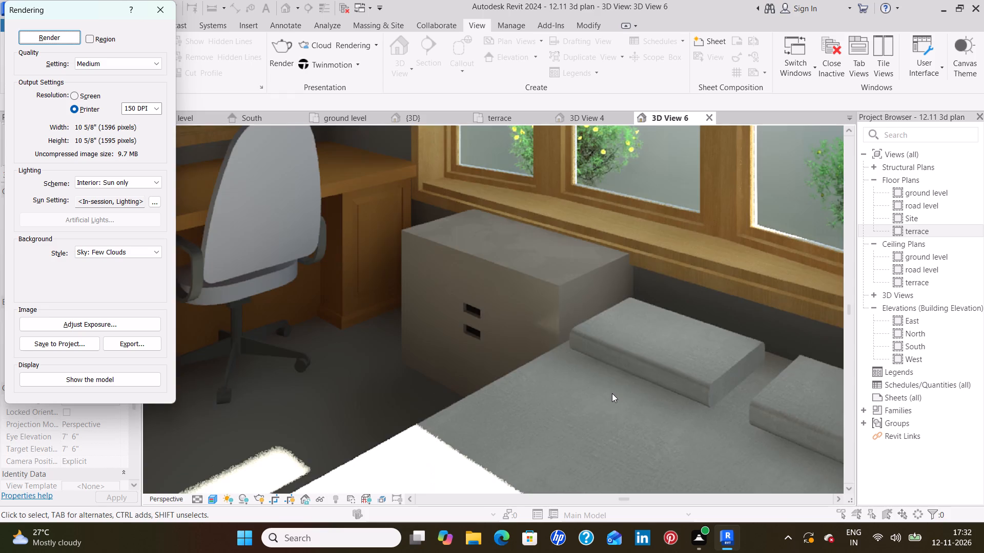
{"action": "scroll", "coordinate": [612, 393], "scroll_direction": "down", "scroll_amount": 8}
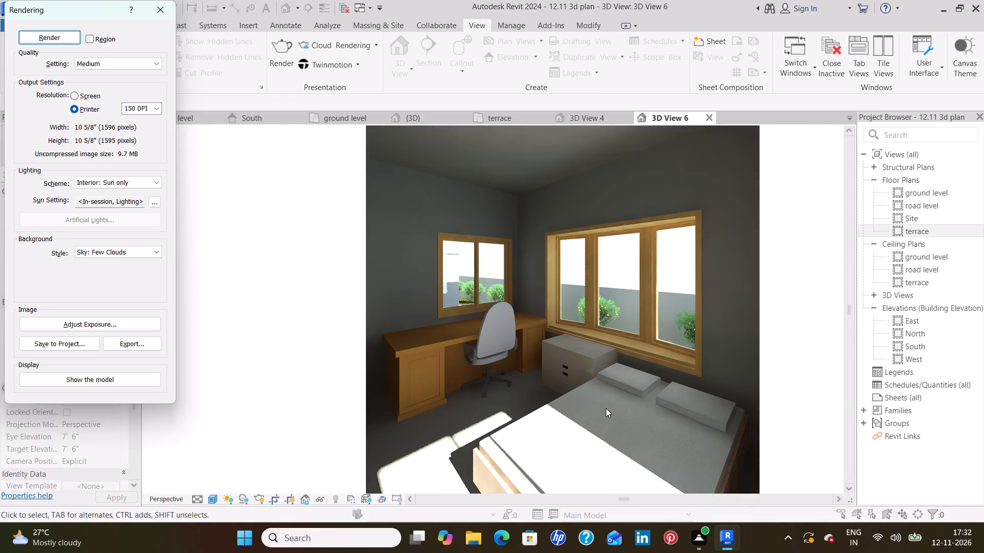
{"action": "middle_click_drag", "start_coordinate": [606, 410], "coordinate": [510, 391]}
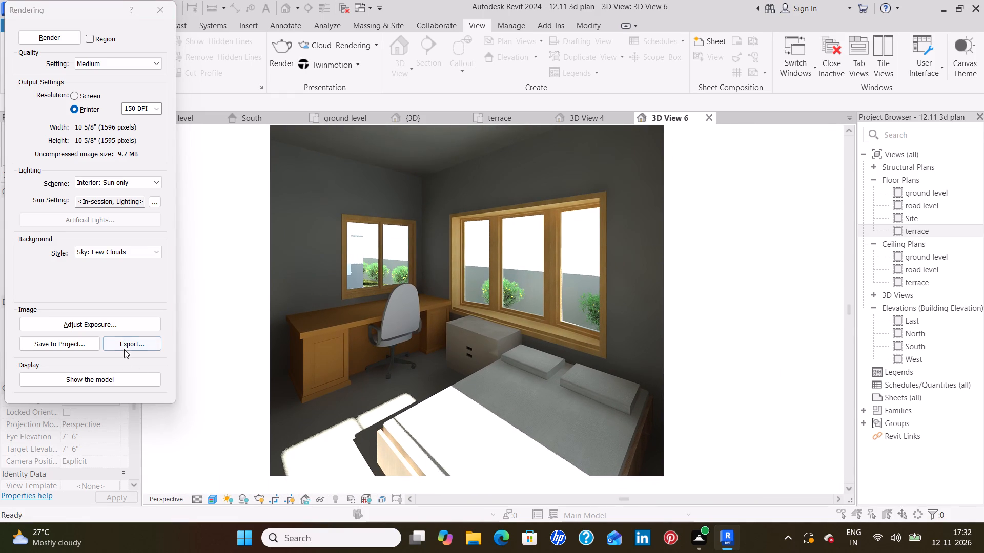
Export the bedroom rendering to the Desktop as a JPEG under its proposed file name and close the camera view.
{"action": "left_click", "coordinate": [125, 348]}
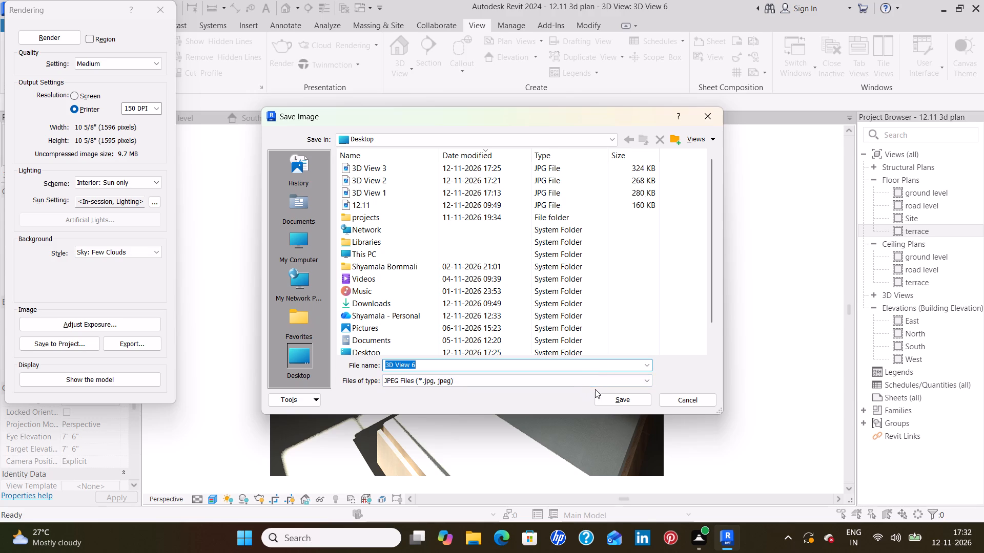
{"action": "left_click", "coordinate": [611, 400]}
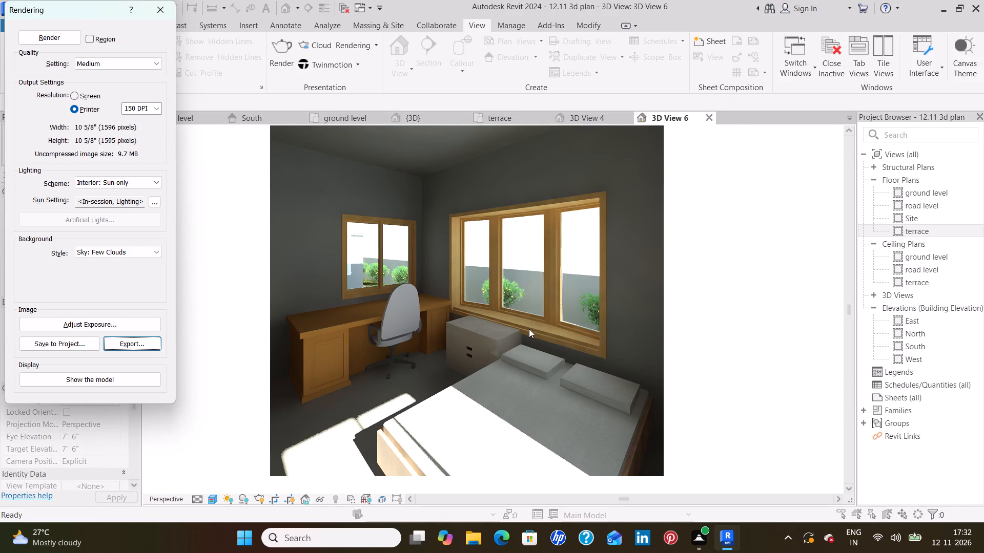
{"action": "left_click", "coordinate": [712, 118]}
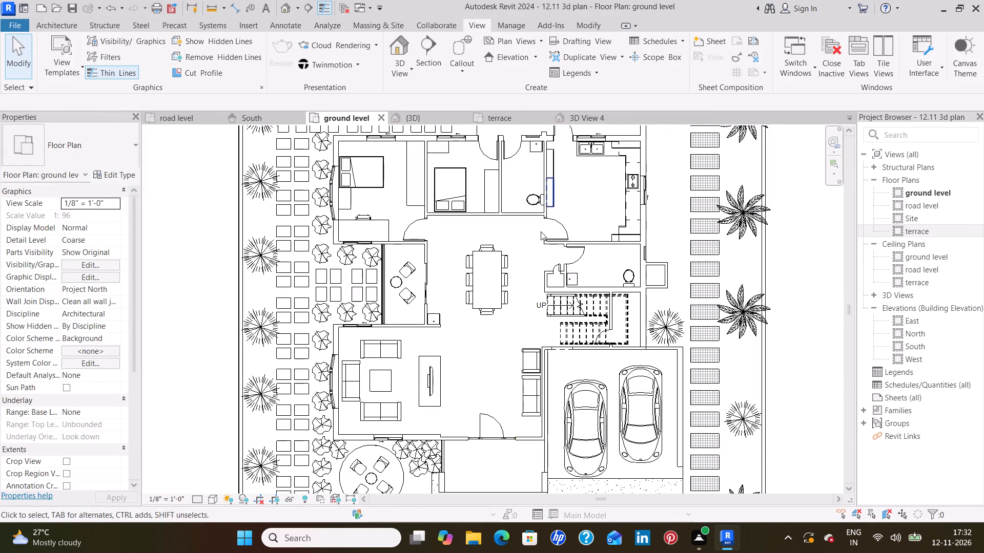
Place a perspective camera just inside the ground level kitchen's door, looking diagonally toward the corner between the sink and the cooktop.
{"action": "middle_click_drag", "start_coordinate": [551, 356], "coordinate": [552, 395]}
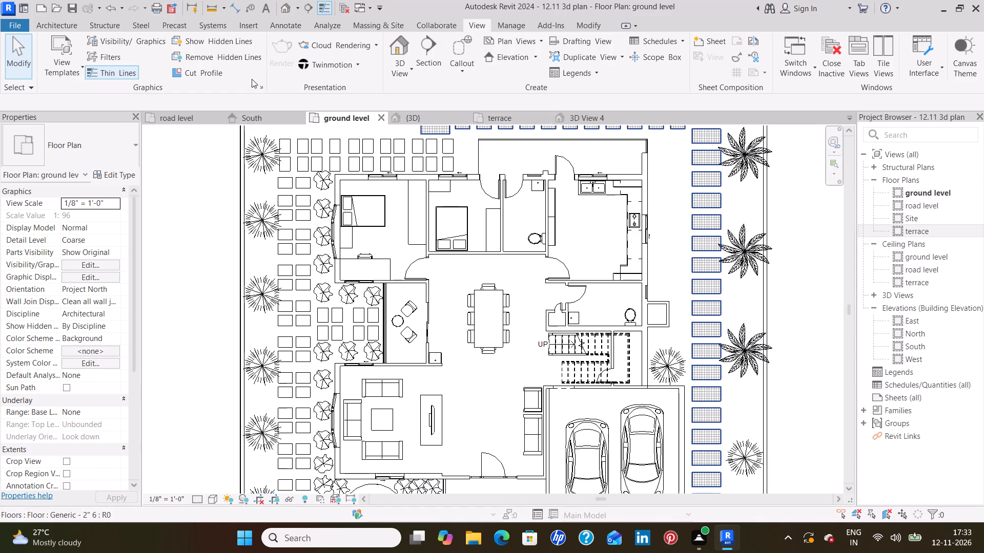
{"action": "left_click", "coordinate": [393, 62]}
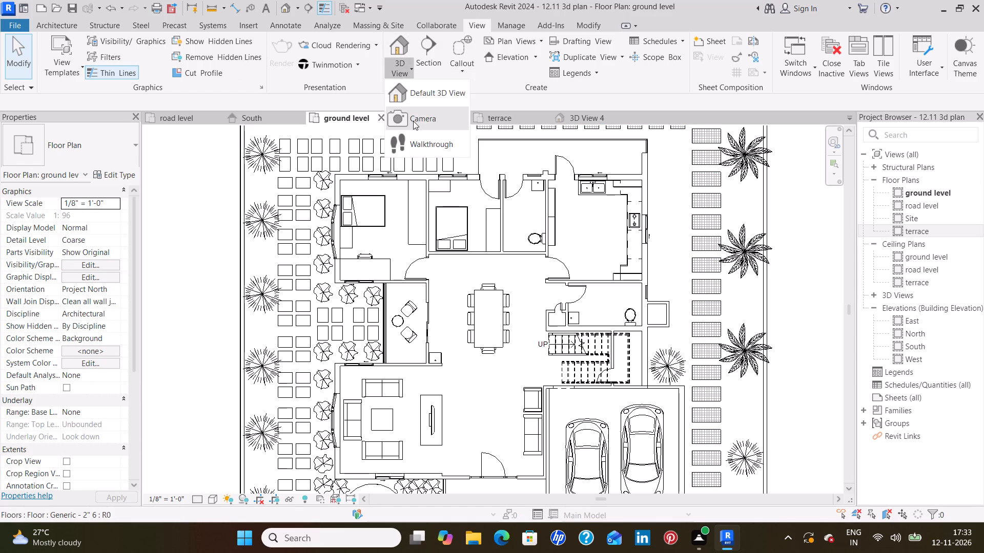
{"action": "left_click", "coordinate": [413, 121]}
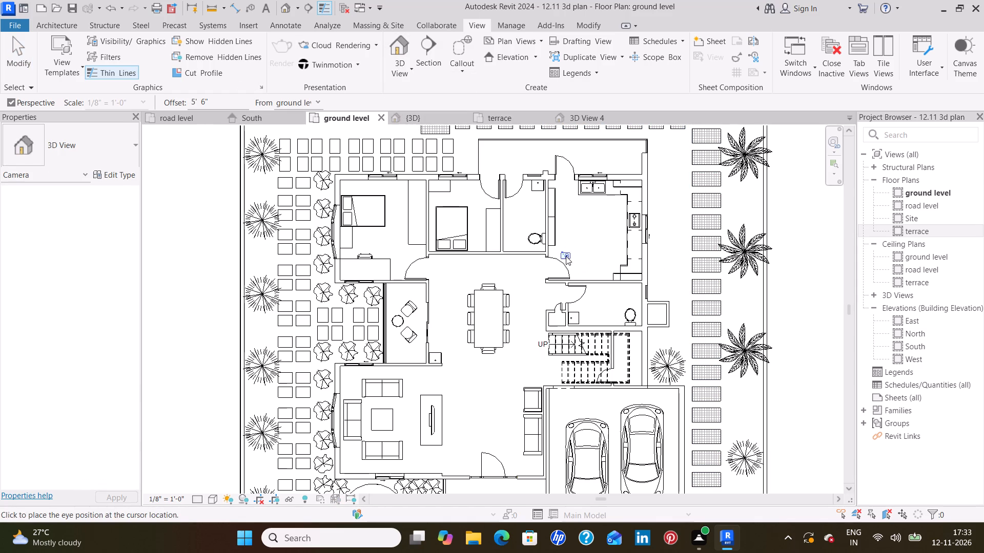
{"action": "left_click", "coordinate": [565, 256]}
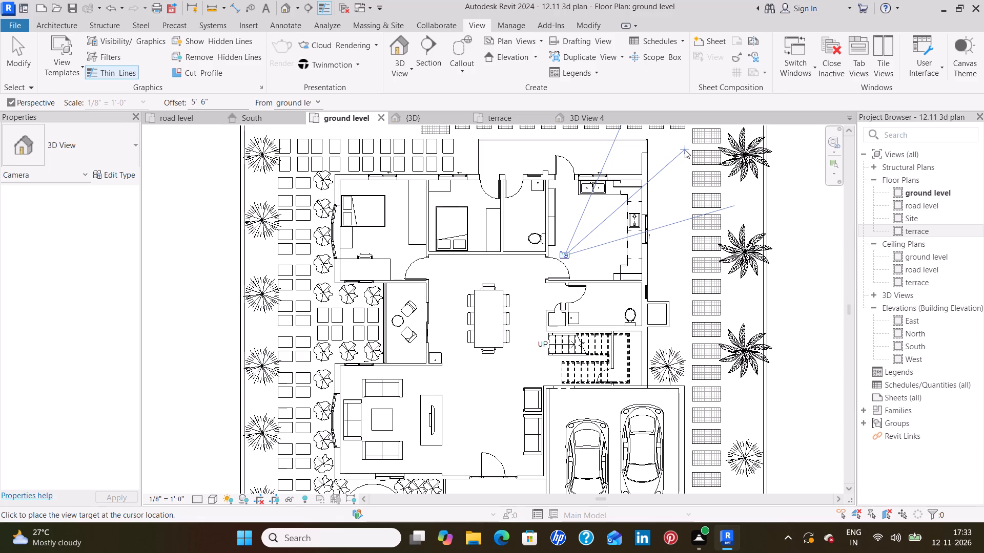
{"action": "left_click", "coordinate": [685, 150]}
Enlarge the kitchen camera view's crop region at the bottom and both sides to frame the floor, sink, windows and base cabinets.
{"action": "scroll", "coordinate": [597, 354], "scroll_direction": "down", "scroll_amount": 2}
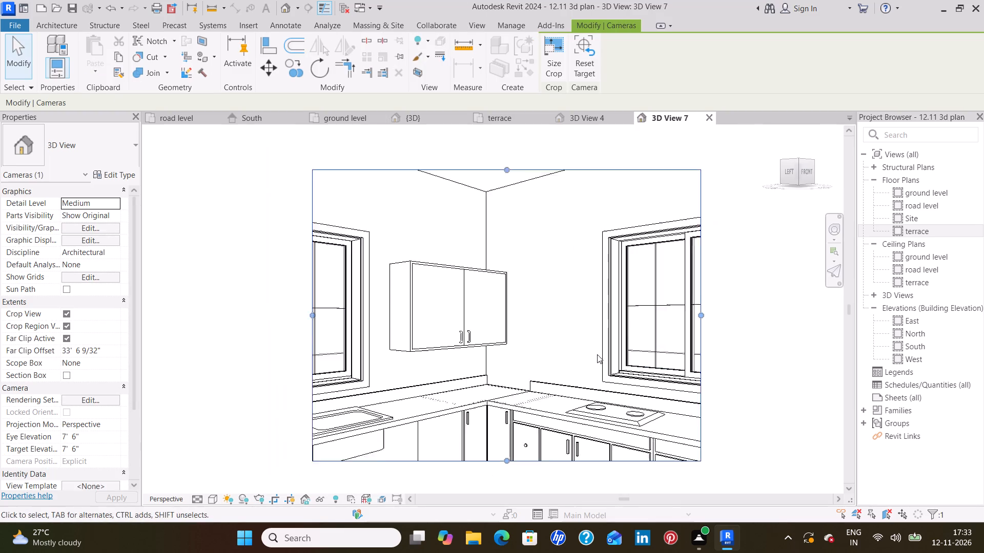
{"action": "scroll", "coordinate": [597, 354], "scroll_direction": "down", "scroll_amount": 2}
{"action": "middle_click_drag", "start_coordinate": [558, 375], "coordinate": [543, 274]}
{"action": "left_click_drag", "start_coordinate": [522, 324], "coordinate": [523, 393]}
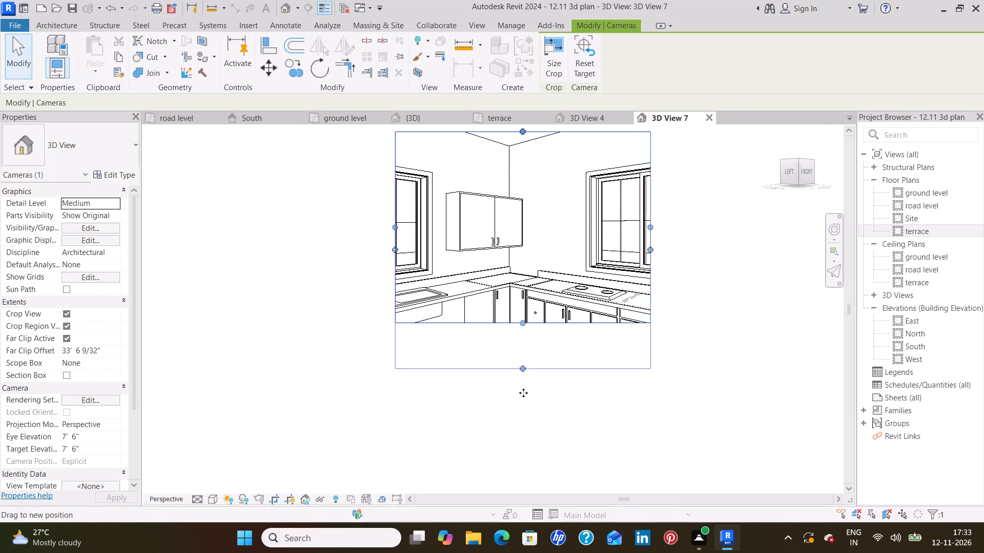
{"action": "left_click_drag", "start_coordinate": [523, 393], "coordinate": [521, 435]}
{"action": "middle_click_drag", "start_coordinate": [514, 310], "coordinate": [528, 379]}
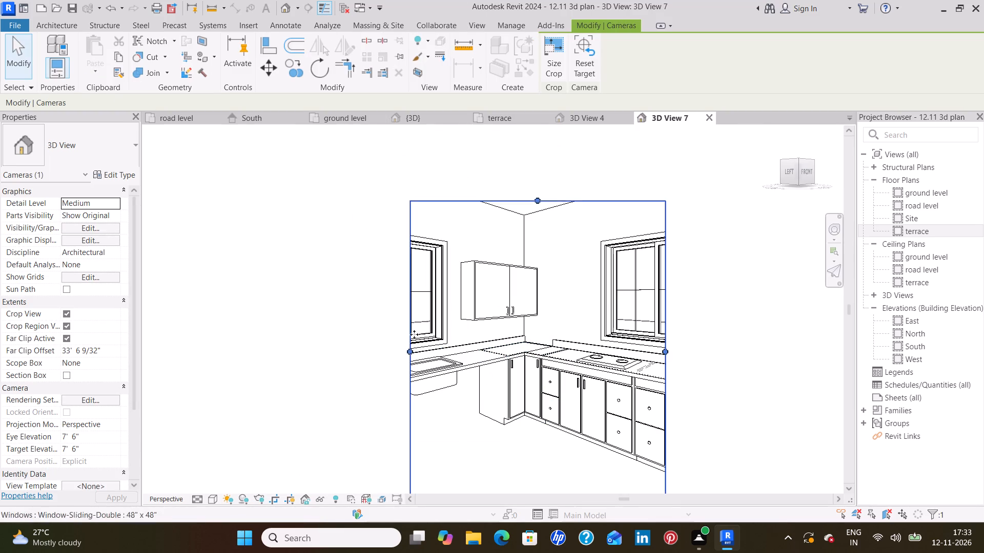
{"action": "left_click_drag", "start_coordinate": [412, 351], "coordinate": [348, 363]}
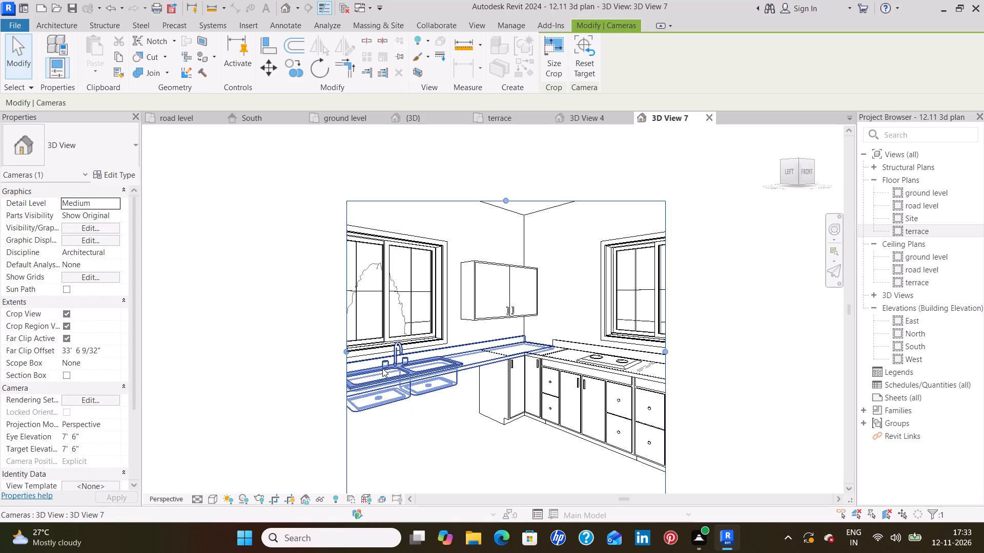
{"action": "left_click_drag", "start_coordinate": [666, 354], "coordinate": [737, 365]}
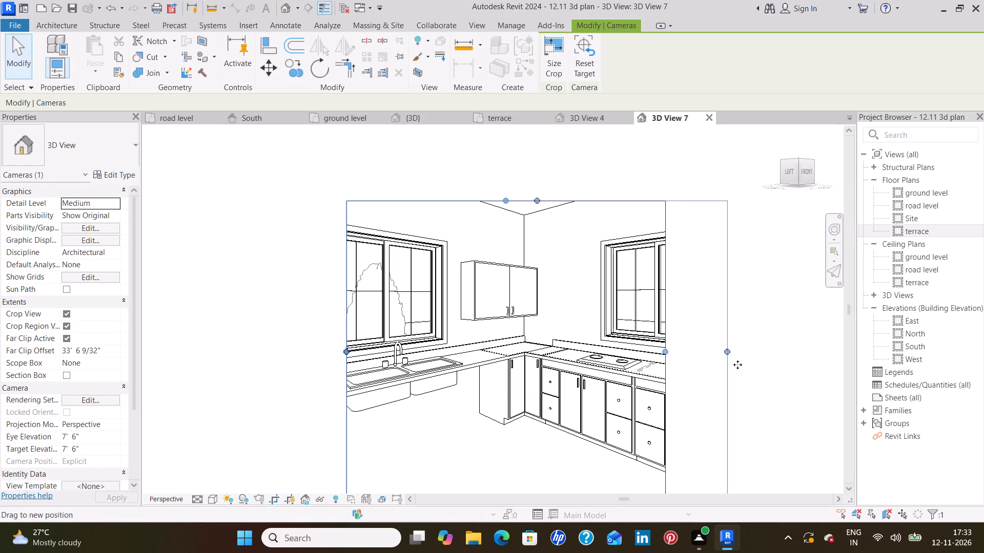
{"action": "left_click_drag", "start_coordinate": [737, 365], "coordinate": [758, 368]}
{"action": "middle_click_drag", "start_coordinate": [569, 418], "coordinate": [572, 355]}
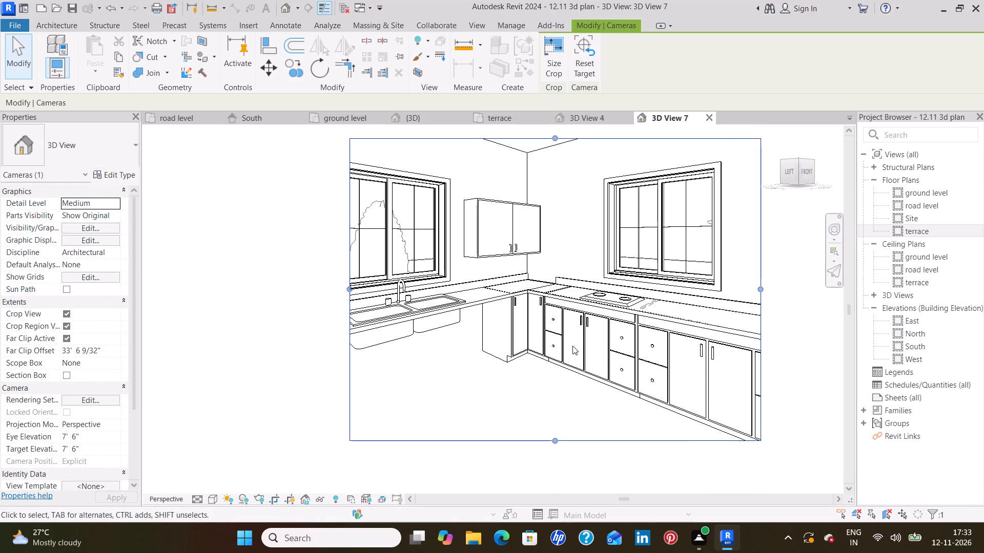
{"action": "scroll", "coordinate": [572, 346], "scroll_direction": "down", "scroll_amount": 1}
{"action": "middle_click_drag", "start_coordinate": [575, 317], "coordinate": [536, 333]}
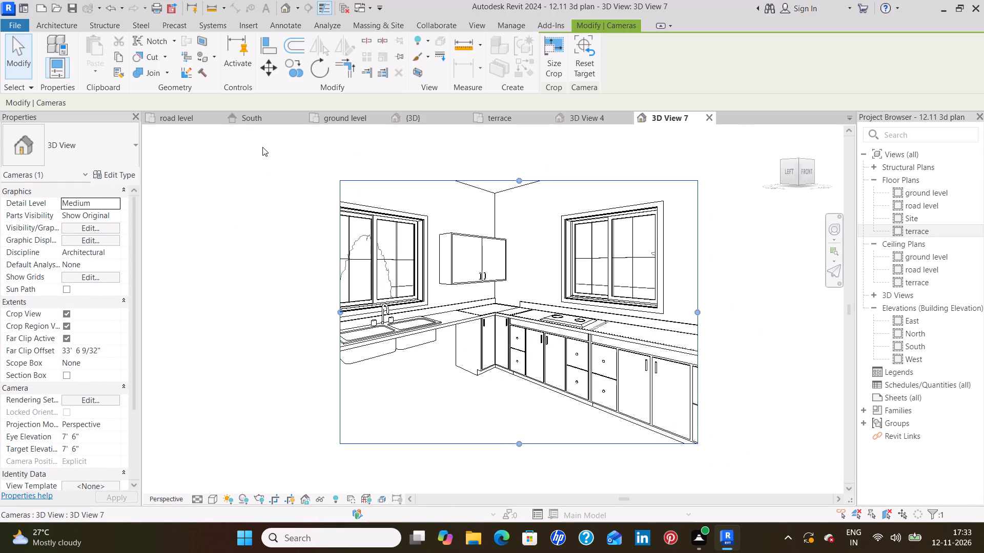
Set the kitchen camera view's visual style to Realistic.
{"action": "left_click", "coordinate": [212, 496]}
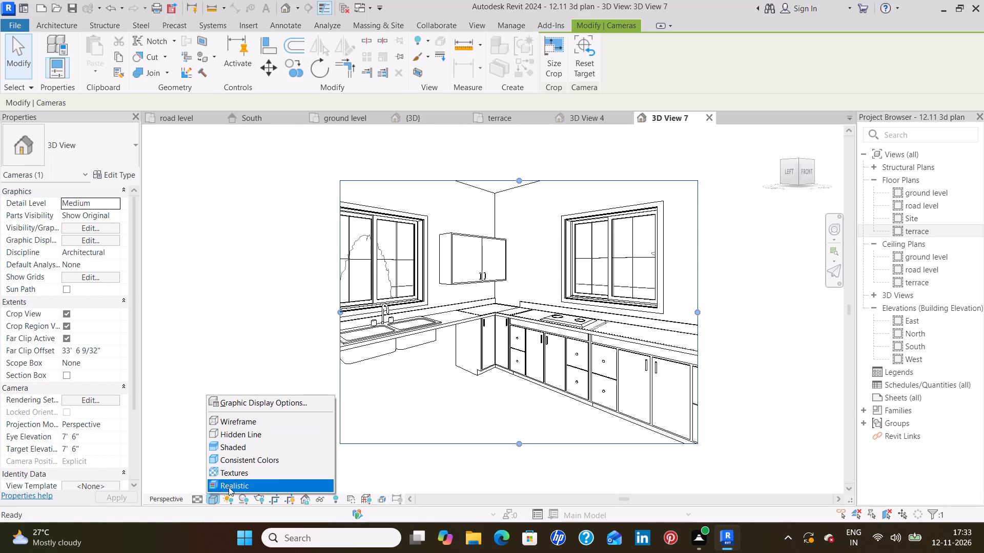
{"action": "left_click", "coordinate": [230, 487]}
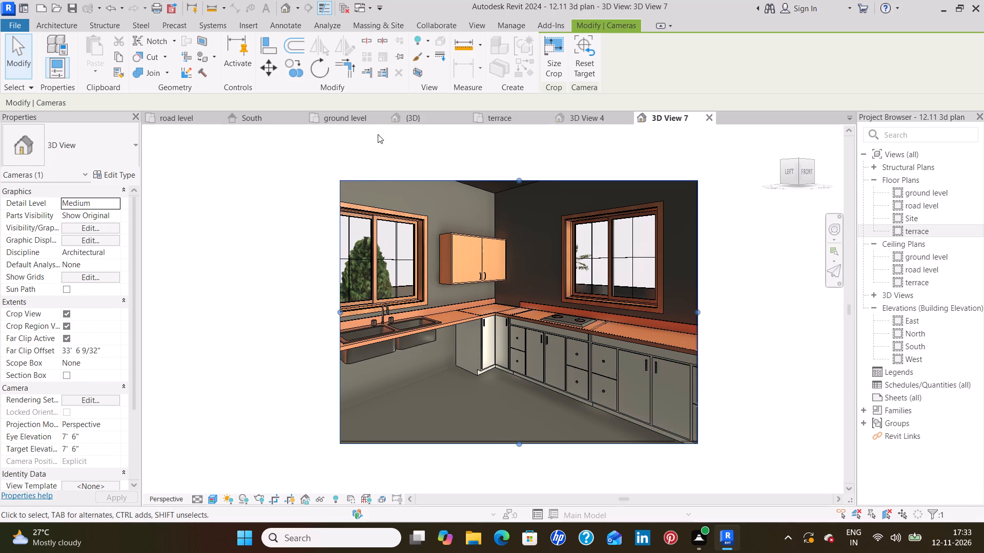
Render the kitchen camera view at Medium quality, printer resolution 150 DPI, with the Interior: Sun only lighting scheme.
{"action": "type", "text": "rr"}
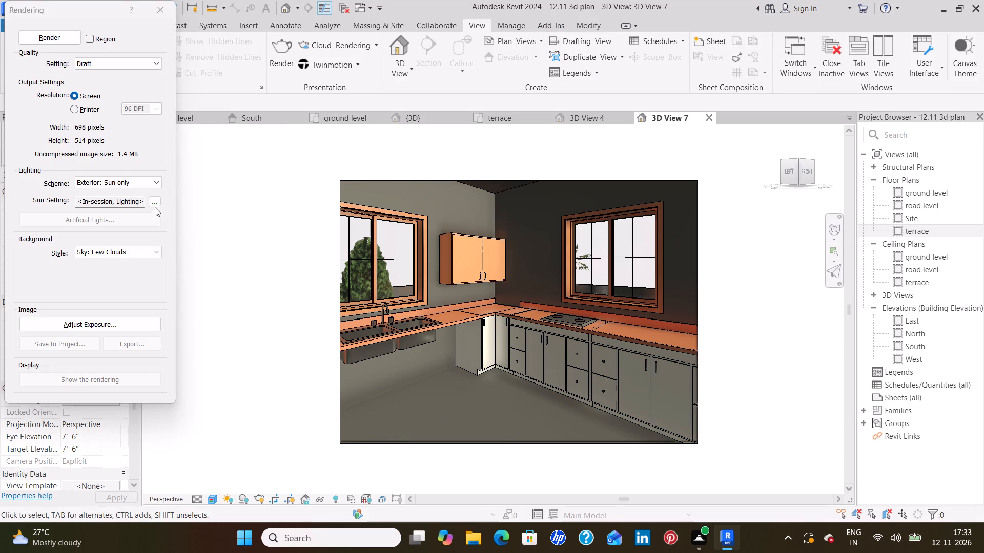
{"action": "left_click", "coordinate": [154, 187]}
{"action": "left_click", "coordinate": [137, 219]}
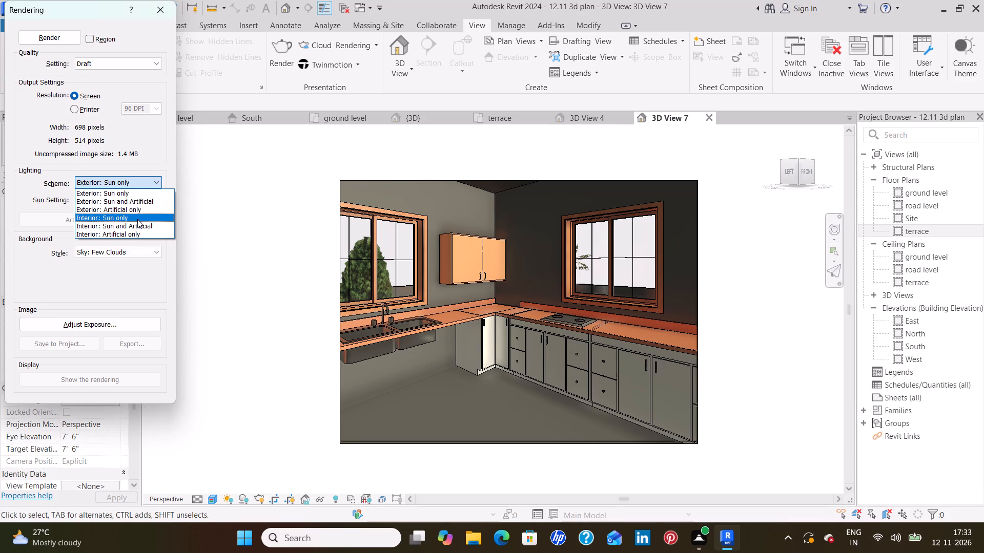
{"action": "left_click", "coordinate": [149, 61]}
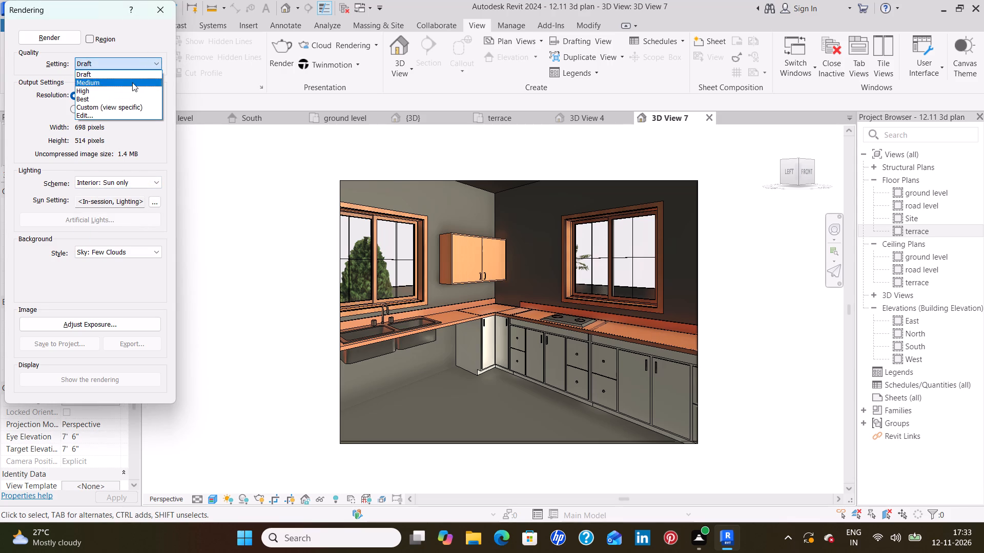
{"action": "left_click", "coordinate": [131, 82]}
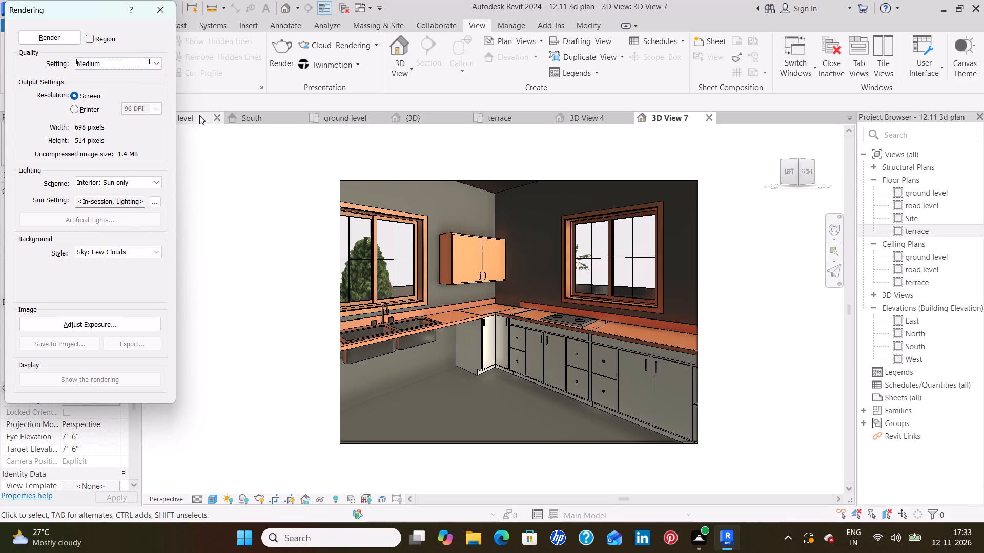
{"action": "left_click", "coordinate": [73, 107]}
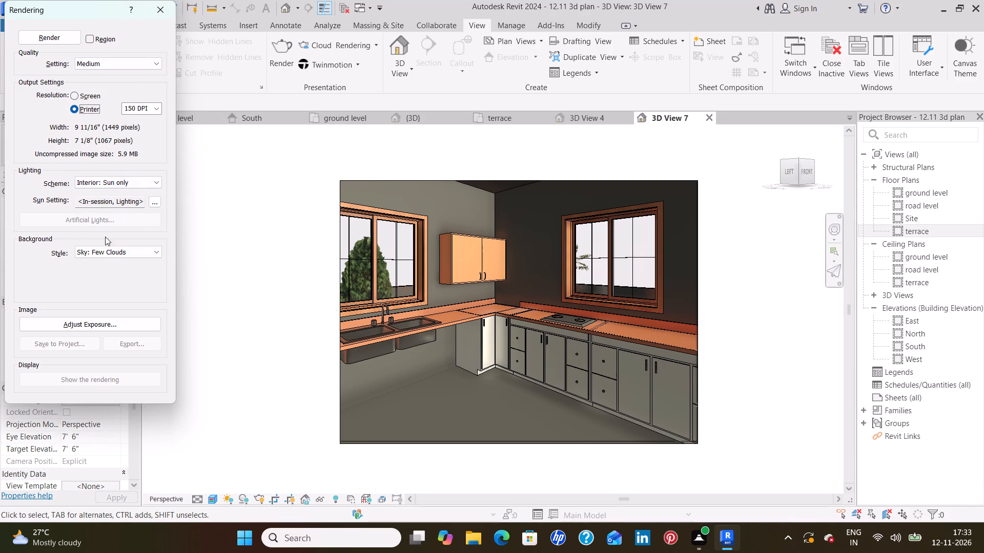
{"action": "left_click", "coordinate": [60, 40]}
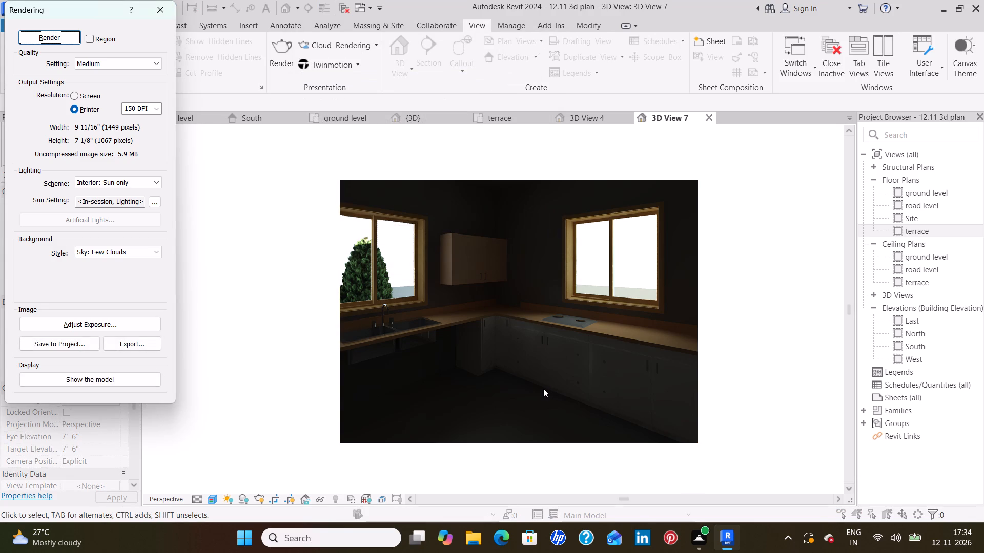
Examine the kitchen rendering's sink, countertop, cabinets and overall lighting up close, and close the camera view.
{"action": "scroll", "coordinate": [542, 388], "scroll_direction": "up", "scroll_amount": 4}
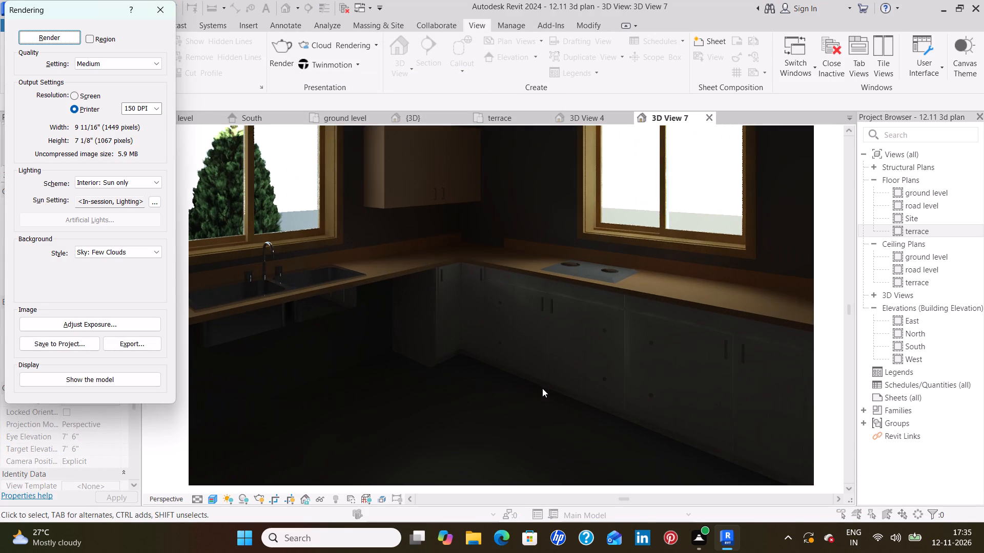
{"action": "scroll", "coordinate": [273, 297], "scroll_direction": "up", "scroll_amount": 2}
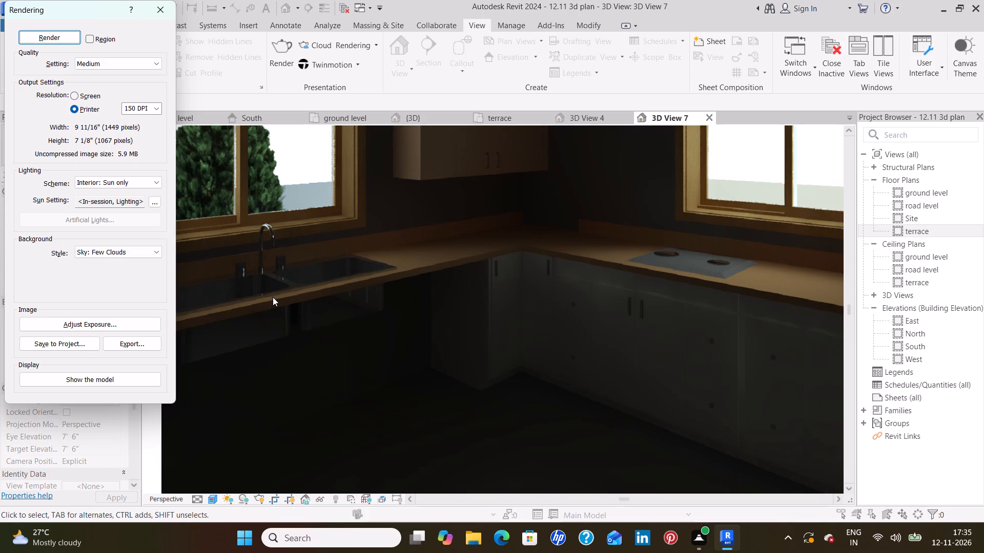
{"action": "scroll", "coordinate": [291, 289], "scroll_direction": "up", "scroll_amount": 4}
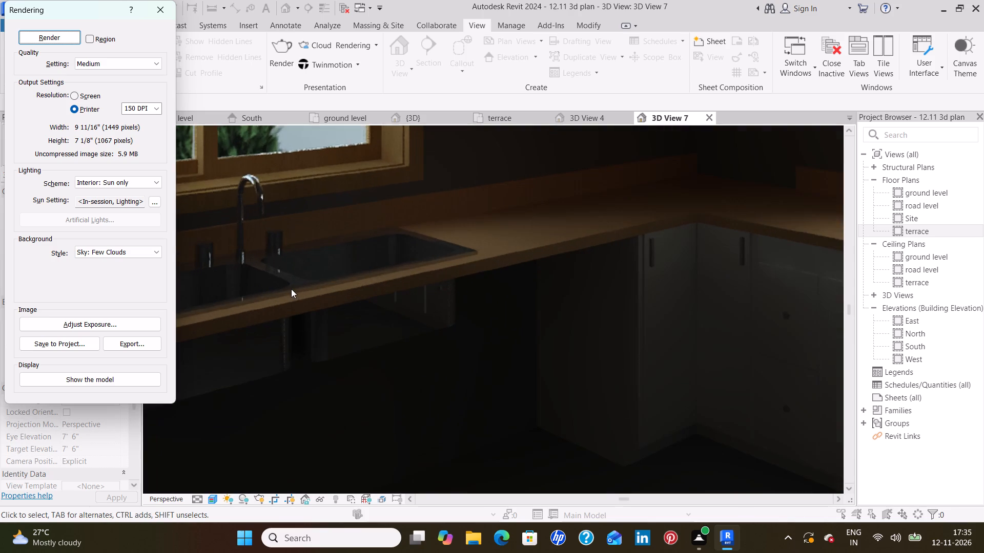
{"action": "scroll", "coordinate": [291, 288], "scroll_direction": "up", "scroll_amount": 3}
{"action": "scroll", "coordinate": [285, 289], "scroll_direction": "down", "scroll_amount": 4}
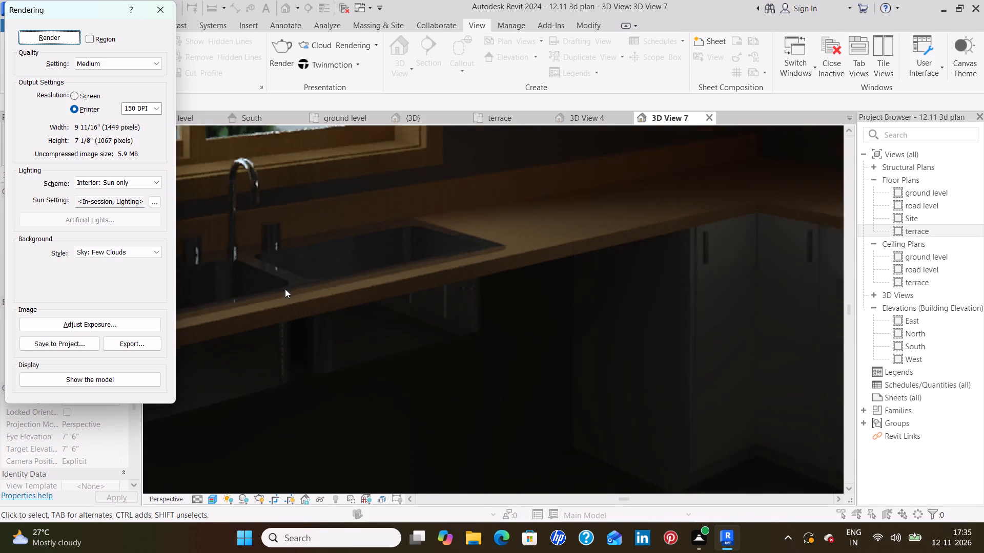
{"action": "scroll", "coordinate": [282, 289], "scroll_direction": "down", "scroll_amount": 6}
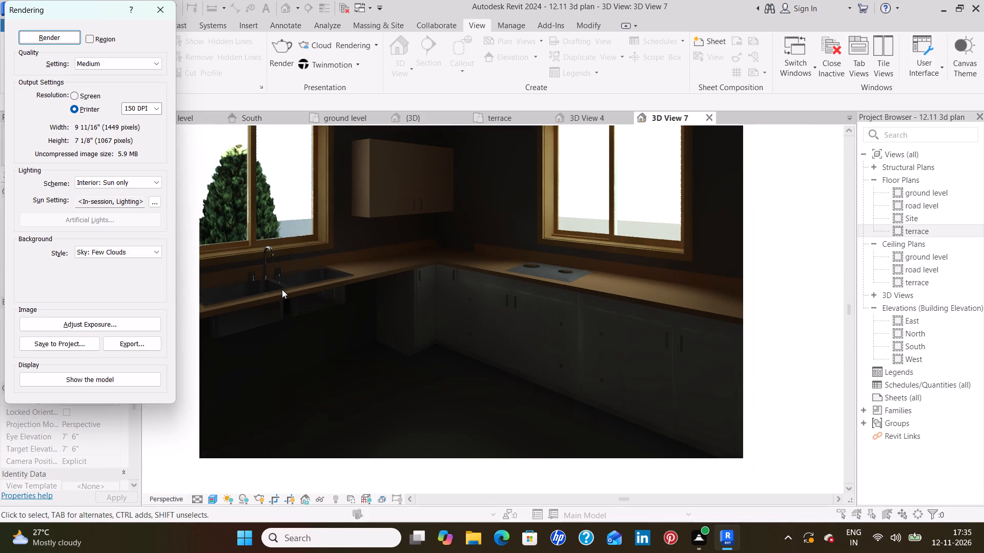
{"action": "scroll", "coordinate": [282, 289], "scroll_direction": "up", "scroll_amount": 7}
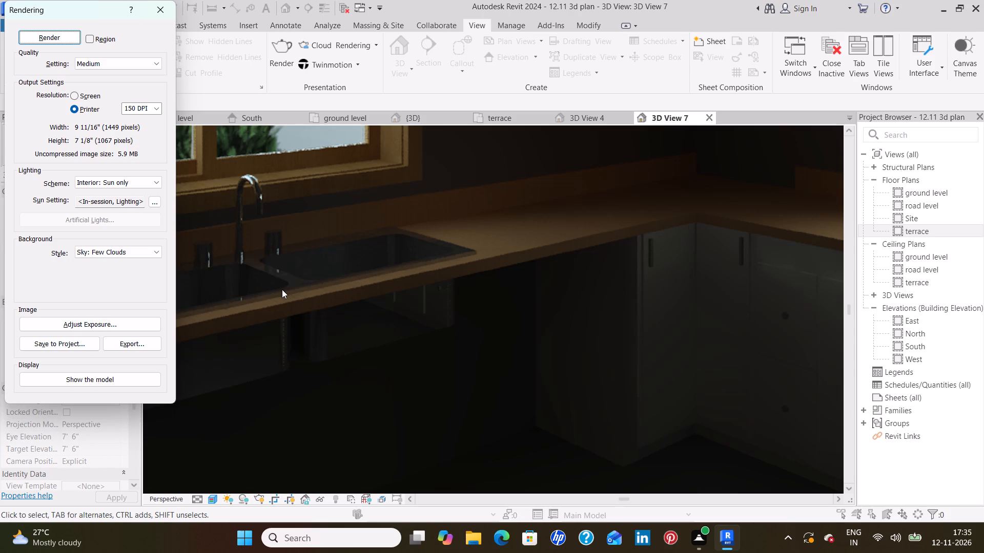
{"action": "scroll", "coordinate": [279, 291], "scroll_direction": "down", "scroll_amount": 7}
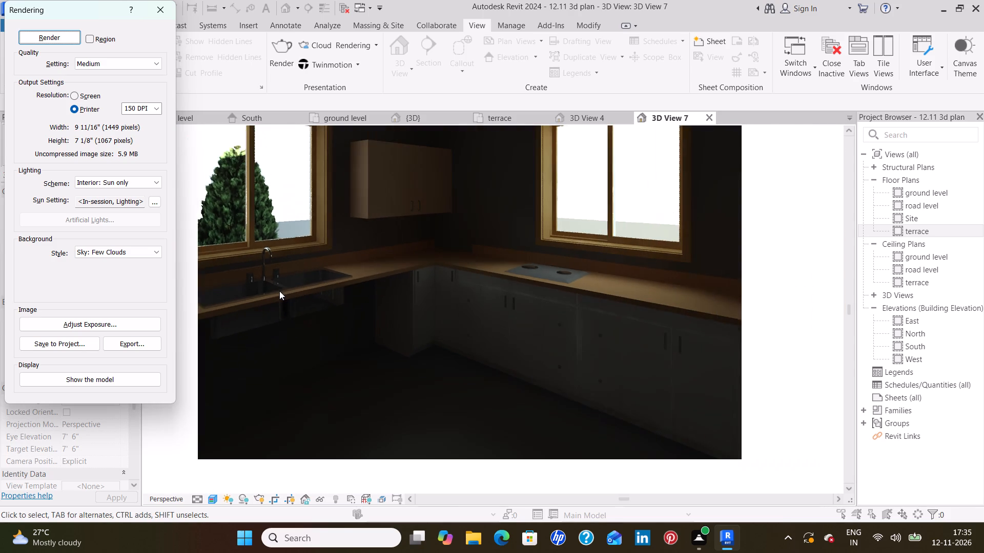
{"action": "scroll", "coordinate": [279, 291], "scroll_direction": "down", "scroll_amount": 3}
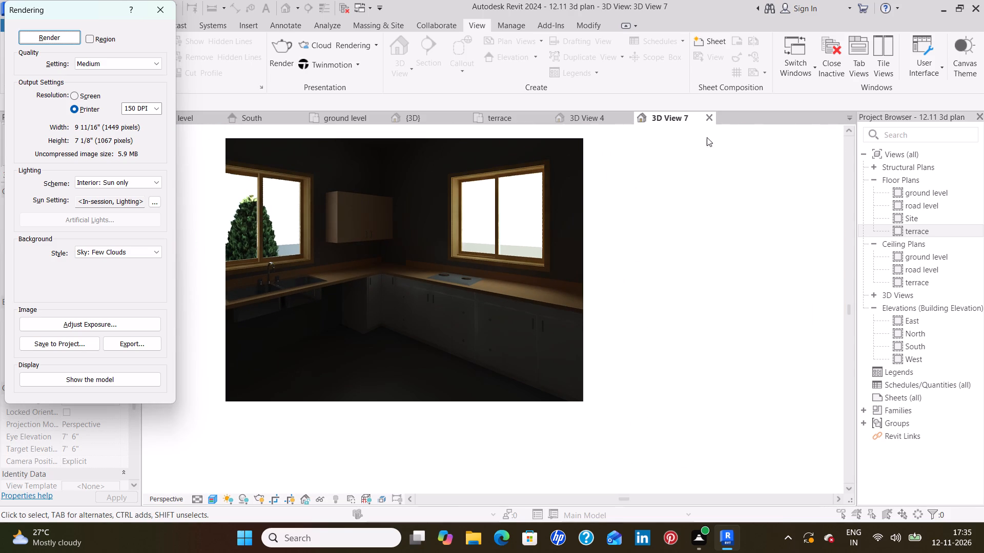
{"action": "left_click", "coordinate": [712, 120]}
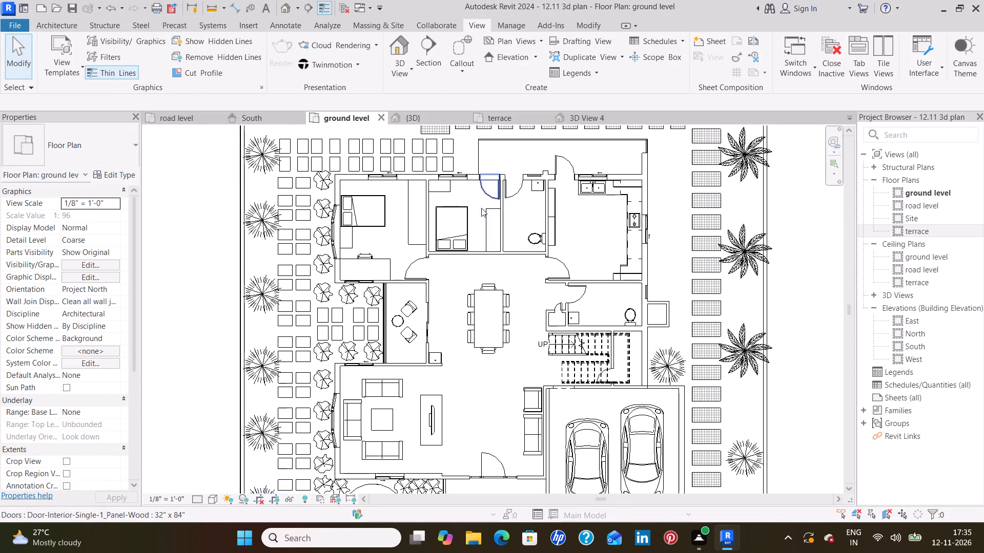
Examine the kitchen sink, the rear door and the surrounding rear area in the ground level floor plan.
{"action": "scroll", "coordinate": [563, 204], "scroll_direction": "up", "scroll_amount": 2}
{"action": "scroll", "coordinate": [614, 192], "scroll_direction": "up", "scroll_amount": 4}
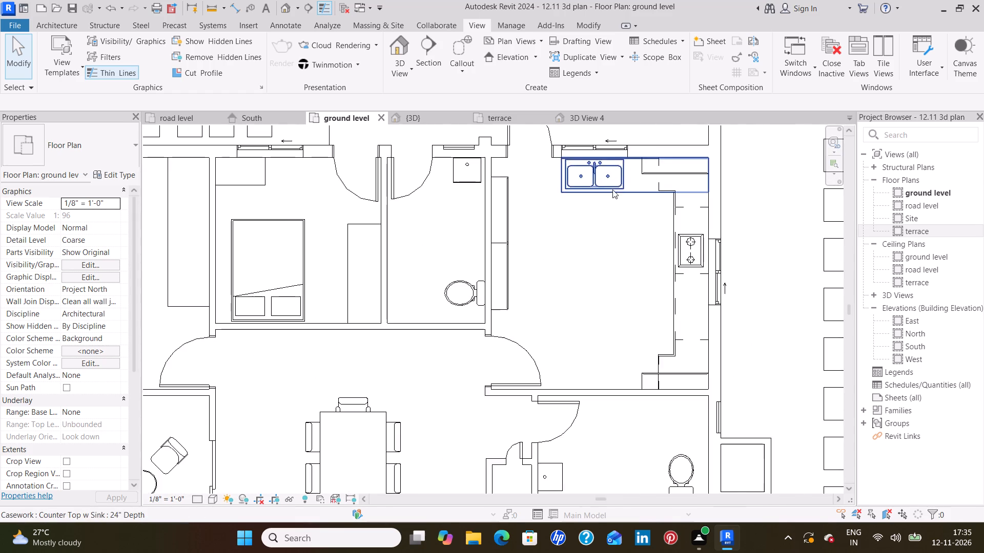
{"action": "scroll", "coordinate": [612, 177], "scroll_direction": "up", "scroll_amount": 4}
{"action": "middle_click_drag", "start_coordinate": [608, 171], "coordinate": [584, 256]}
{"action": "scroll", "coordinate": [528, 248], "scroll_direction": "up", "scroll_amount": 4}
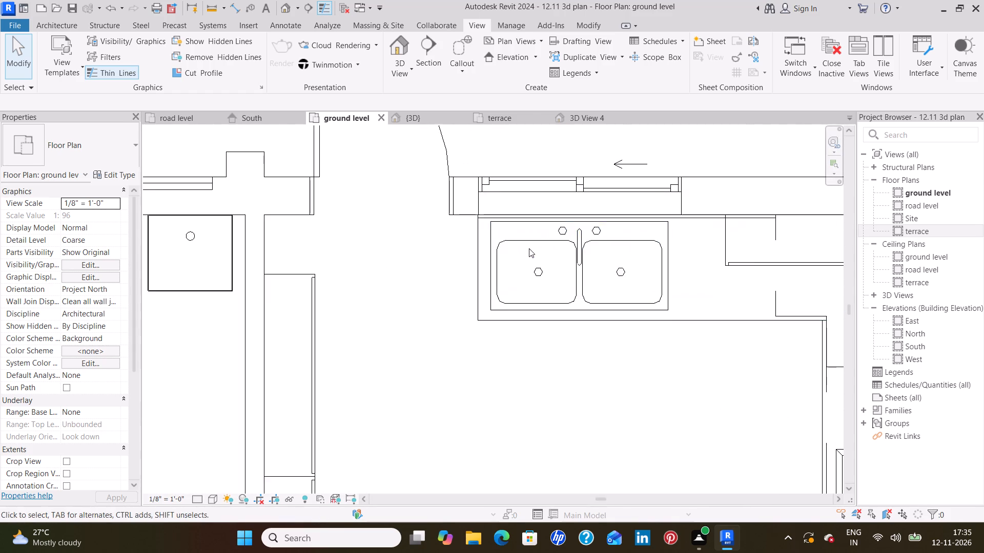
{"action": "scroll", "coordinate": [529, 248], "scroll_direction": "up", "scroll_amount": 7}
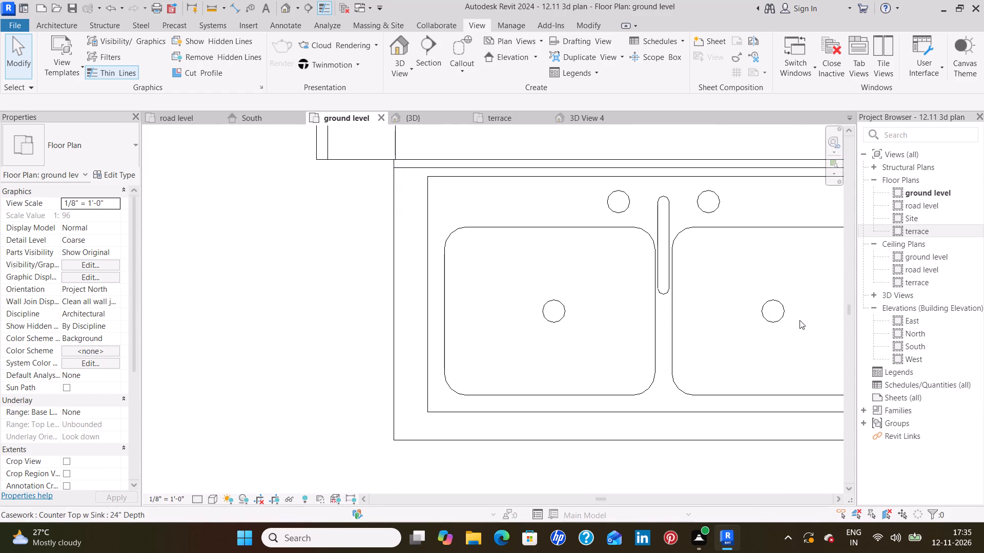
{"action": "scroll", "coordinate": [758, 315], "scroll_direction": "down", "scroll_amount": 4}
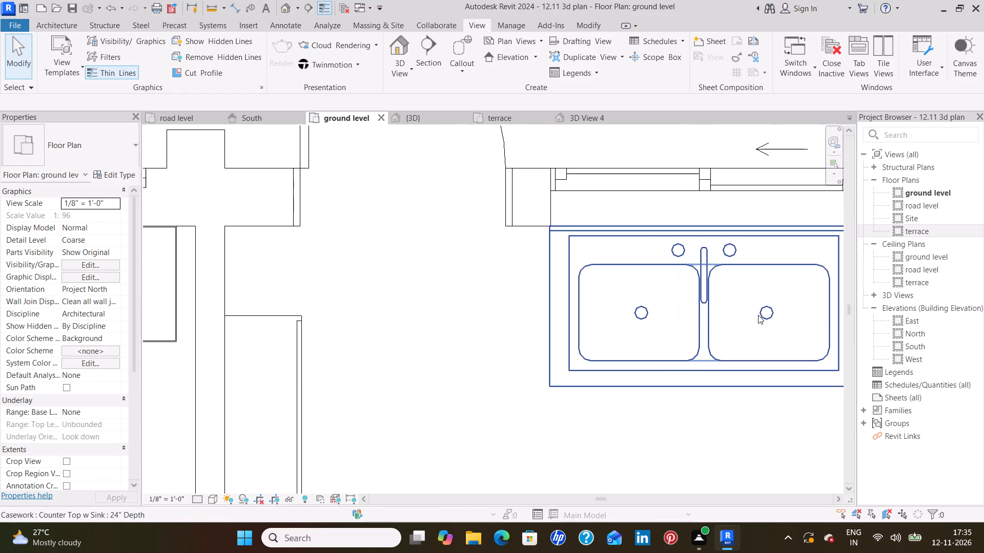
{"action": "scroll", "coordinate": [749, 300], "scroll_direction": "up", "scroll_amount": 3}
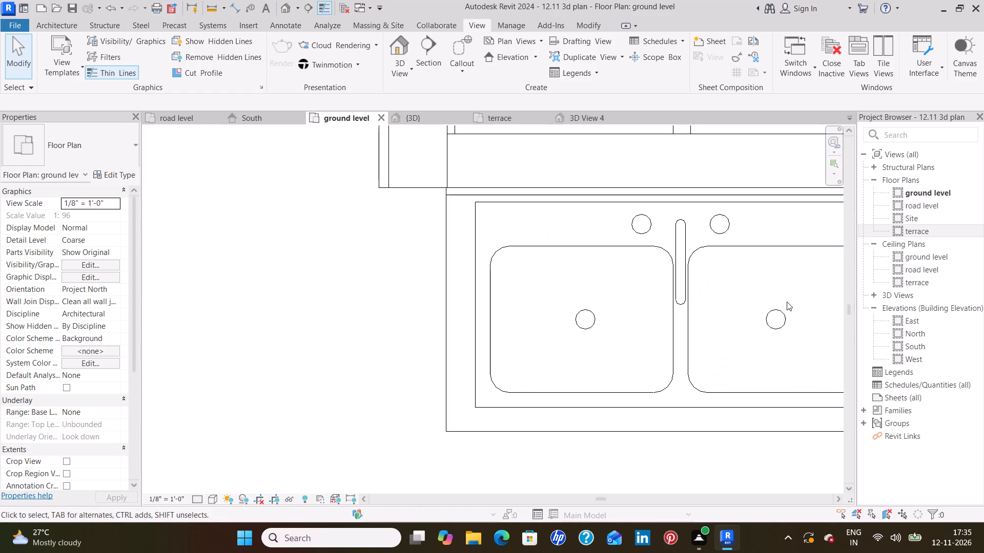
{"action": "middle_click_drag", "start_coordinate": [787, 302], "coordinate": [708, 340]}
{"action": "scroll", "coordinate": [695, 339], "scroll_direction": "down", "scroll_amount": 8}
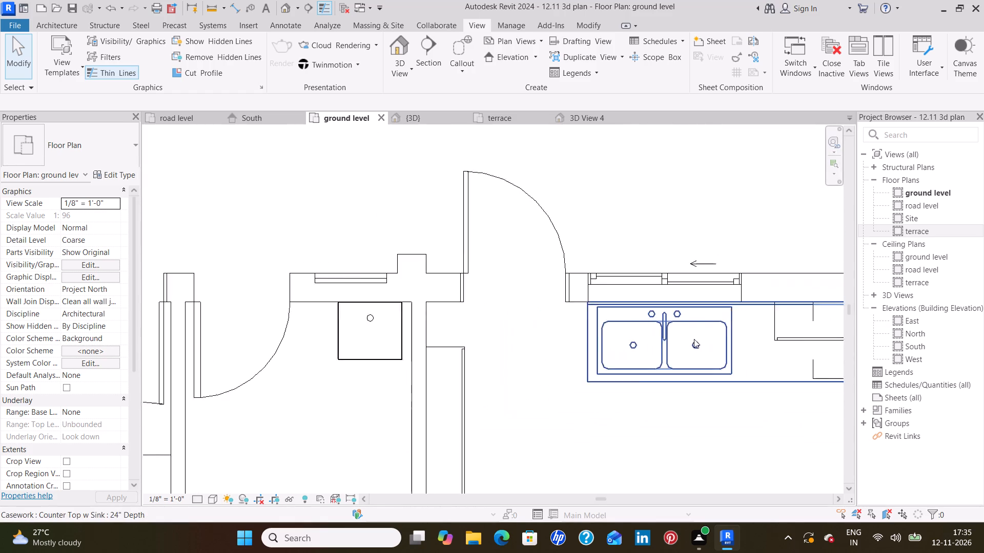
{"action": "scroll", "coordinate": [694, 339], "scroll_direction": "down", "scroll_amount": 4}
{"action": "middle_click_drag", "start_coordinate": [707, 283], "coordinate": [683, 347]}
{"action": "scroll", "coordinate": [707, 292], "scroll_direction": "down", "scroll_amount": 1}
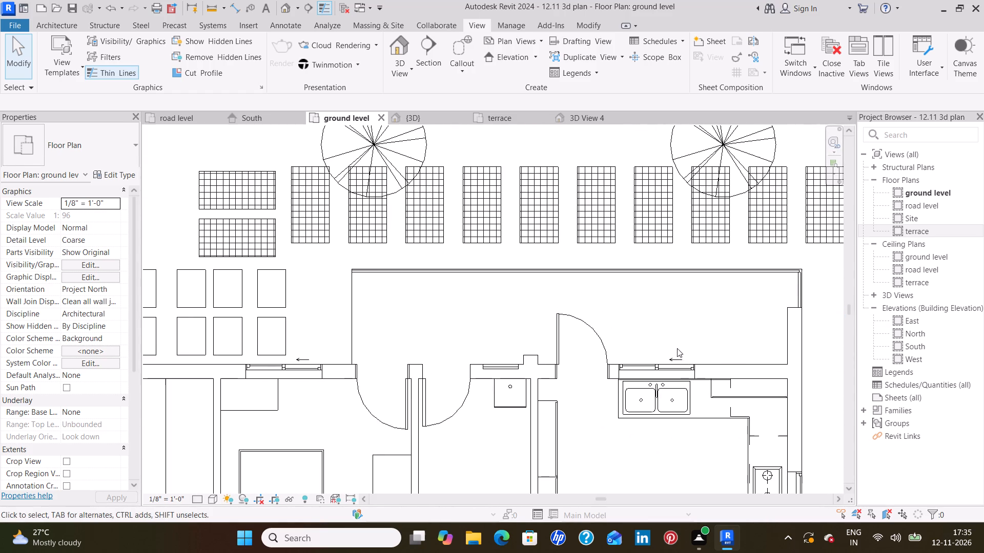
{"action": "scroll", "coordinate": [634, 310], "scroll_direction": "down", "scroll_amount": 7}
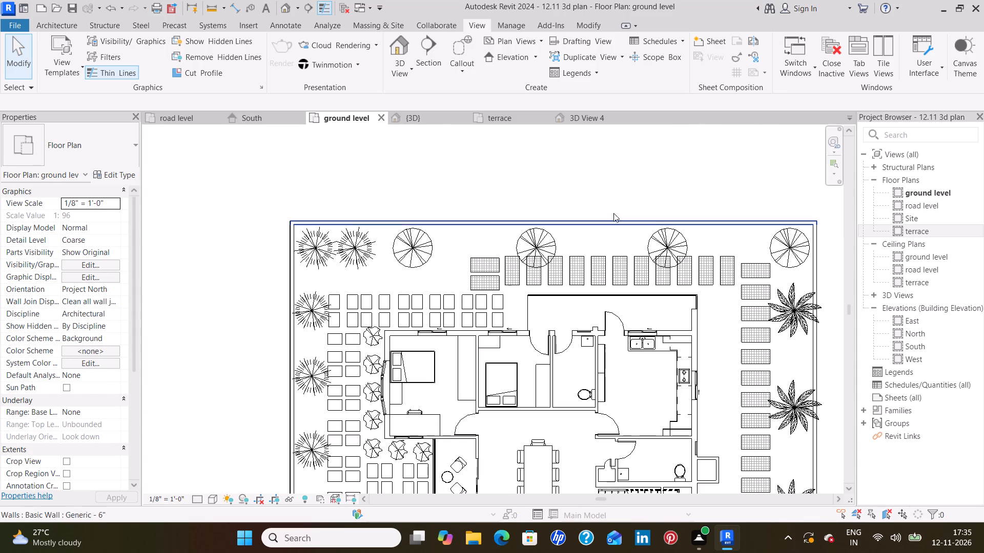
Place a perspective camera in the terrace floor plan, well behind the house, looking toward the middle of the terrace.
{"action": "left_click", "coordinate": [512, 112]}
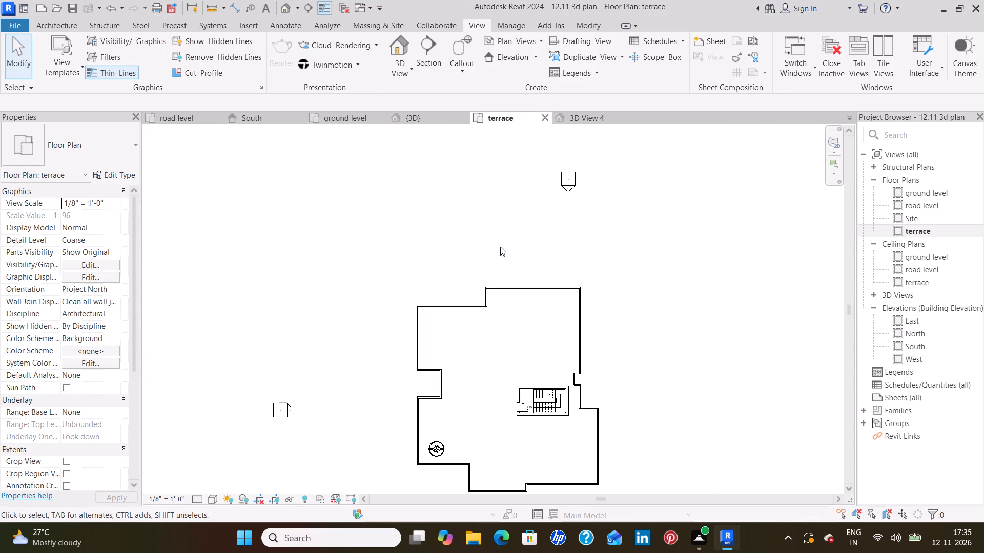
{"action": "left_click", "coordinate": [401, 72]}
{"action": "left_click", "coordinate": [444, 116]}
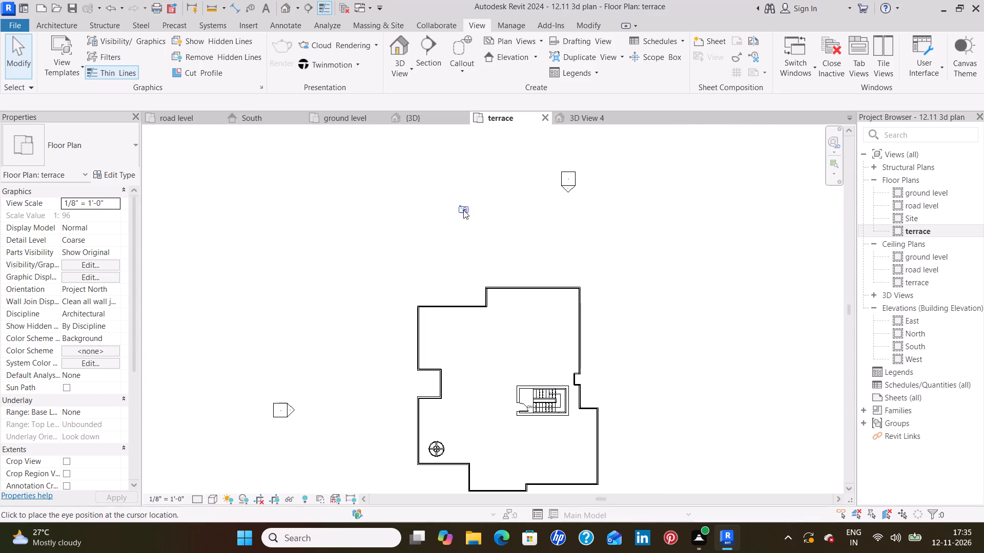
{"action": "middle_click_drag", "start_coordinate": [473, 192], "coordinate": [459, 333]}
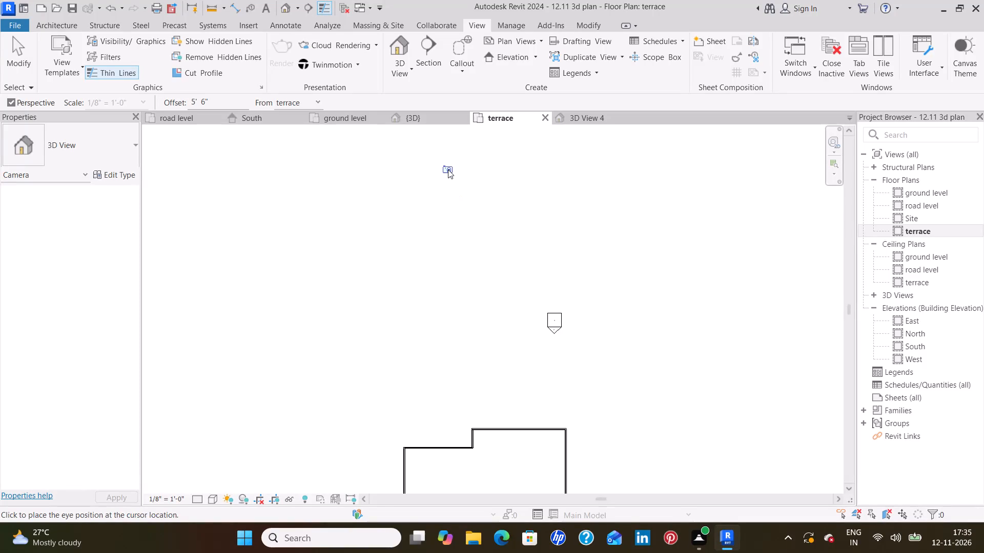
{"action": "left_click", "coordinate": [448, 169]}
{"action": "middle_click_drag", "start_coordinate": [473, 464], "coordinate": [473, 342]}
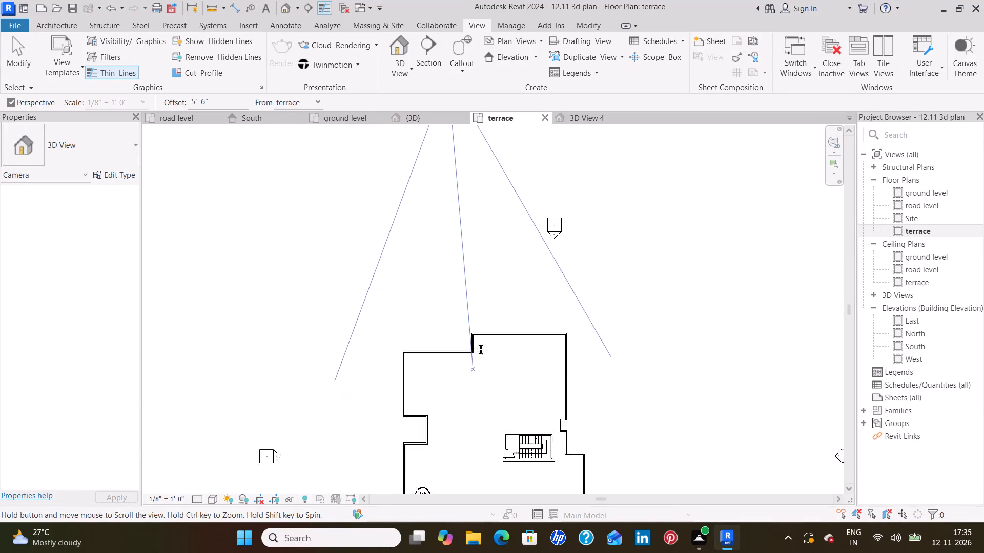
{"action": "middle_click_drag", "start_coordinate": [473, 342], "coordinate": [473, 315]}
{"action": "left_click", "coordinate": [482, 448]}
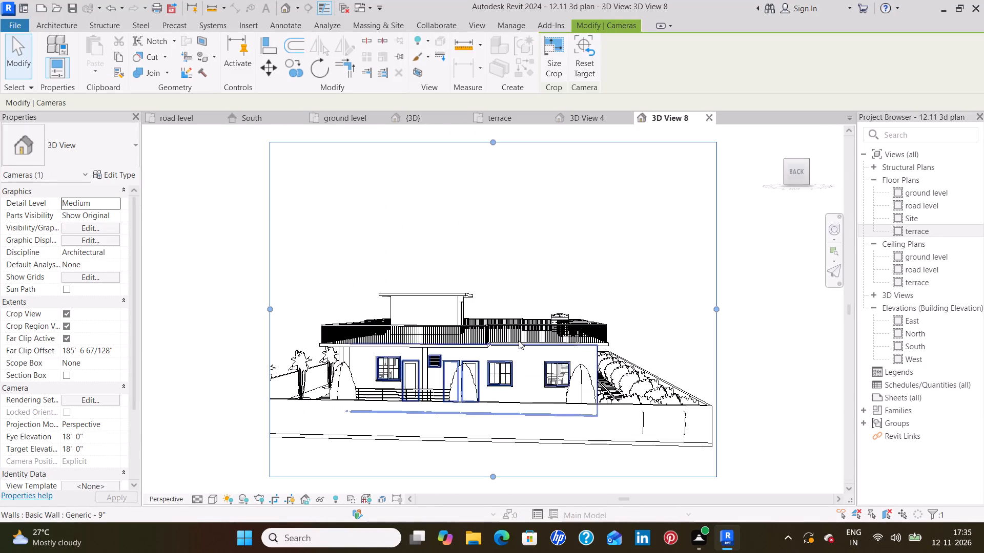
Orbit the new exterior camera to an elevated rear corner view showing the terrace, rear facade and side garden path.
{"action": "middle_click_drag", "start_coordinate": [544, 274], "coordinate": [543, 299], "text": "shift"}
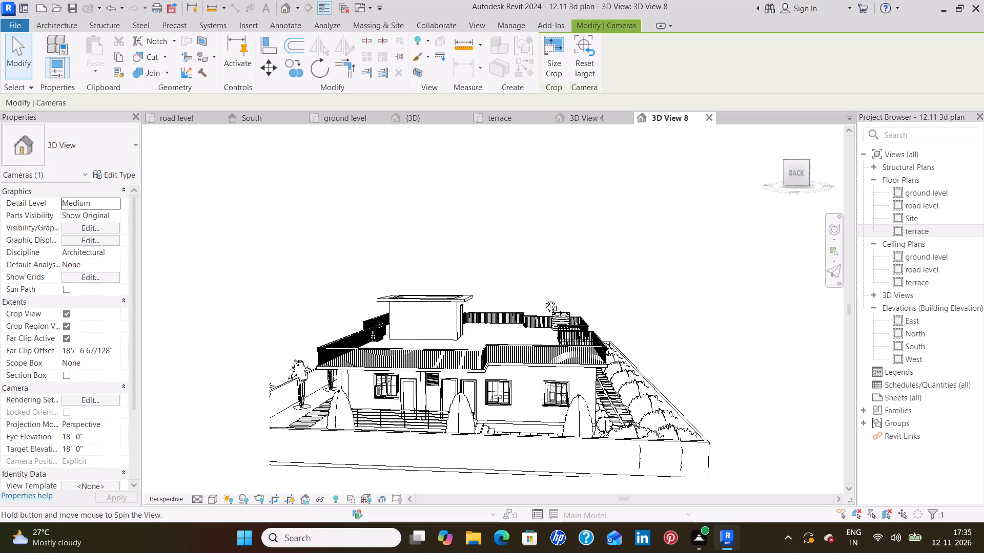
{"action": "middle_click_drag", "start_coordinate": [543, 299], "coordinate": [524, 314], "text": "shift"}
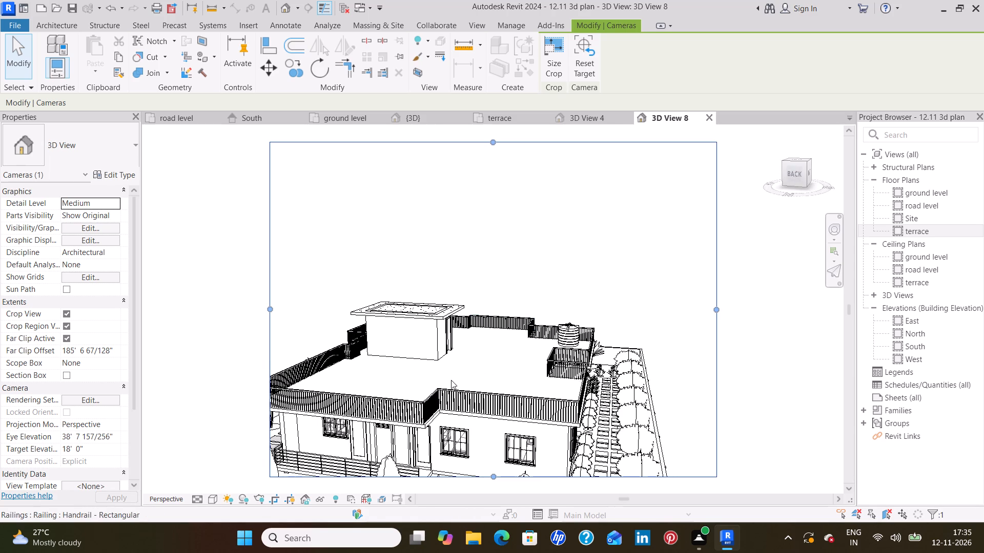
{"action": "middle_click_drag", "start_coordinate": [449, 377], "coordinate": [454, 289]}
{"action": "middle_click_drag", "start_coordinate": [454, 289], "coordinate": [462, 278], "text": "shift"}
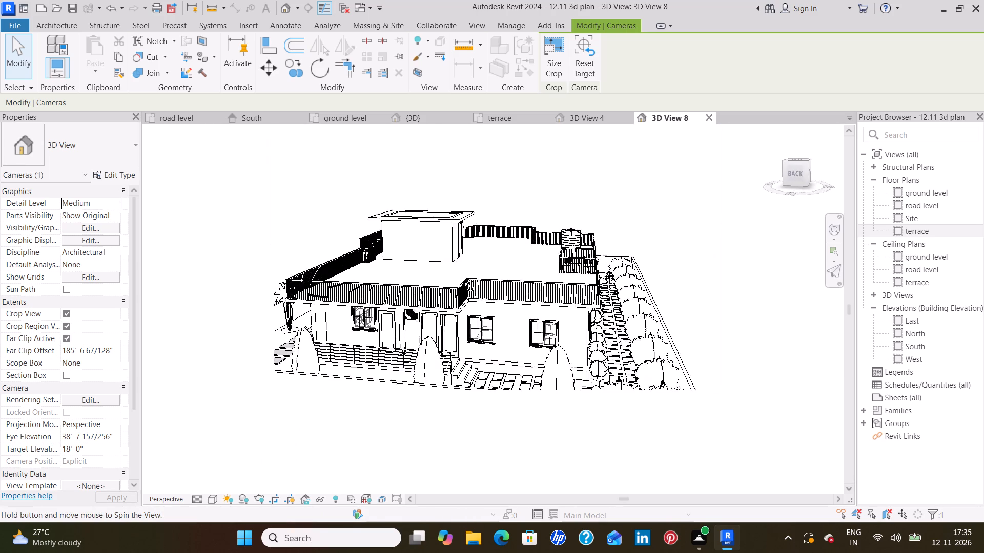
{"action": "middle_click_drag", "start_coordinate": [462, 278], "coordinate": [446, 269], "text": "shift"}
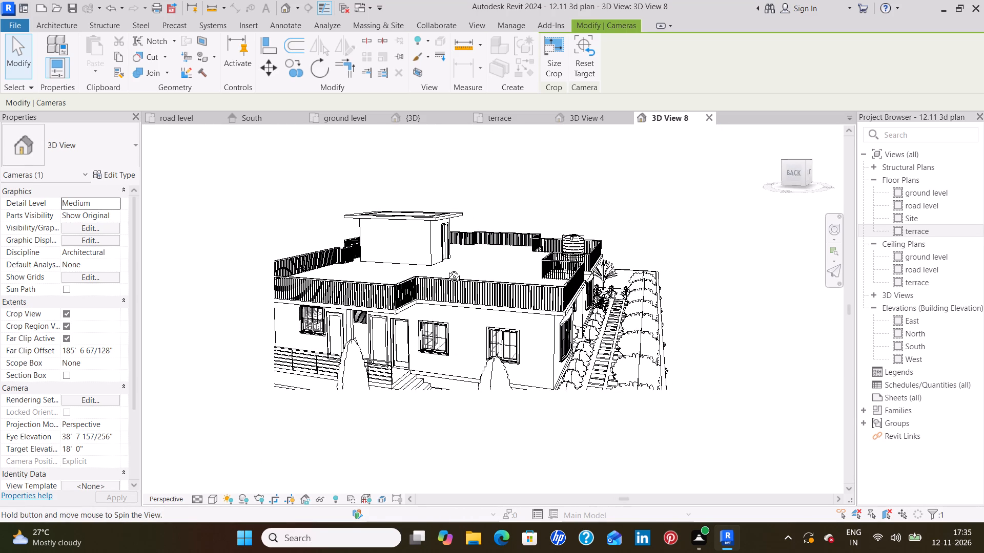
{"action": "middle_click_drag", "start_coordinate": [446, 269], "coordinate": [450, 266], "text": "shift"}
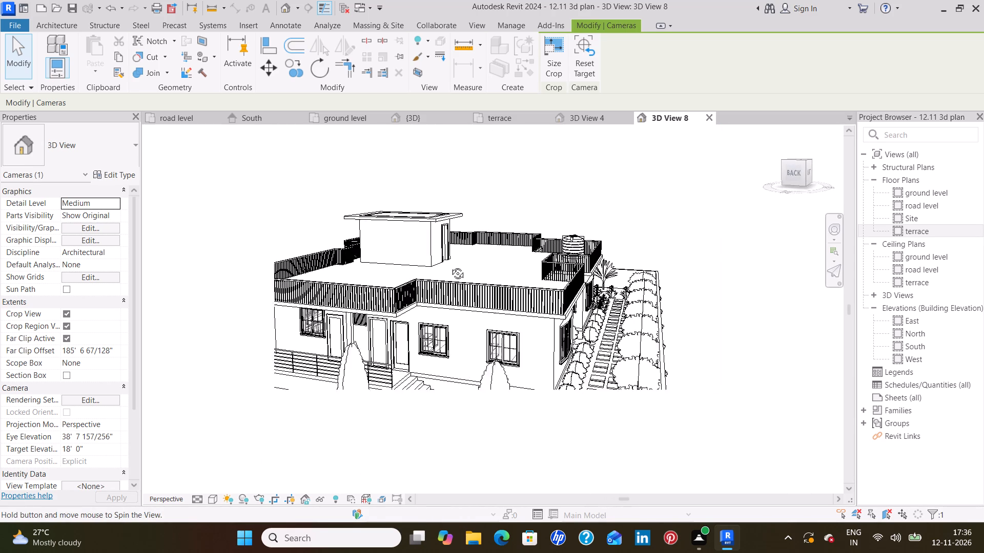
{"action": "middle_click_drag", "start_coordinate": [450, 266], "coordinate": [439, 262], "text": "shift"}
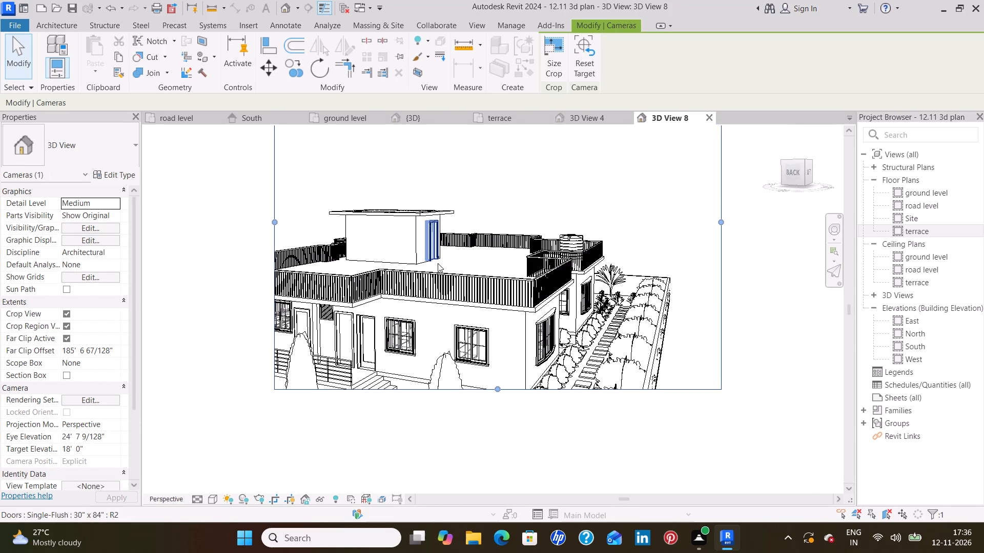
Resize the camera's crop region to about 6.7 by 4.75 in, framing the whole house, rear boundary wall and side path with less sky.
{"action": "middle_click_drag", "start_coordinate": [489, 262], "coordinate": [488, 279]}
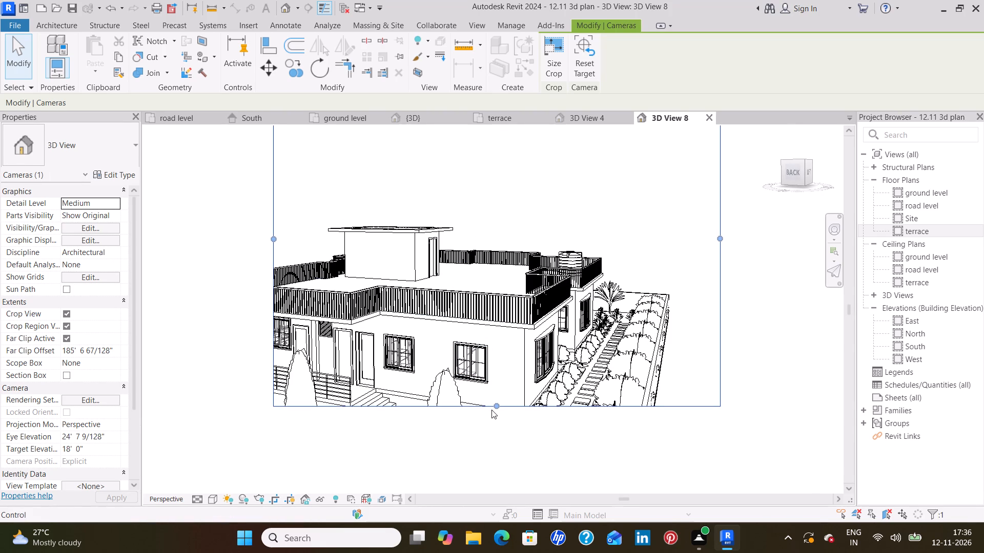
{"action": "left_click_drag", "start_coordinate": [496, 405], "coordinate": [485, 462]}
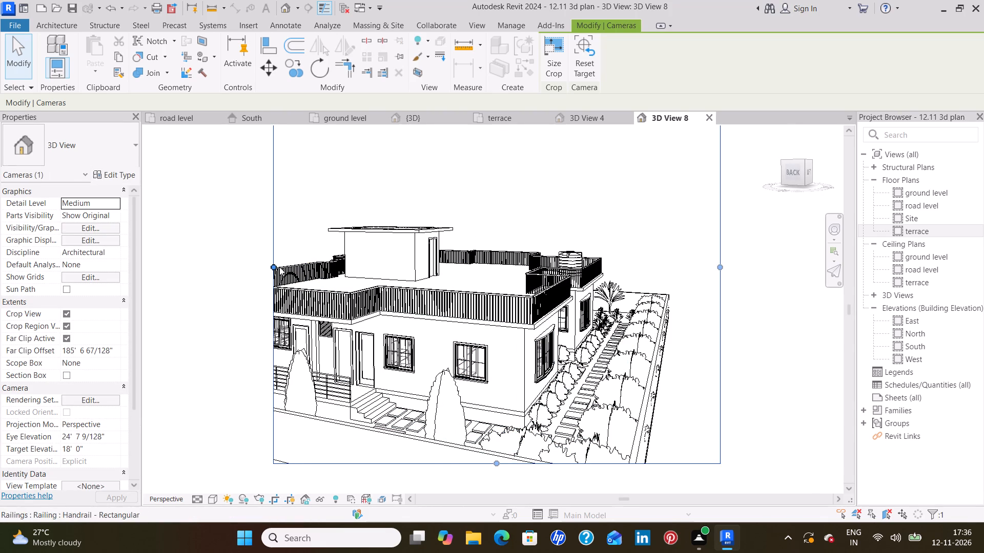
{"action": "left_click_drag", "start_coordinate": [271, 266], "coordinate": [249, 265]}
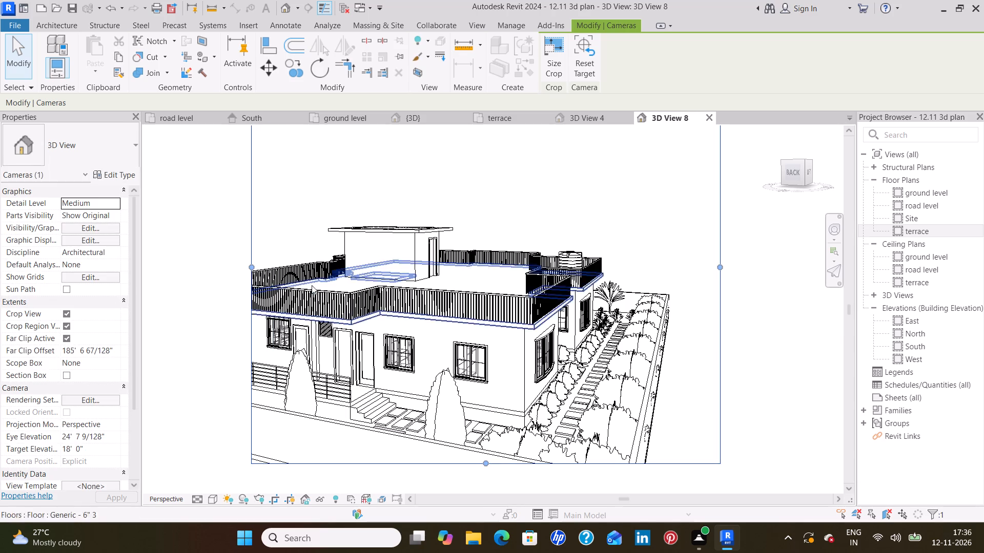
{"action": "middle_click_drag", "start_coordinate": [413, 309], "coordinate": [521, 321]}
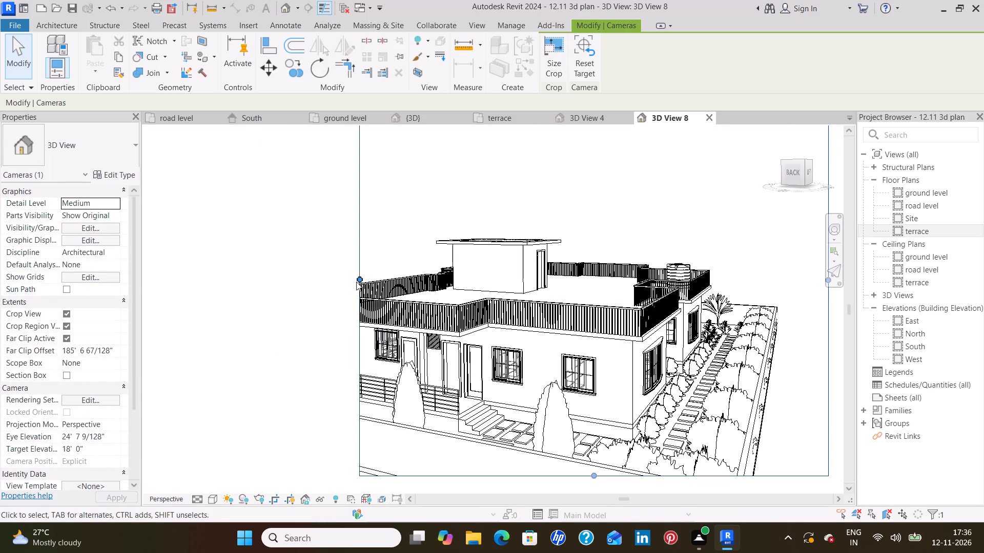
{"action": "left_click_drag", "start_coordinate": [357, 282], "coordinate": [321, 284]}
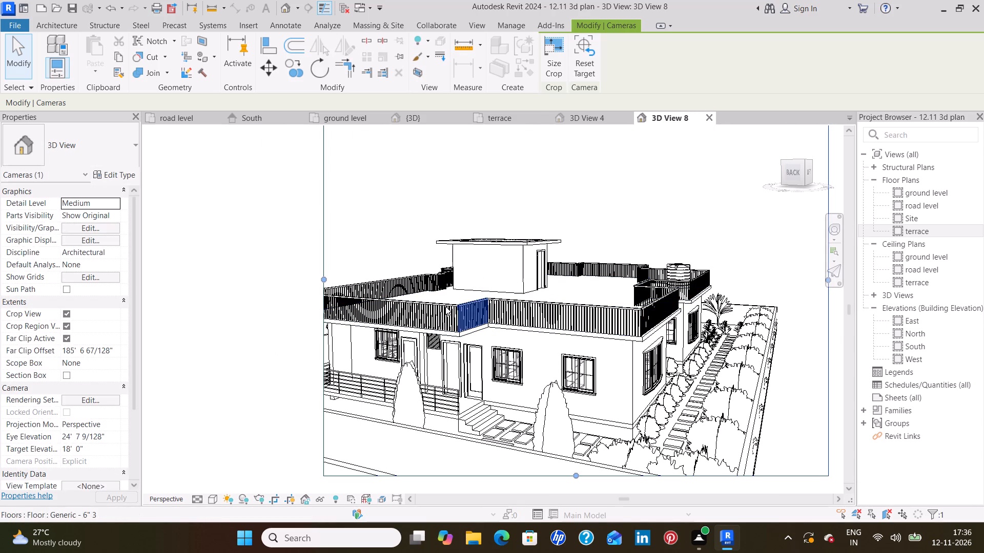
{"action": "middle_click_drag", "start_coordinate": [487, 302], "coordinate": [544, 306]}
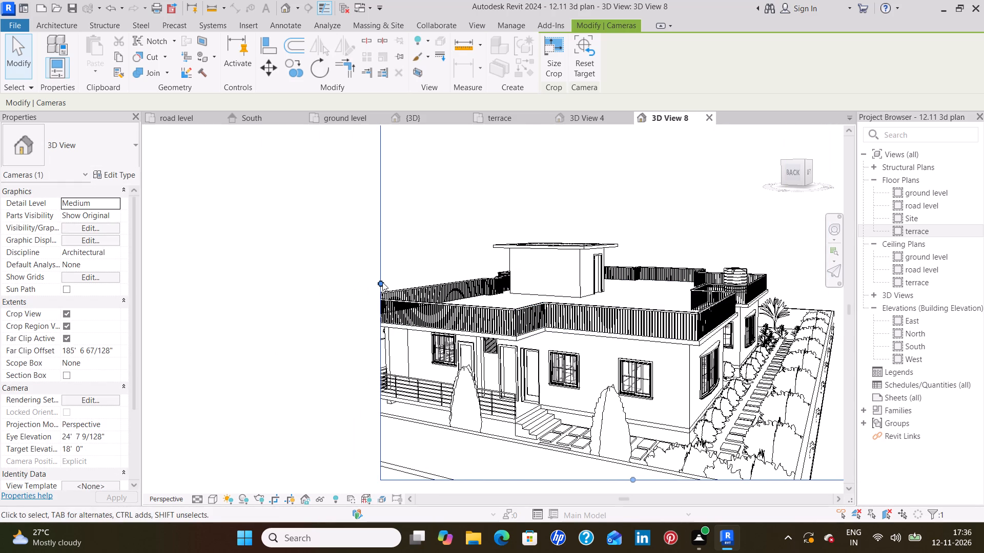
{"action": "left_click_drag", "start_coordinate": [381, 282], "coordinate": [340, 283]}
{"action": "scroll", "coordinate": [547, 312], "scroll_direction": "down", "scroll_amount": 2}
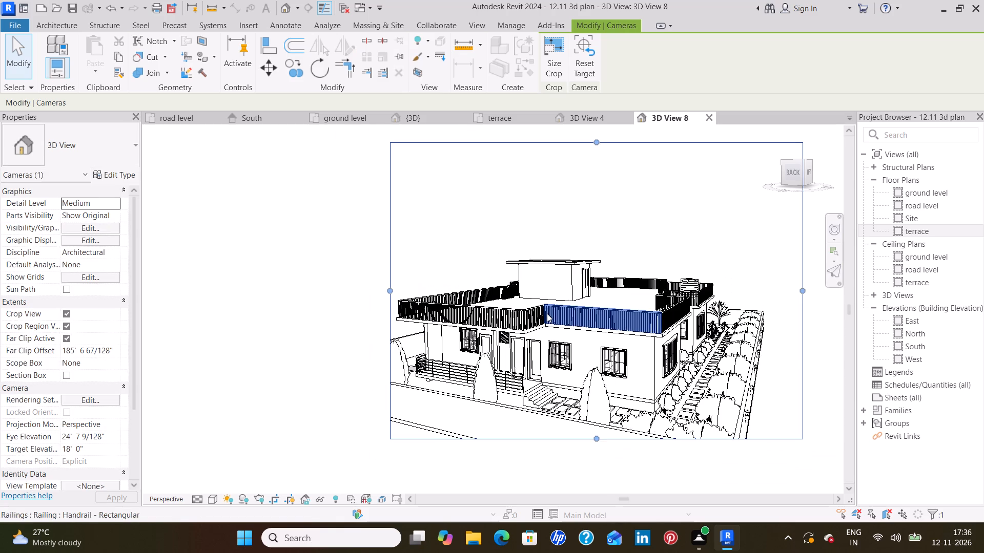
{"action": "middle_click_drag", "start_coordinate": [610, 385], "coordinate": [551, 376]}
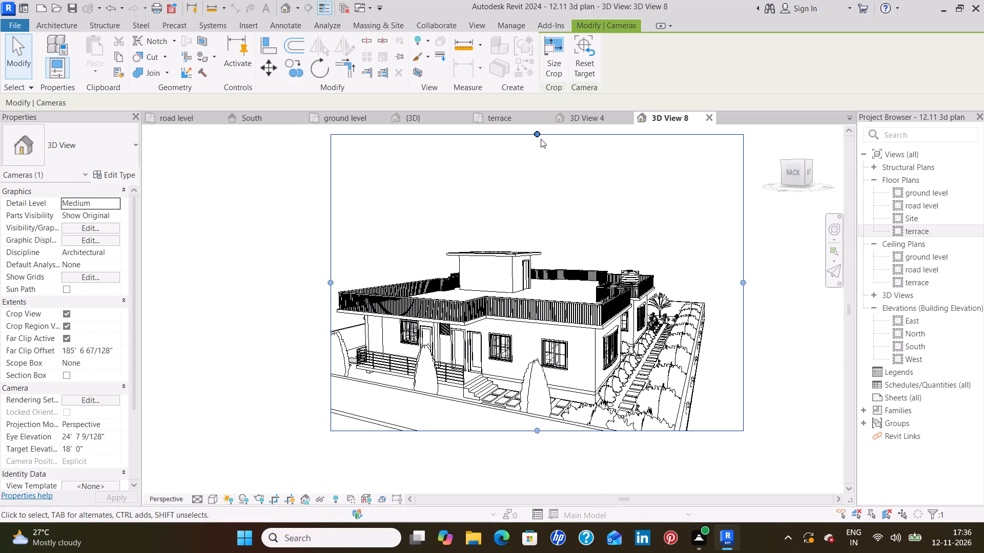
{"action": "left_click_drag", "start_coordinate": [539, 134], "coordinate": [538, 192]}
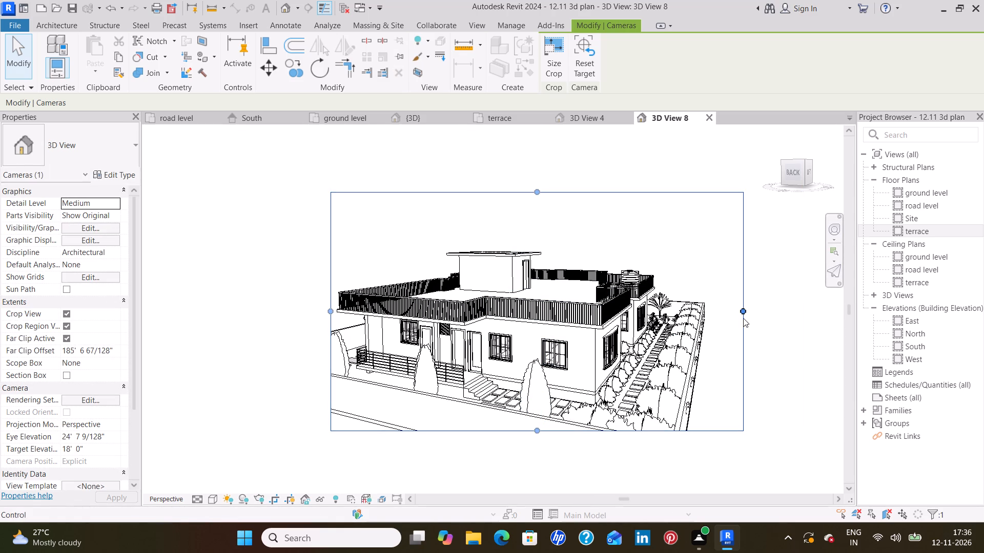
{"action": "left_click_drag", "start_coordinate": [744, 313], "coordinate": [709, 325]}
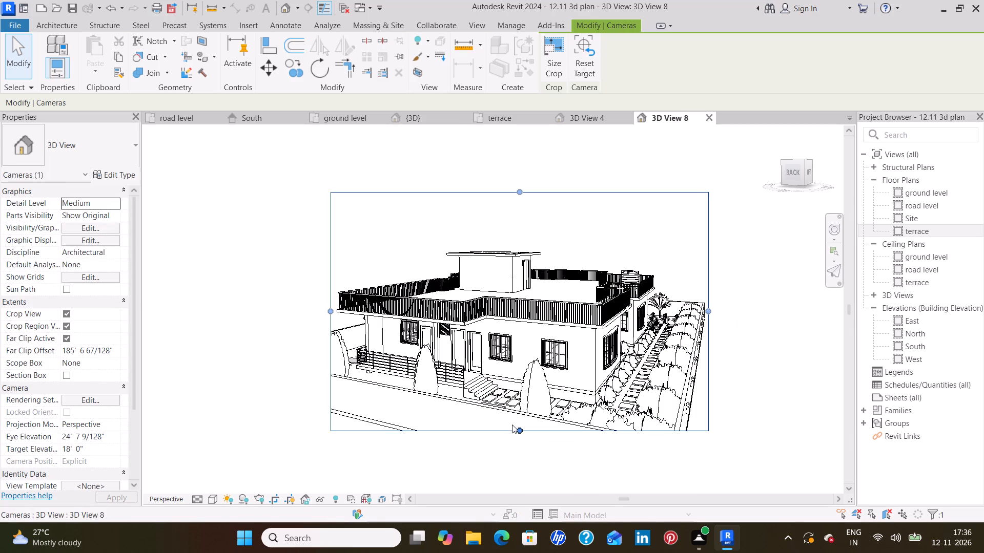
{"action": "left_click_drag", "start_coordinate": [519, 431], "coordinate": [519, 460]}
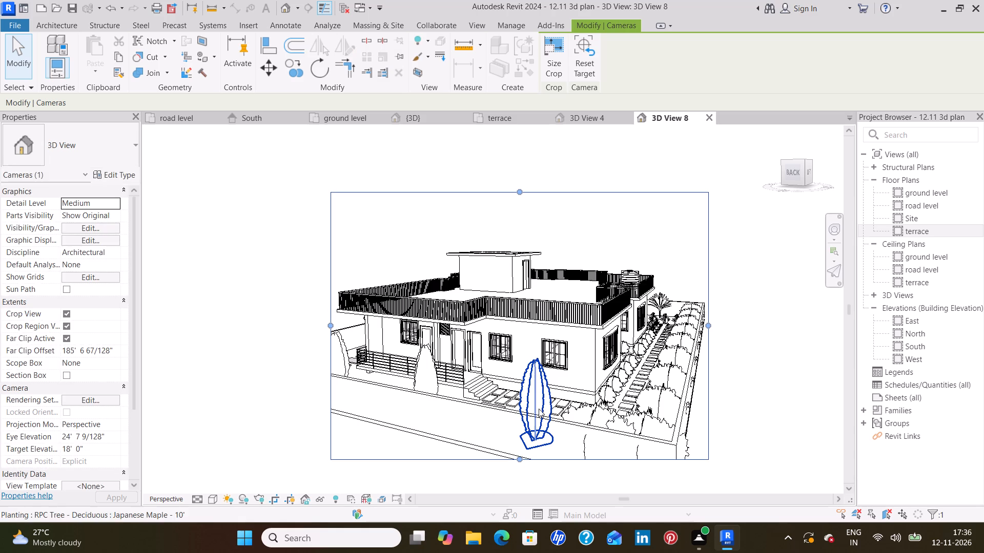
{"action": "middle_click_drag", "start_coordinate": [543, 396], "coordinate": [550, 353]}
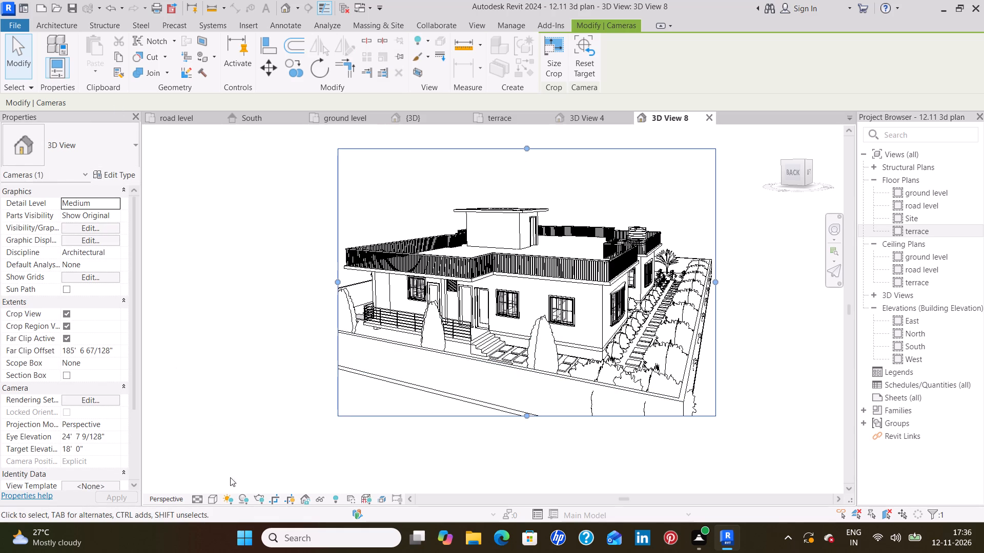
Set the cropped rear camera view's visual style to Realistic.
{"action": "left_click", "coordinate": [212, 499]}
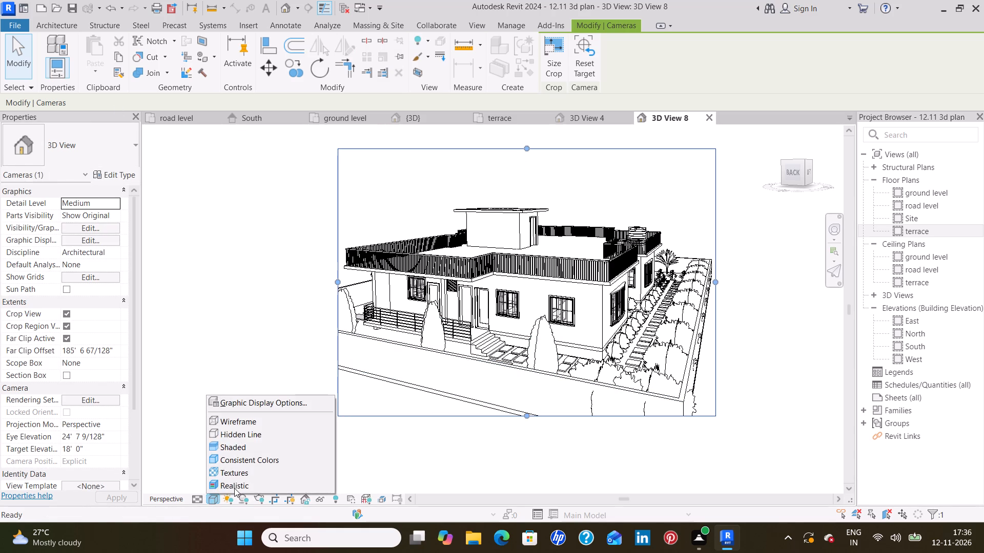
{"action": "left_click", "coordinate": [234, 488]}
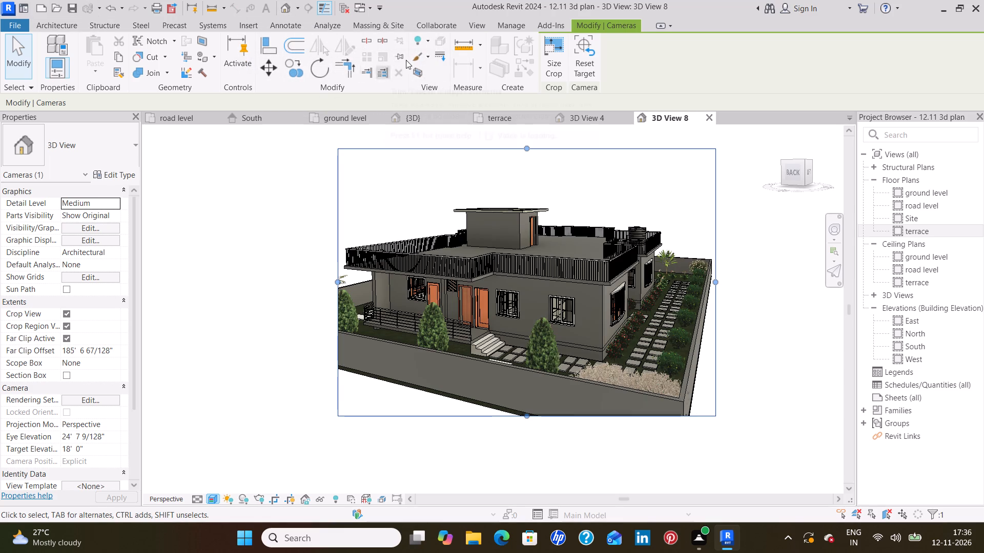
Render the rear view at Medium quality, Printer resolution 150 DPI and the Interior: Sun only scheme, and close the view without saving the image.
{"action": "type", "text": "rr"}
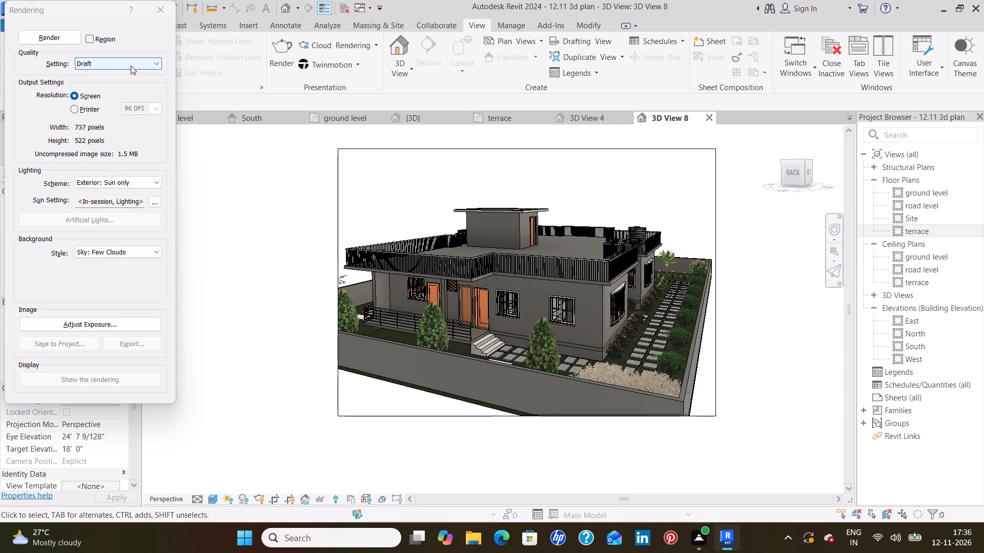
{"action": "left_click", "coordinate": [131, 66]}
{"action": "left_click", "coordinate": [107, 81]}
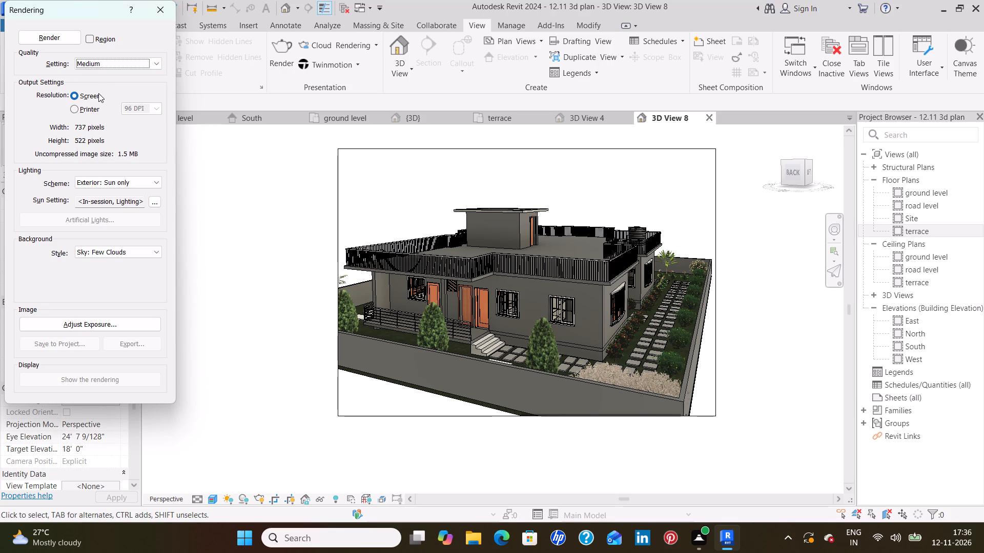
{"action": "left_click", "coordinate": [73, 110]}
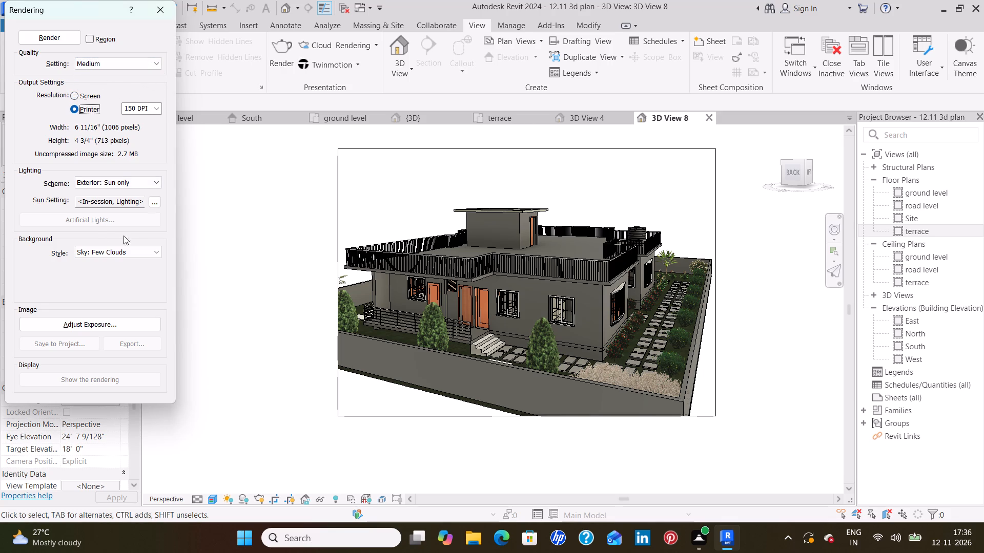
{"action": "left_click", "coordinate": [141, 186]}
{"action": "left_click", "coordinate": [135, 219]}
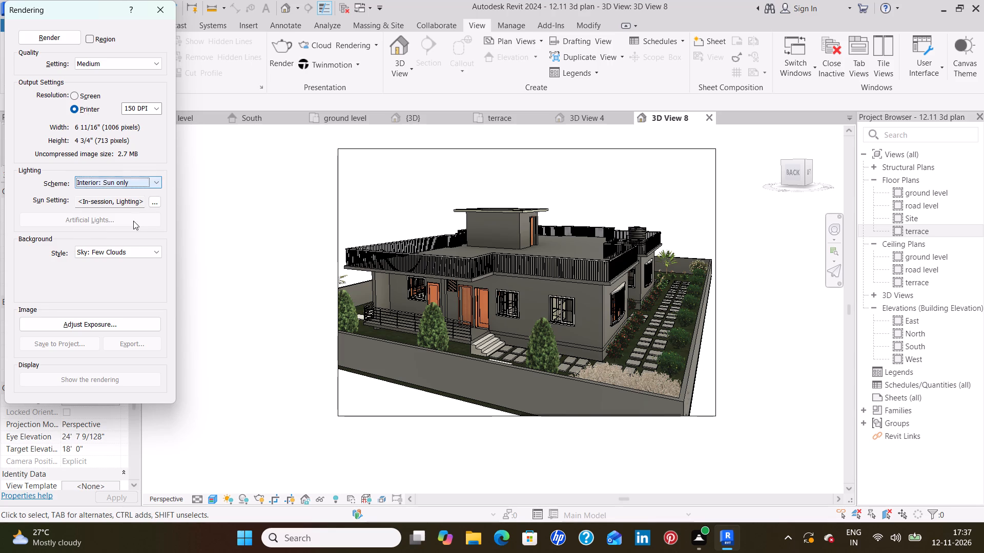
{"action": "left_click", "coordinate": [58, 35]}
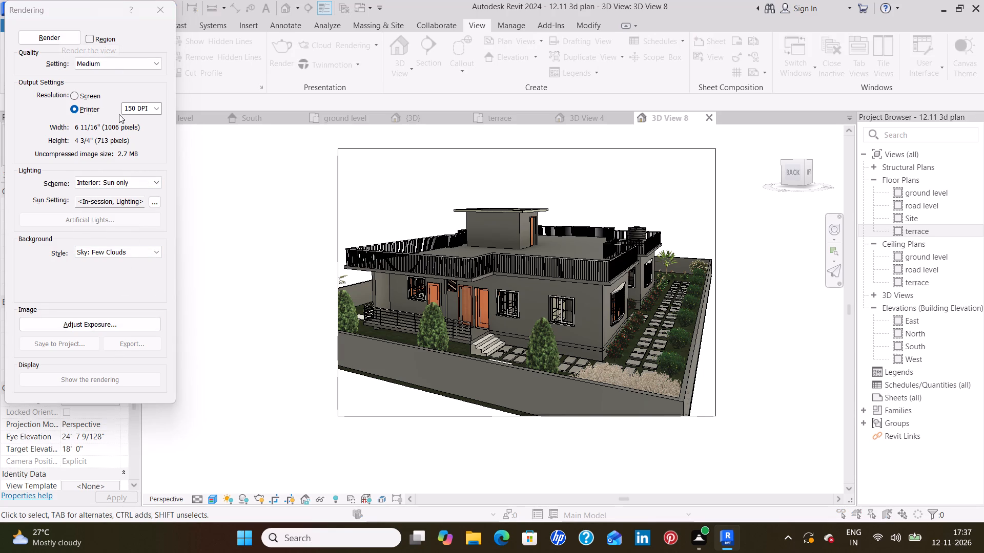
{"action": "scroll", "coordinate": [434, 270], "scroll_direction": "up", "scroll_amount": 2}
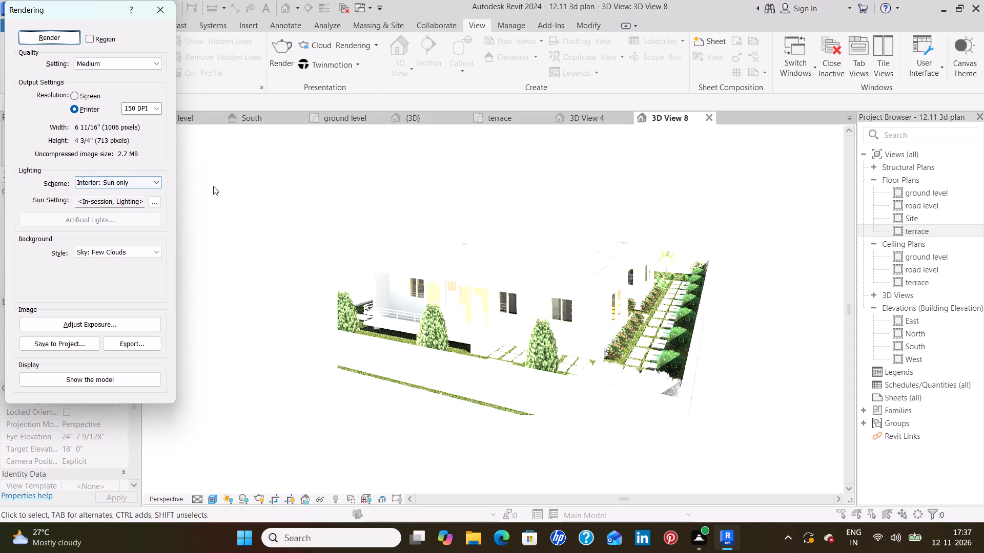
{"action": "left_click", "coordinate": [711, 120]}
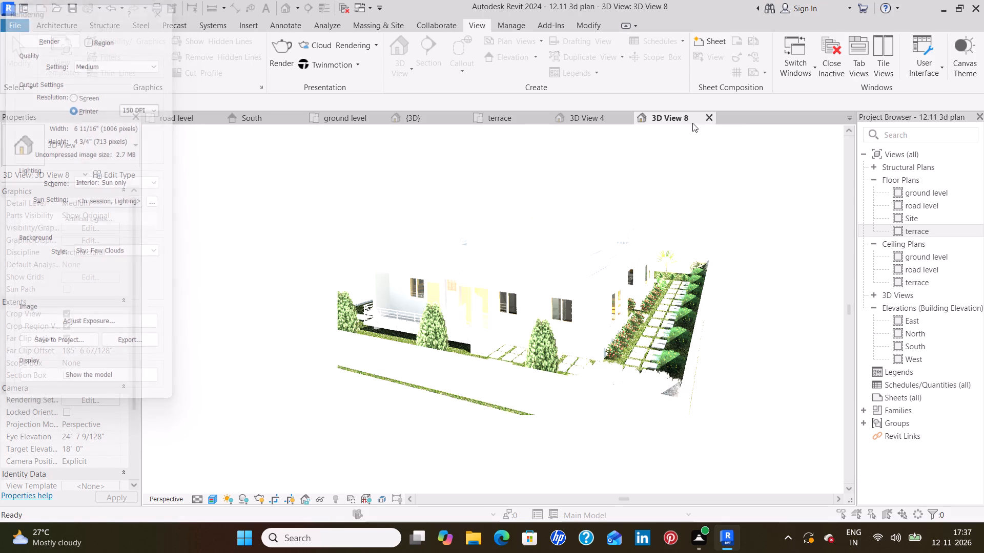
Place a new perspective camera in the terrace floor plan, far behind the house, aimed past the staircase toward the terrace's front half.
{"action": "middle_click_drag", "start_coordinate": [657, 290], "coordinate": [655, 203]}
{"action": "middle_click_drag", "start_coordinate": [651, 204], "coordinate": [644, 266]}
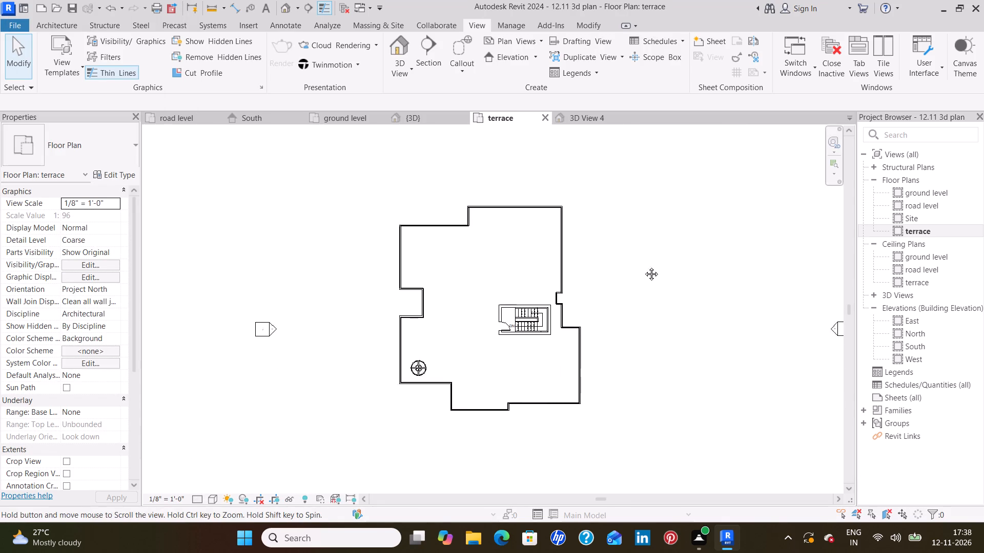
{"action": "middle_click_drag", "start_coordinate": [644, 266], "coordinate": [632, 333]}
{"action": "left_click", "coordinate": [400, 63]}
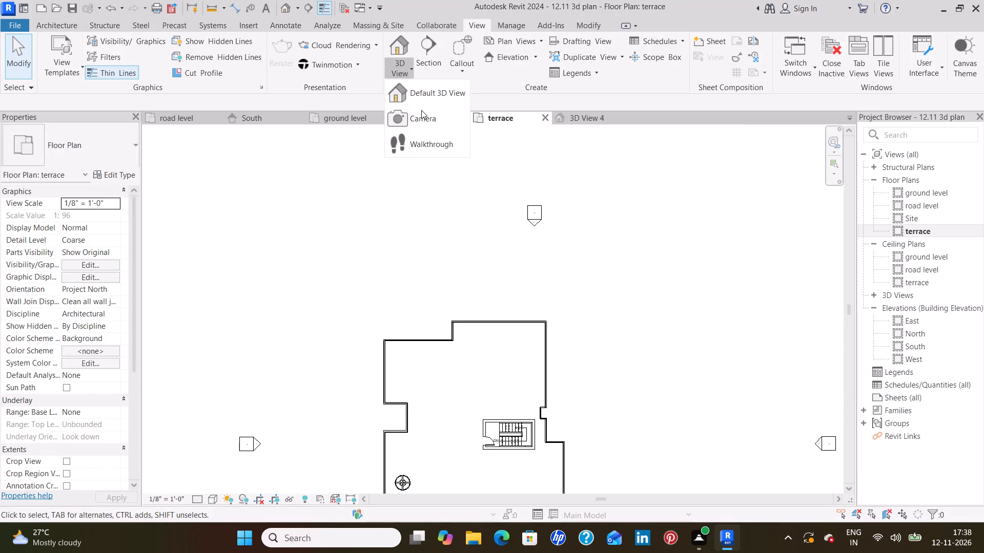
{"action": "left_click", "coordinate": [423, 119]}
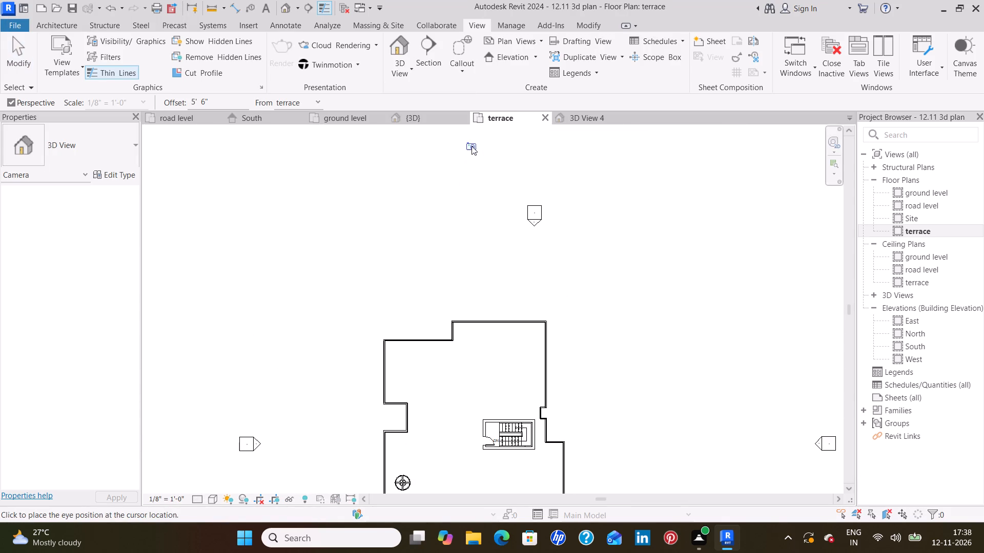
{"action": "middle_click_drag", "start_coordinate": [471, 146], "coordinate": [475, 194]}
{"action": "scroll", "coordinate": [480, 200], "scroll_direction": "down", "scroll_amount": 4}
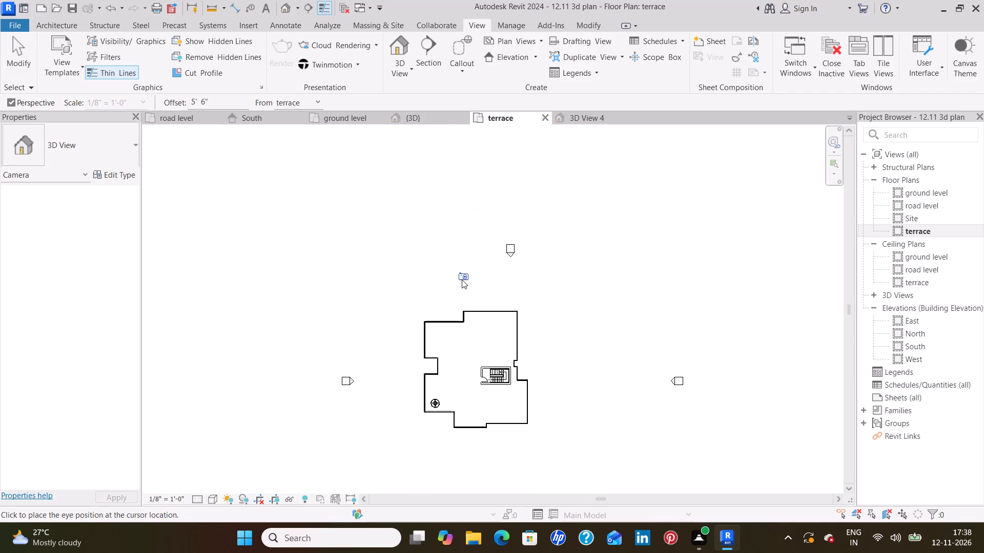
{"action": "middle_click_drag", "start_coordinate": [462, 184], "coordinate": [462, 218]}
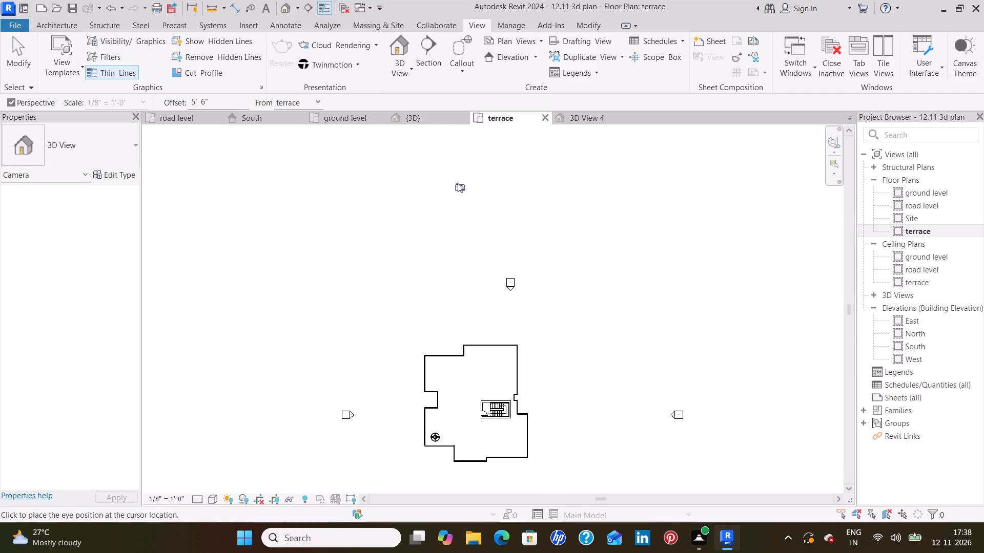
{"action": "left_click", "coordinate": [467, 178]}
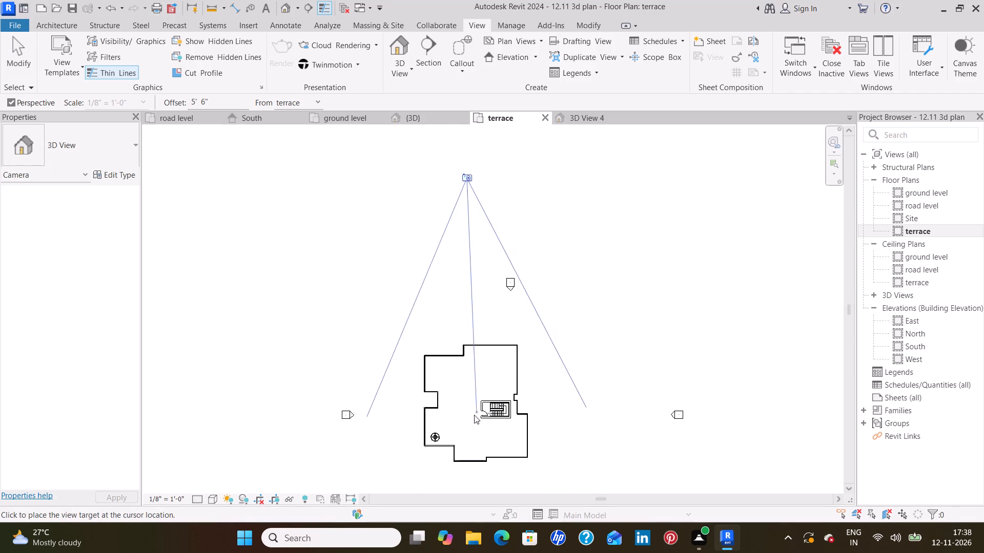
{"action": "left_click", "coordinate": [479, 445]}
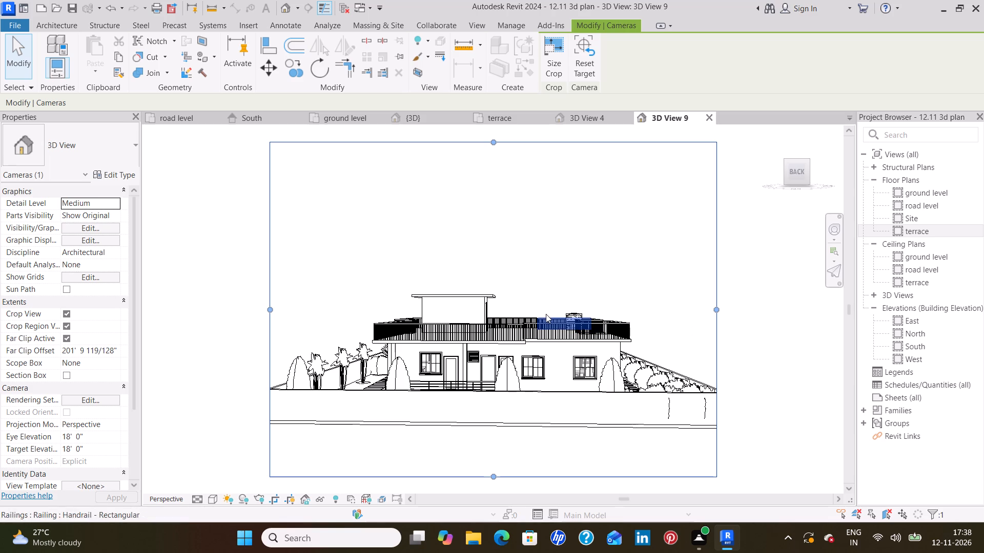
Orbit the new camera to an elevated rear corner view with an eye elevation of about 29 ft.
{"action": "middle_click_drag", "start_coordinate": [545, 307], "coordinate": [535, 343], "text": "shift"}
{"action": "scroll", "coordinate": [545, 307], "scroll_direction": "down", "scroll_amount": 1, "text": "shift"}
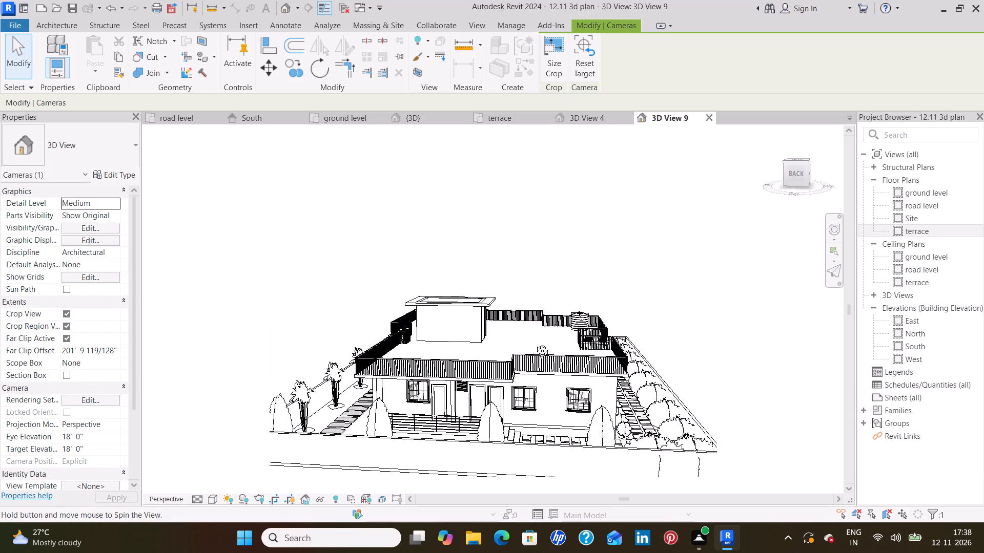
{"action": "middle_click_drag", "start_coordinate": [535, 343], "coordinate": [507, 327], "text": "shift"}
Reshape the new view's crop region: extend it below the rear boundary wall, trim the empty sky, and widen it past the terrace's cut-off corner.
{"action": "middle_click_drag", "start_coordinate": [493, 339], "coordinate": [510, 280]}
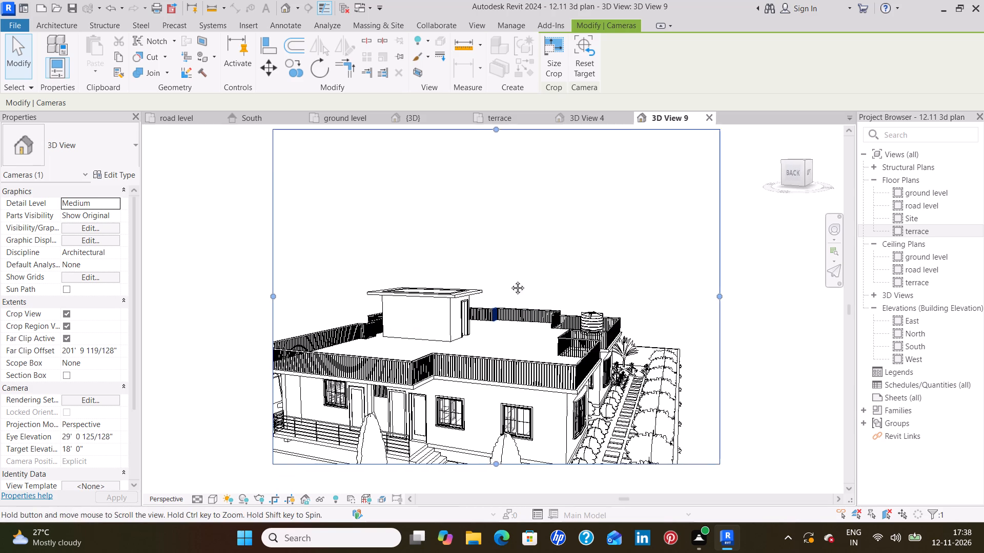
{"action": "middle_click_drag", "start_coordinate": [510, 280], "coordinate": [532, 210]}
{"action": "left_click_drag", "start_coordinate": [530, 346], "coordinate": [521, 407]}
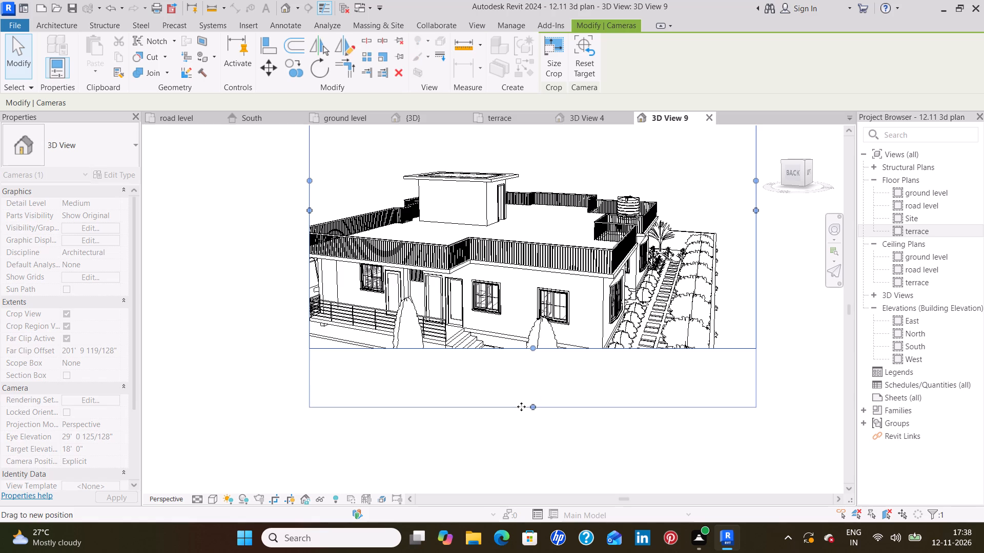
{"action": "left_click_drag", "start_coordinate": [521, 407], "coordinate": [521, 418]}
{"action": "middle_click_drag", "start_coordinate": [531, 284], "coordinate": [508, 378]}
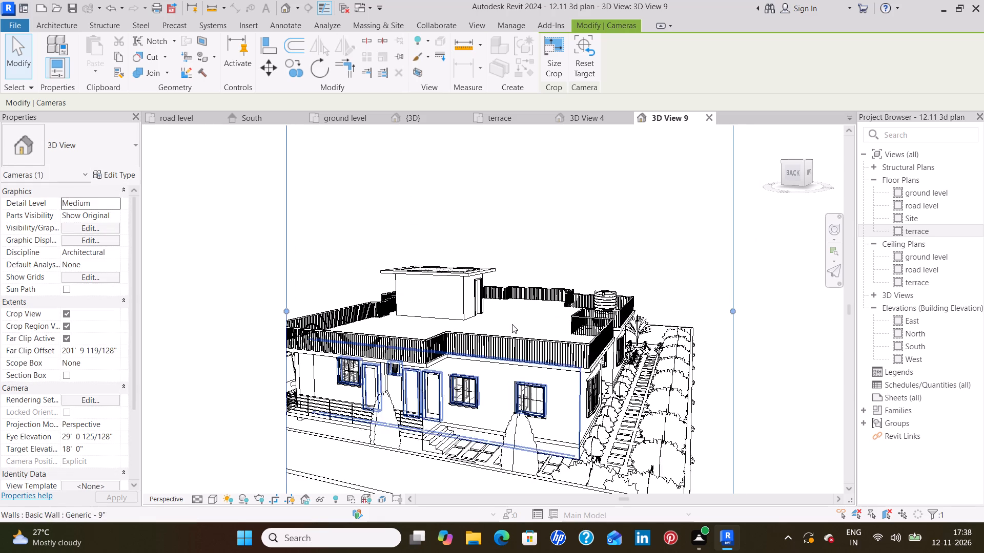
{"action": "middle_click_drag", "start_coordinate": [493, 262], "coordinate": [491, 344]}
{"action": "left_click_drag", "start_coordinate": [508, 188], "coordinate": [514, 311]}
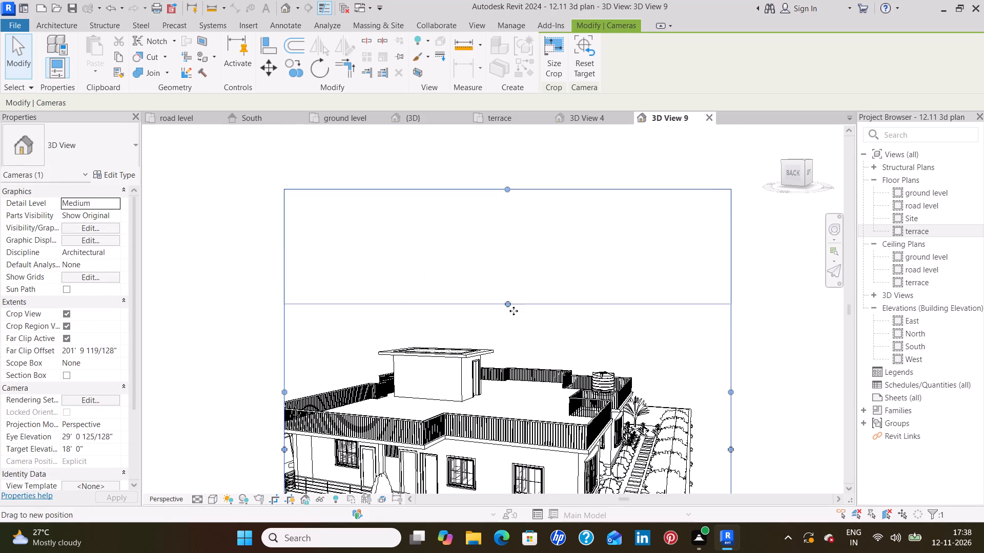
{"action": "left_click_drag", "start_coordinate": [514, 311], "coordinate": [514, 311]}
{"action": "middle_click_drag", "start_coordinate": [502, 324], "coordinate": [509, 178]}
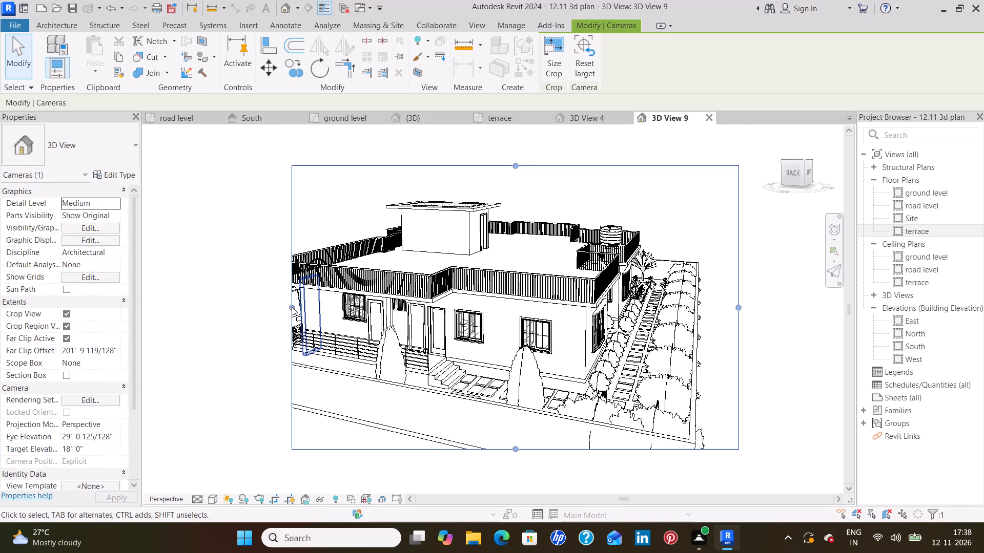
{"action": "left_click_drag", "start_coordinate": [292, 307], "coordinate": [250, 307]}
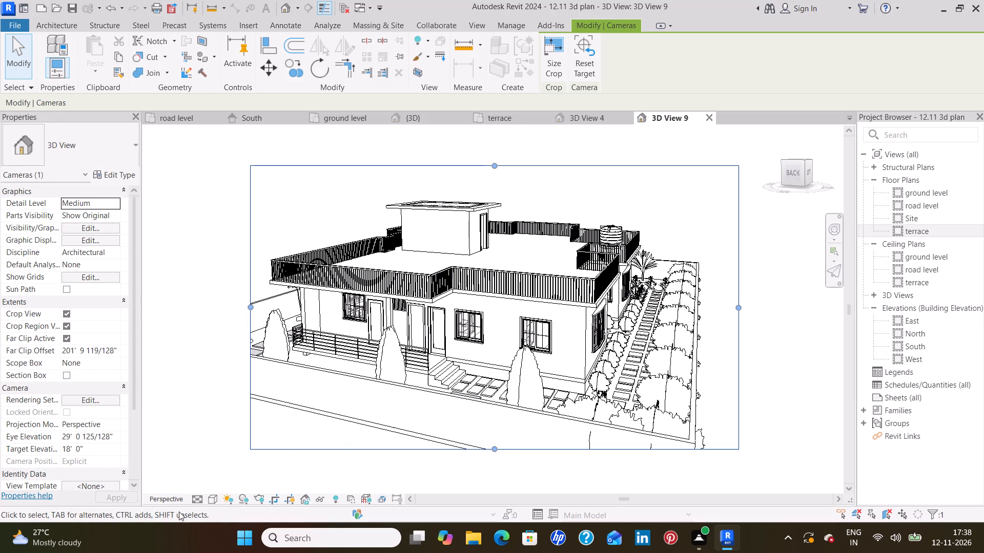
Switch the new rear camera view to the Realistic visual style.
{"action": "left_click", "coordinate": [213, 498]}
{"action": "left_click", "coordinate": [242, 490]}
Render the elevated rear view at Medium quality with Printer resolution at 150 DPI.
{"action": "key", "text": "r"}
{"action": "key", "text": "r"}
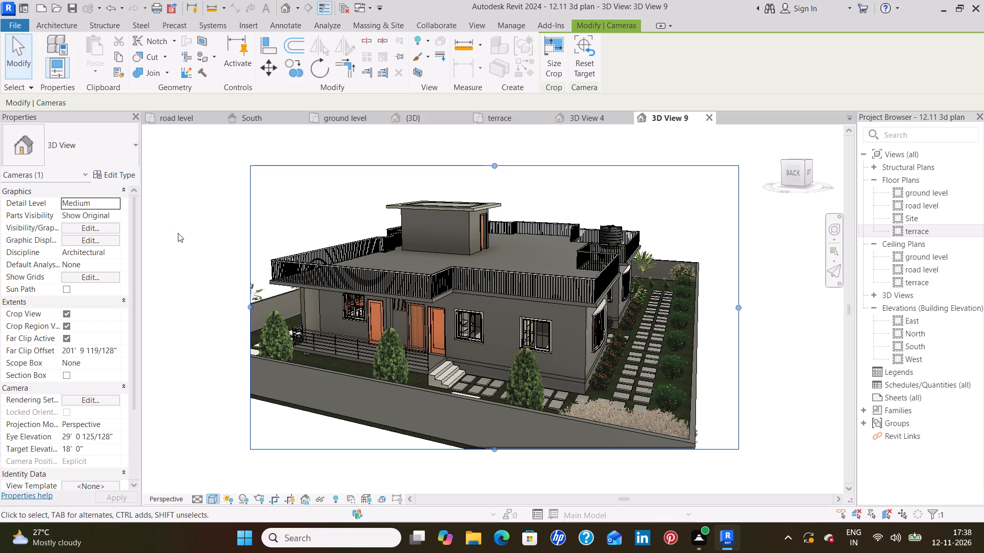
{"action": "type", "text": "rr"}
{"action": "left_click", "coordinate": [672, 210]}
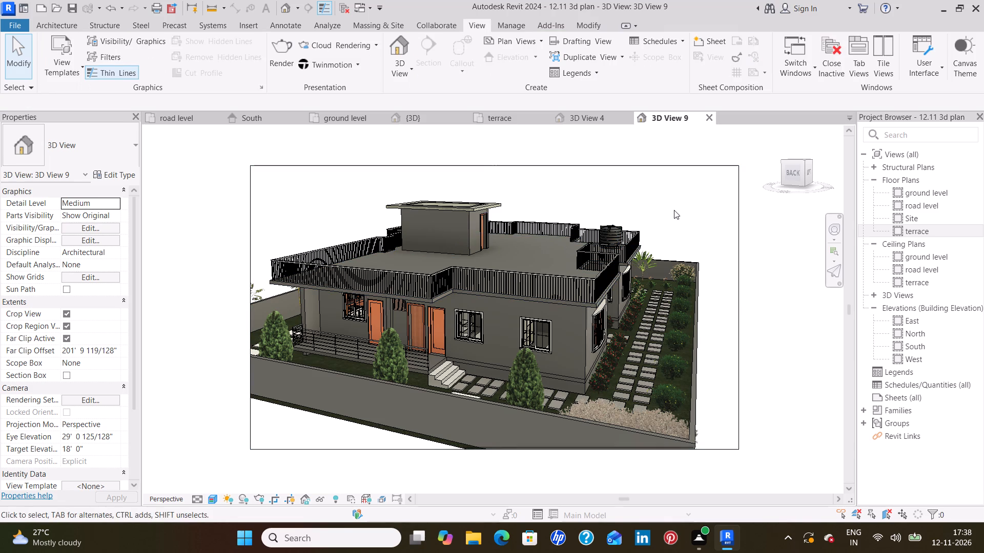
{"action": "key", "text": "r"}
{"action": "key", "text": "r"}
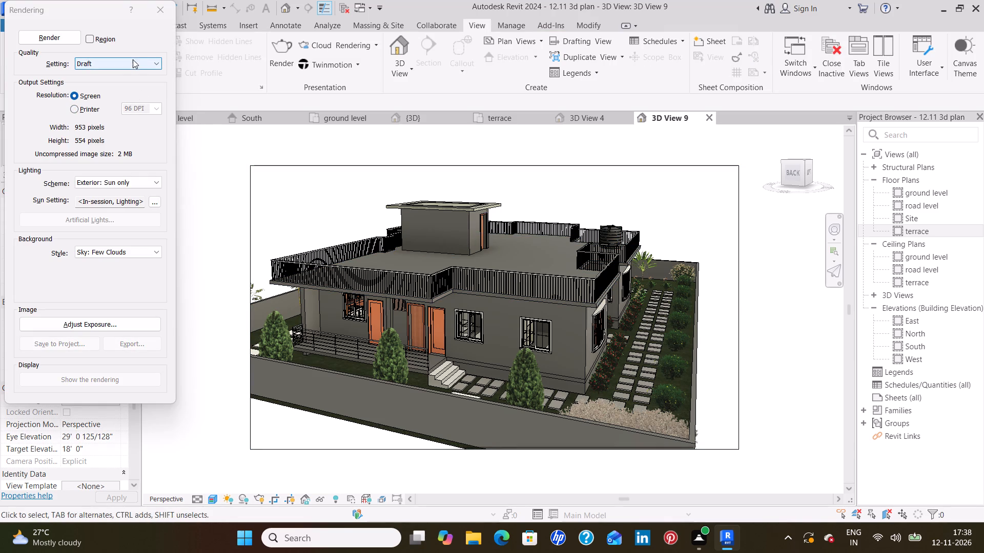
{"action": "left_click", "coordinate": [135, 61]}
{"action": "left_click", "coordinate": [127, 80]}
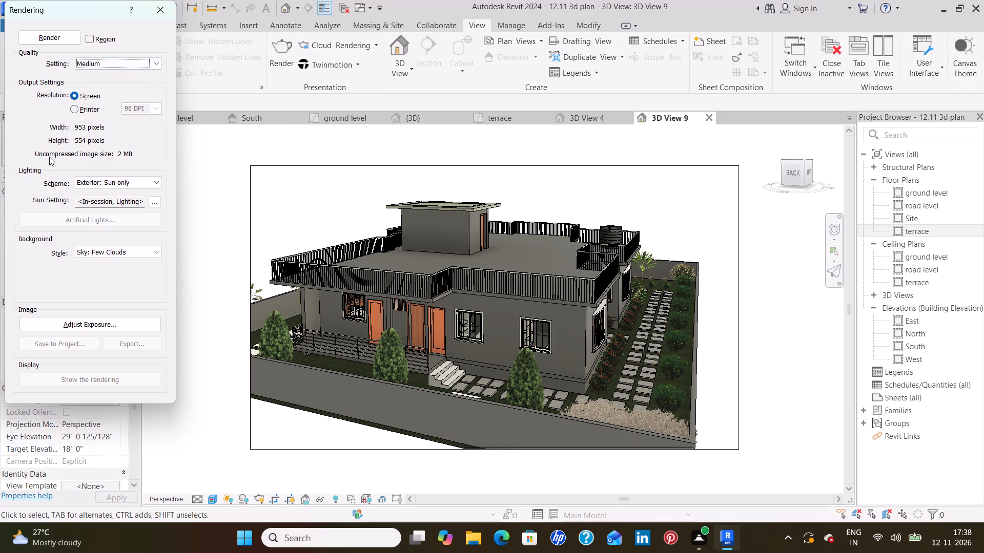
{"action": "left_click", "coordinate": [76, 107]}
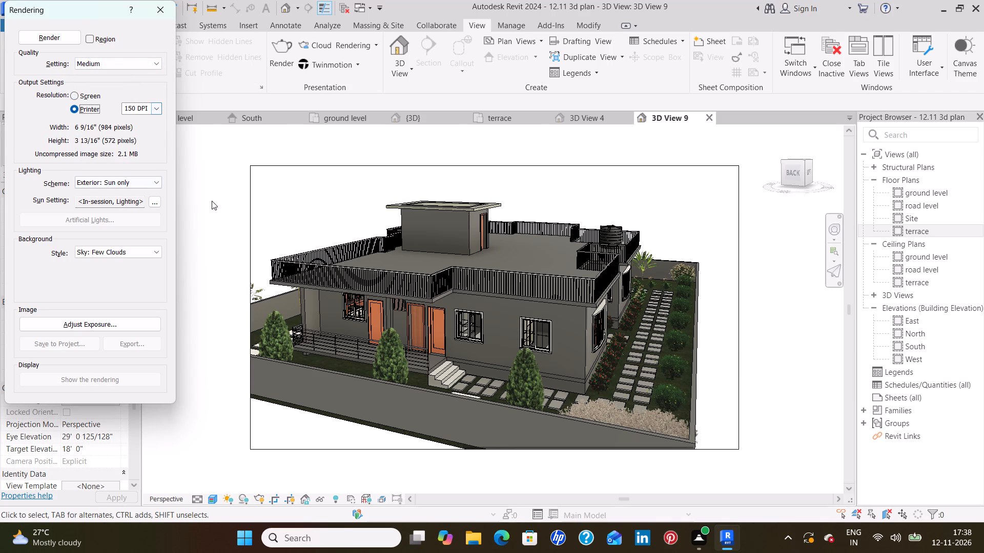
{"action": "left_click", "coordinate": [50, 40]}
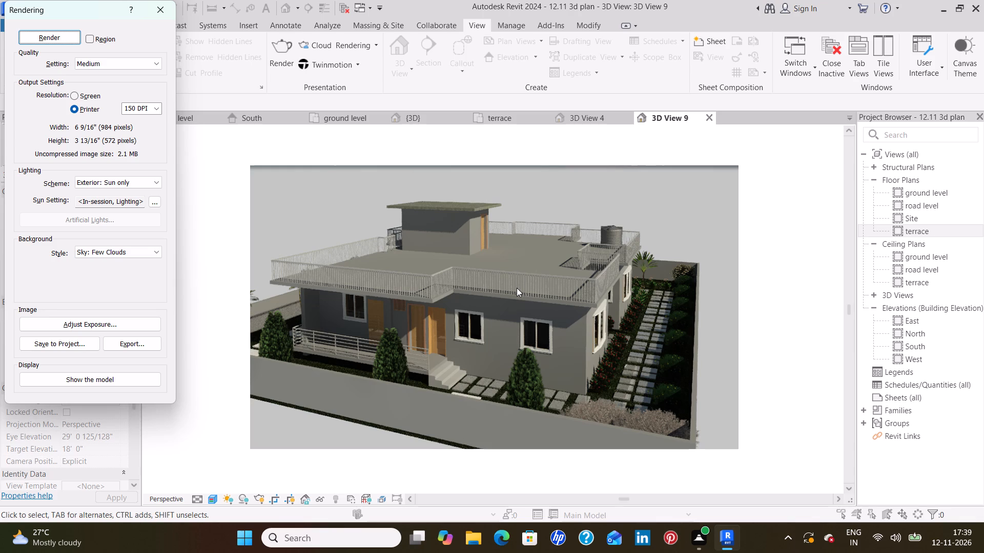
Raise the Printer resolution to 300 DPI and render the elevated rear view again.
{"action": "scroll", "coordinate": [516, 288], "scroll_direction": "up", "scroll_amount": 3}
{"action": "scroll", "coordinate": [388, 359], "scroll_direction": "up", "scroll_amount": 1}
{"action": "scroll", "coordinate": [398, 351], "scroll_direction": "down", "scroll_amount": 2}
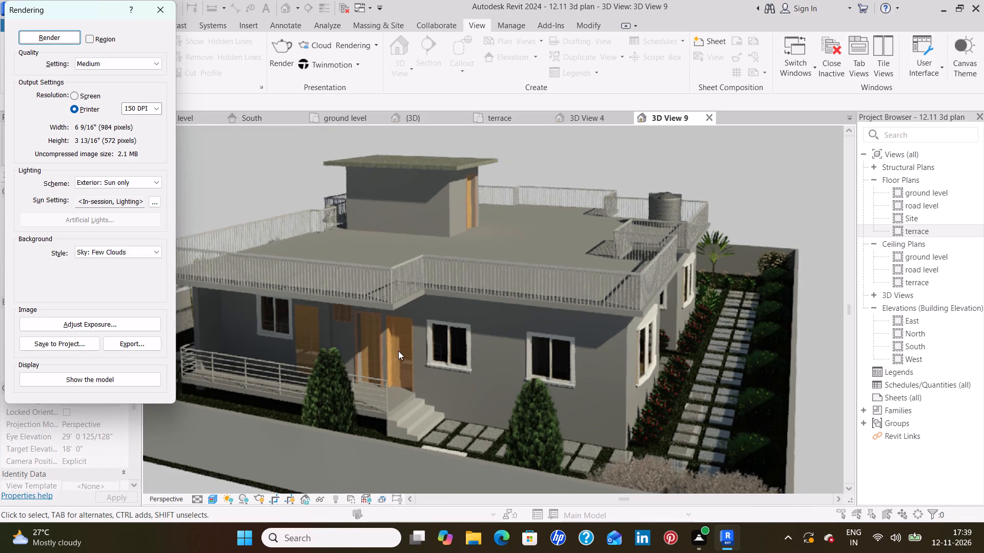
{"action": "scroll", "coordinate": [429, 355], "scroll_direction": "down", "scroll_amount": 1}
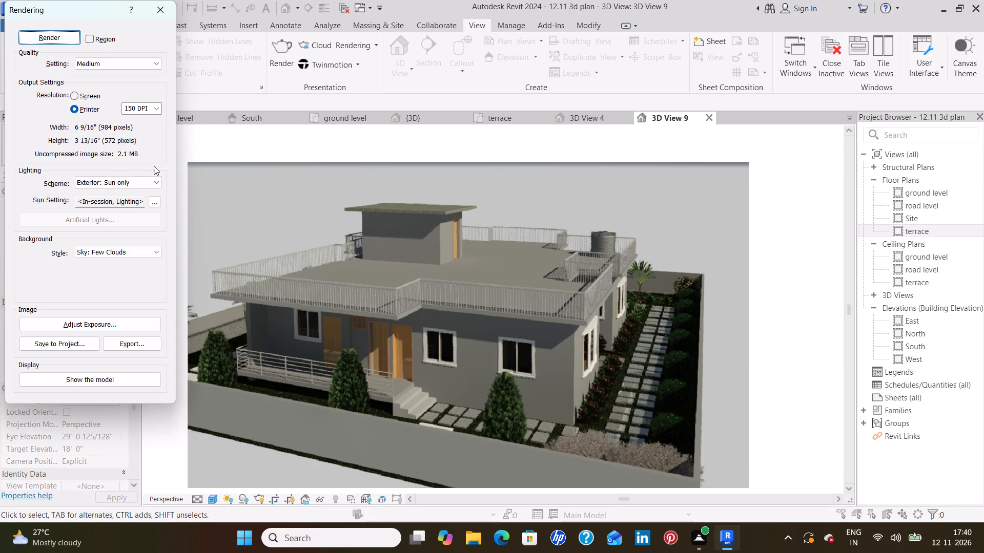
{"action": "left_click", "coordinate": [151, 113]}
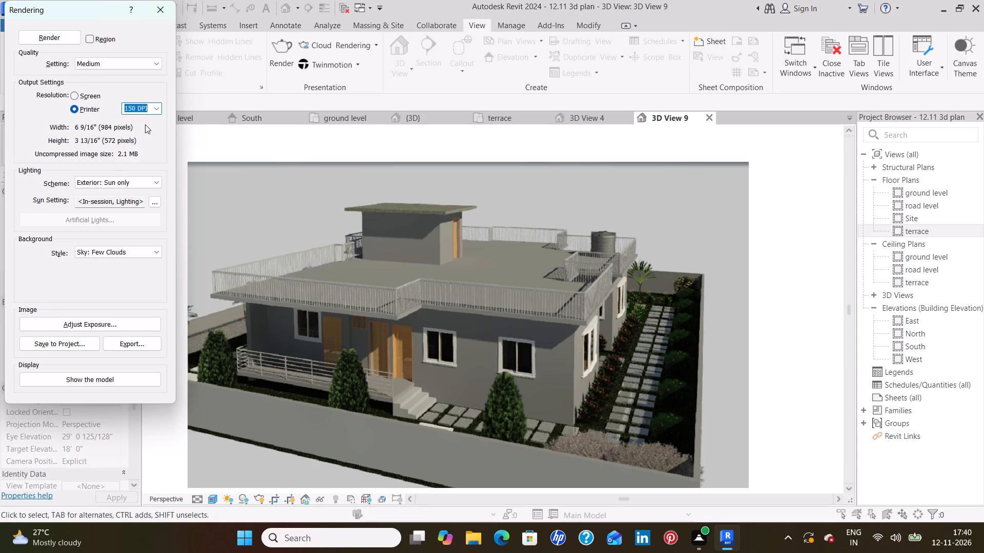
{"action": "left_click", "coordinate": [159, 110]}
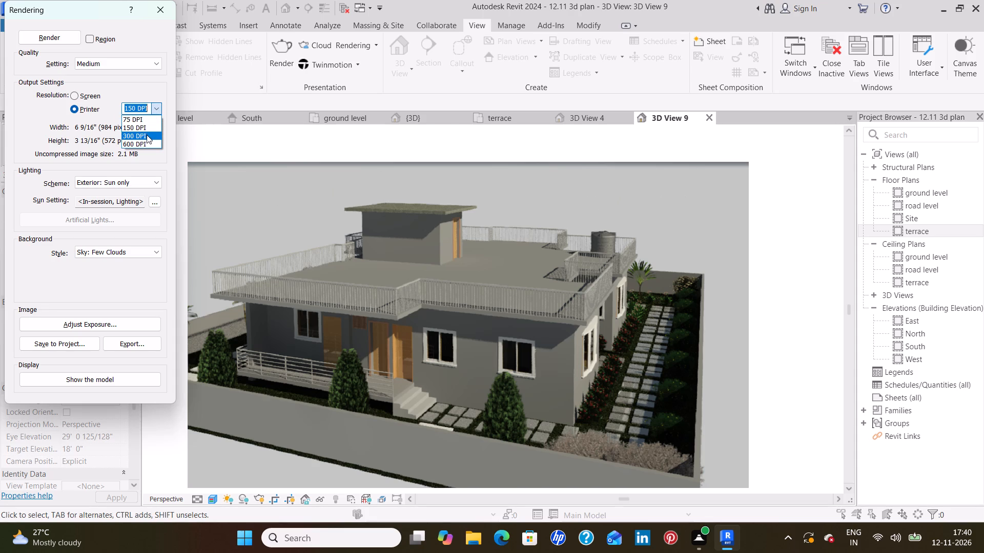
{"action": "left_click", "coordinate": [147, 135]}
{"action": "left_click", "coordinate": [72, 38]}
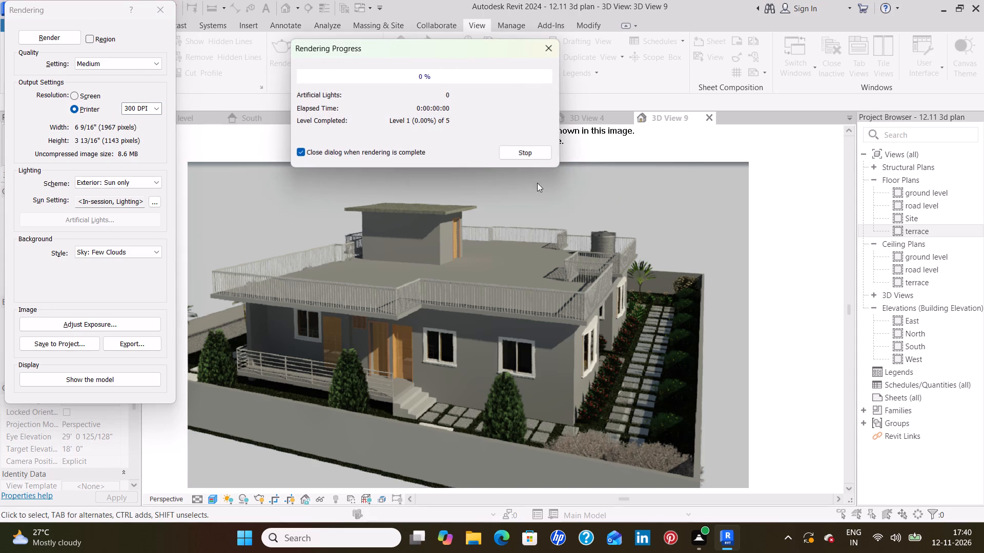
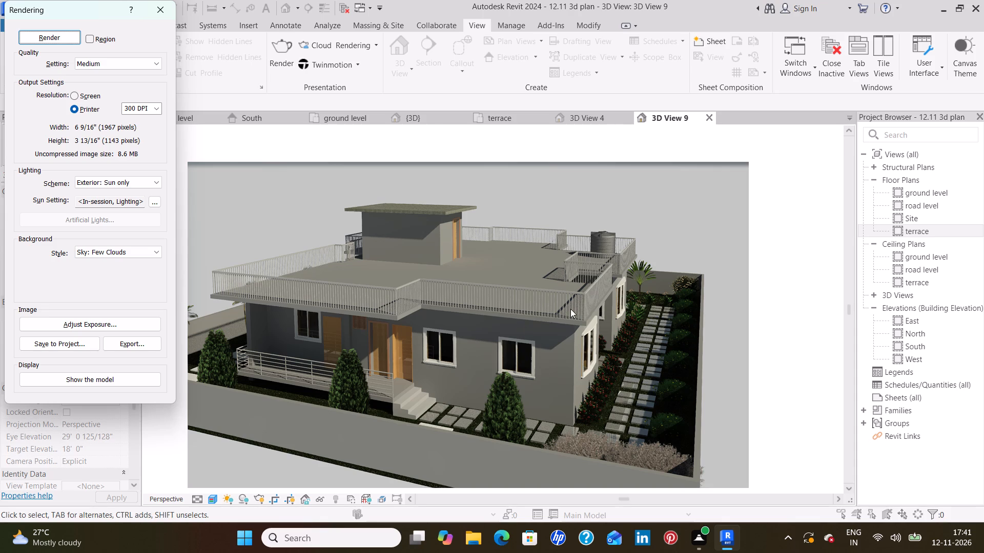
Examine the 300 DPI render closely around the terrace railings and the water tank.
{"action": "scroll", "coordinate": [604, 250], "scroll_direction": "up", "scroll_amount": 3}
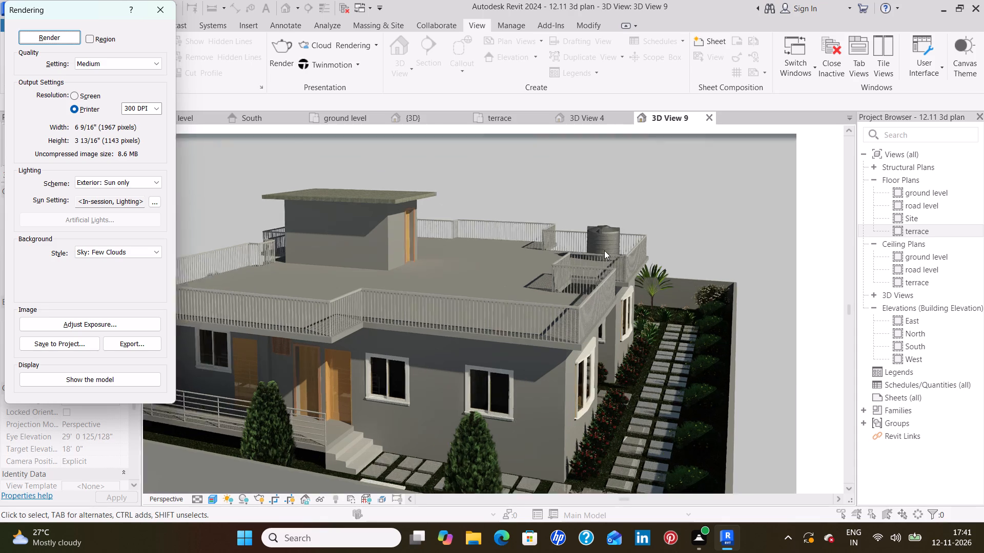
{"action": "scroll", "coordinate": [602, 246], "scroll_direction": "up", "scroll_amount": 8}
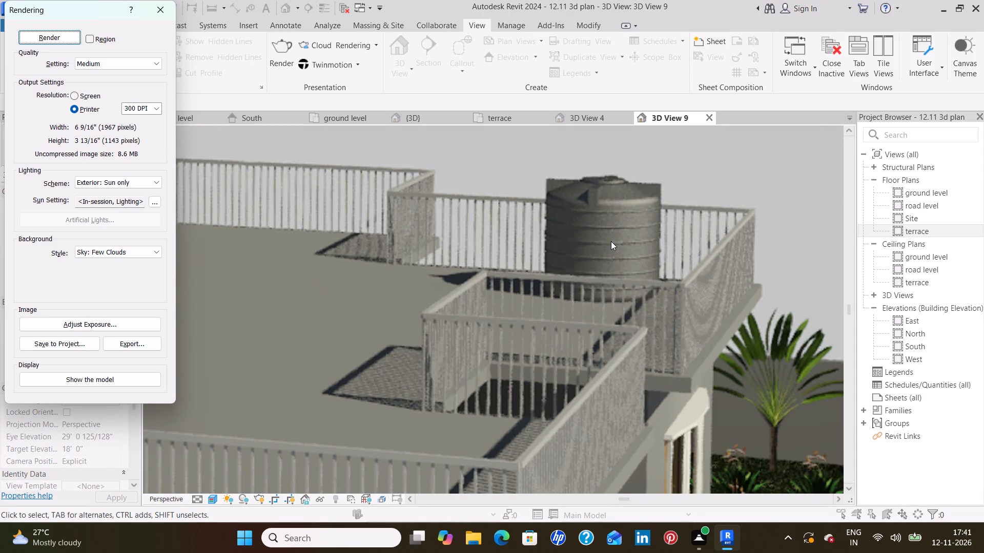
{"action": "scroll", "coordinate": [612, 243], "scroll_direction": "down", "scroll_amount": 6}
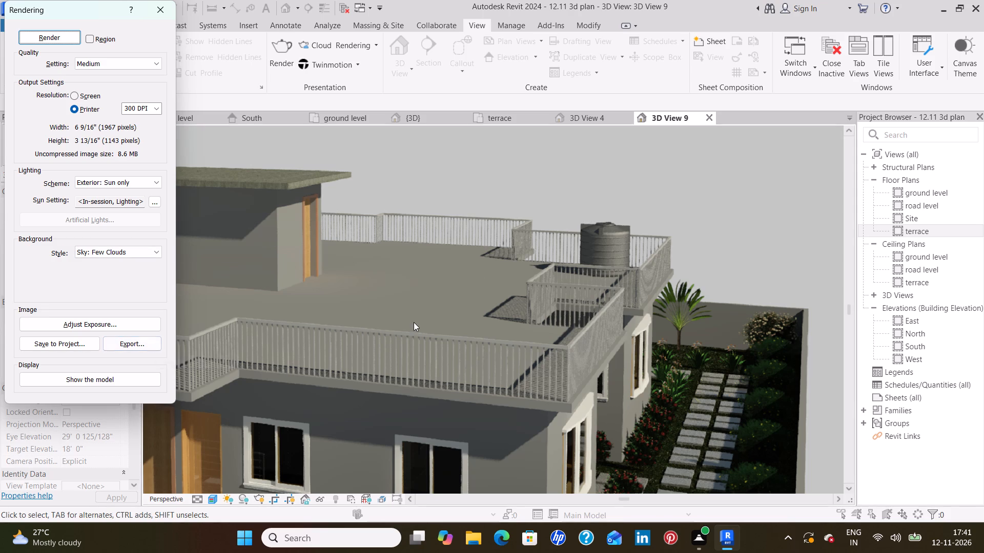
{"action": "scroll", "coordinate": [414, 322], "scroll_direction": "down", "scroll_amount": 3}
{"action": "middle_click_drag", "start_coordinate": [414, 352], "coordinate": [495, 293]}
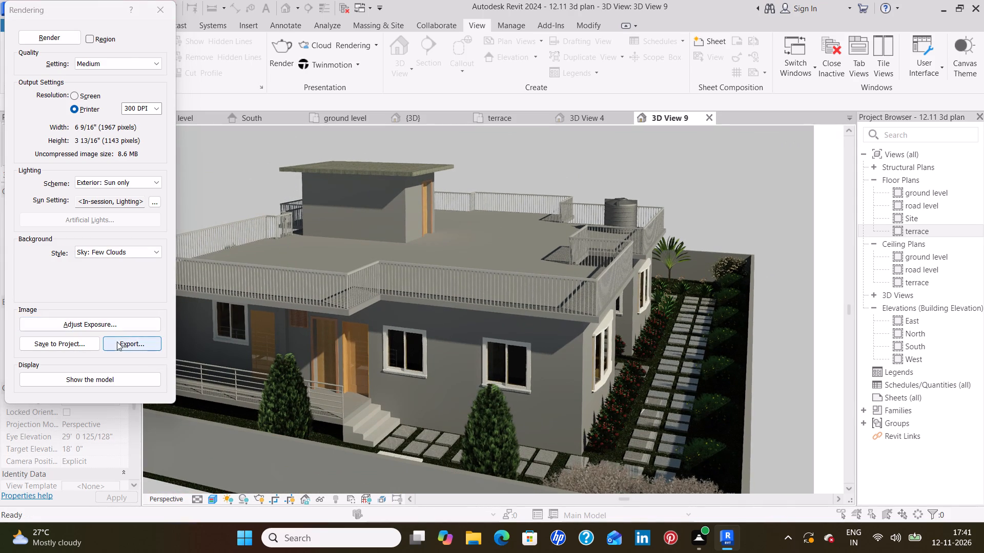
Export the rendered elevated rear view to the Desktop as a JPEG named 3D View 9.
{"action": "left_click", "coordinate": [117, 342]}
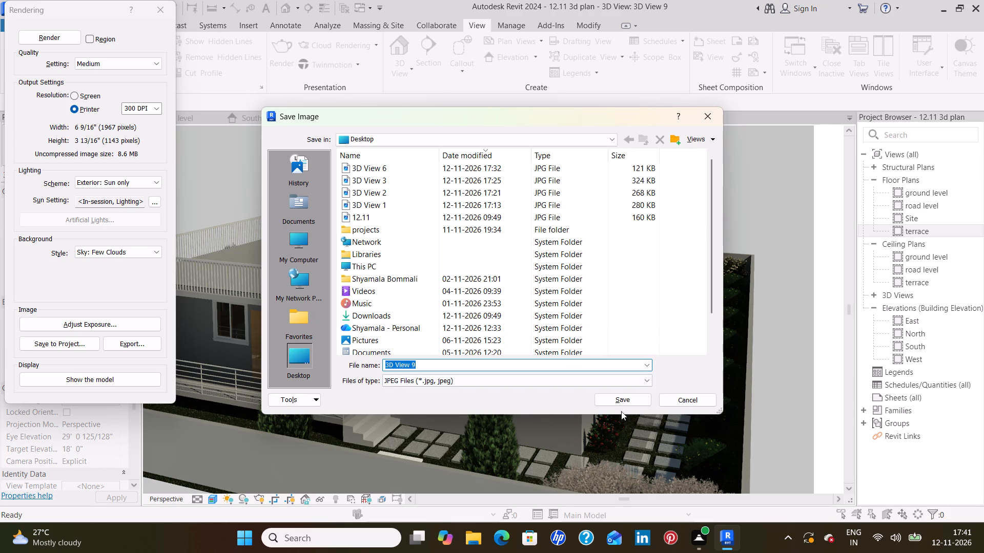
{"action": "left_click", "coordinate": [628, 402]}
Close 3D View 9 and 3D View 4, and bring up the ground level floor plan.
{"action": "left_click", "coordinate": [712, 113]}
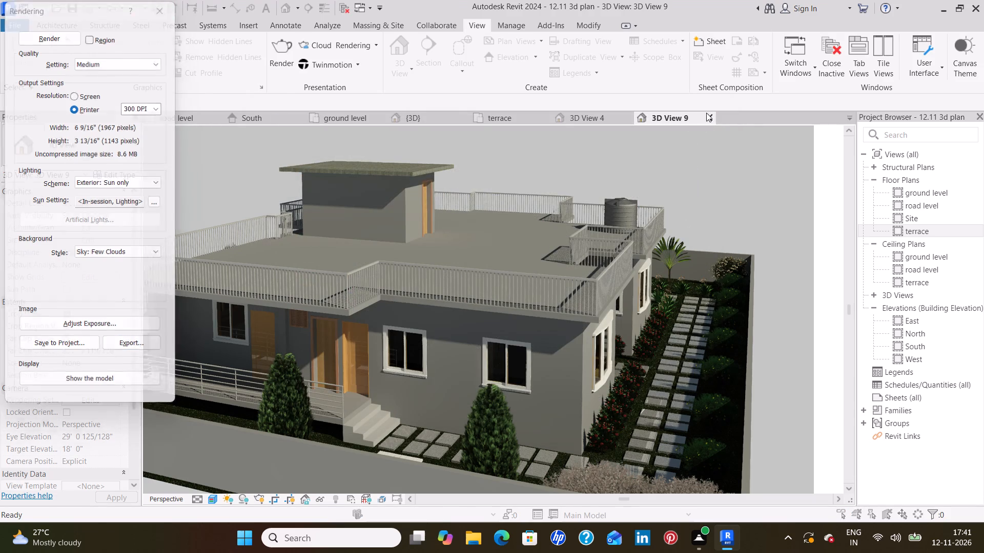
{"action": "left_click", "coordinate": [625, 116]}
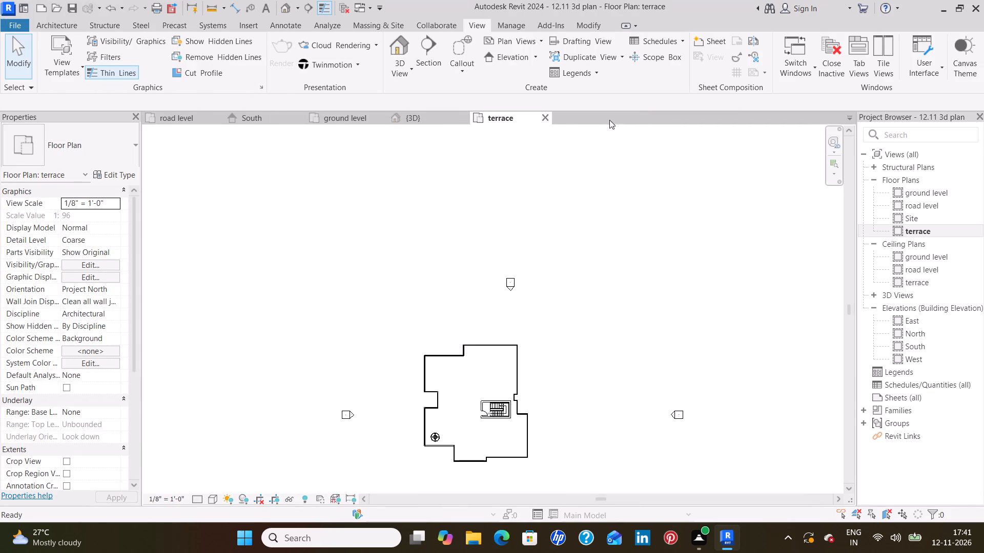
{"action": "scroll", "coordinate": [603, 308], "scroll_direction": "down", "scroll_amount": 2}
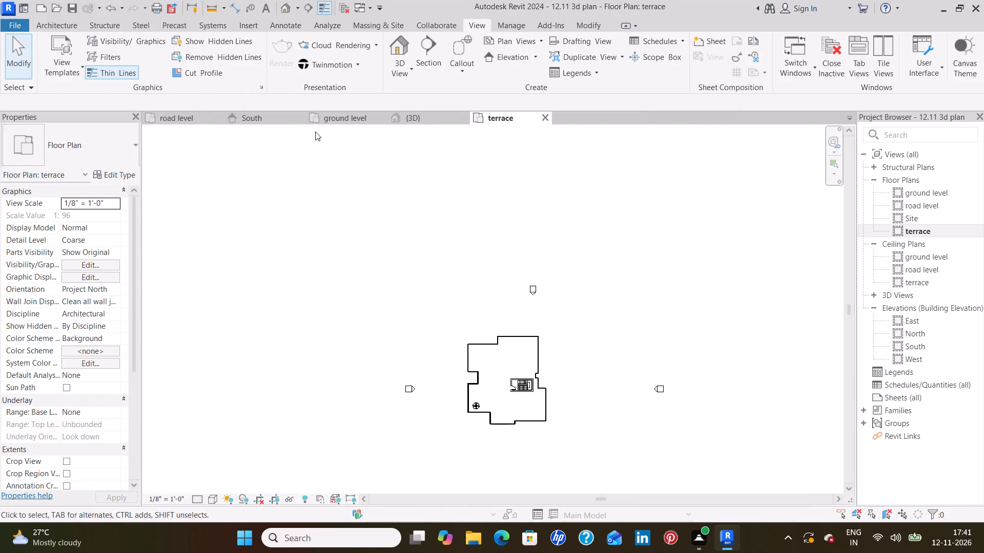
{"action": "left_click", "coordinate": [353, 116]}
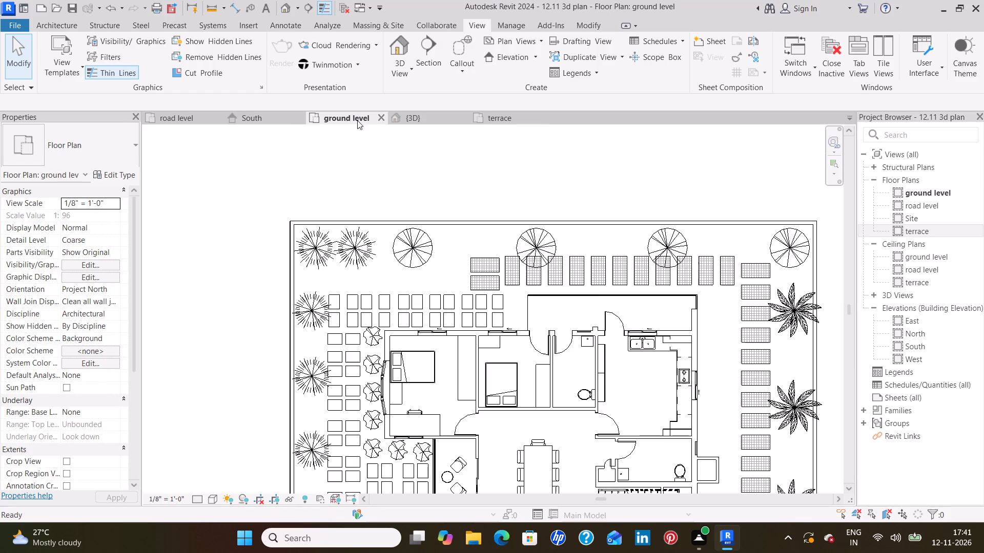
Examine the walls, doors and room layout of the separate small floor plan to the east of the main house.
{"action": "scroll", "coordinate": [596, 292], "scroll_direction": "down", "scroll_amount": 10}
{"action": "middle_click_drag", "start_coordinate": [726, 325], "coordinate": [401, 310]}
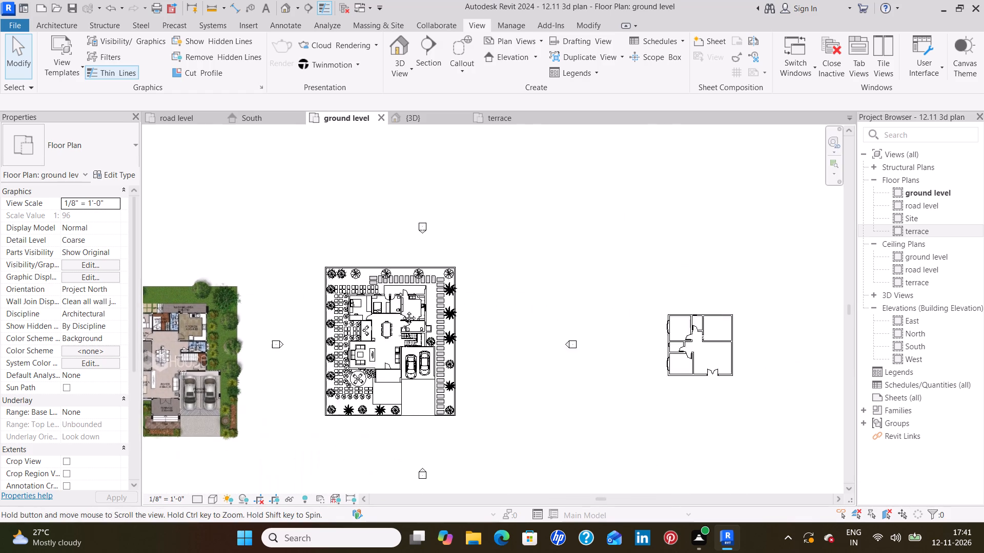
{"action": "middle_click_drag", "start_coordinate": [401, 310], "coordinate": [319, 310]}
{"action": "scroll", "coordinate": [491, 328], "scroll_direction": "up", "scroll_amount": 11}
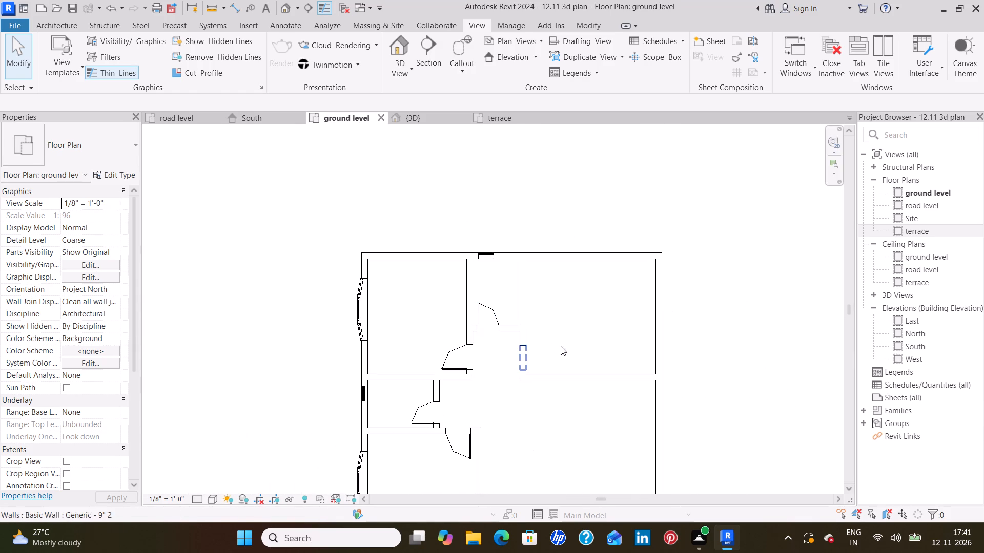
{"action": "middle_click_drag", "start_coordinate": [538, 380], "coordinate": [536, 301]}
{"action": "scroll", "coordinate": [544, 335], "scroll_direction": "up", "scroll_amount": 1}
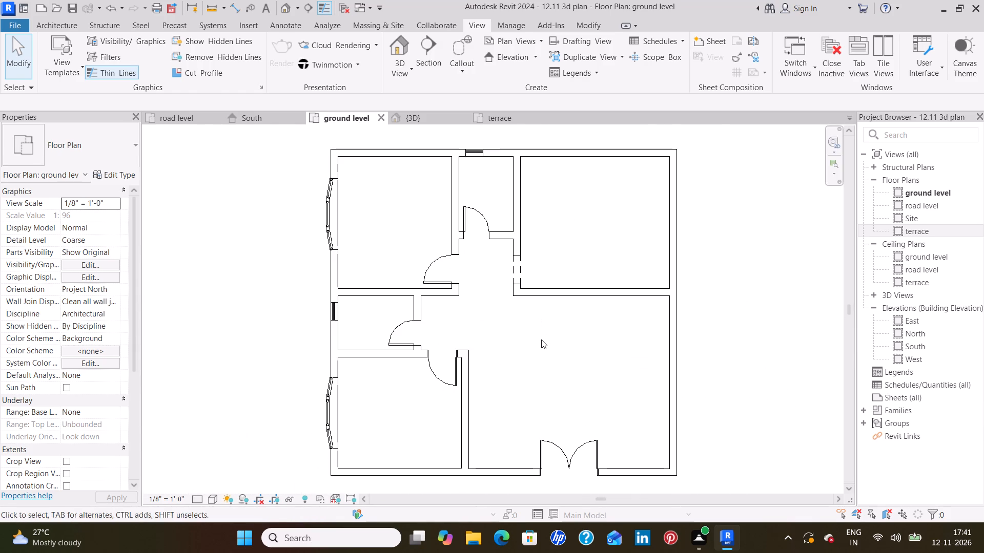
{"action": "scroll", "coordinate": [541, 339], "scroll_direction": "up", "scroll_amount": 2}
{"action": "middle_click_drag", "start_coordinate": [541, 339], "coordinate": [544, 356]}
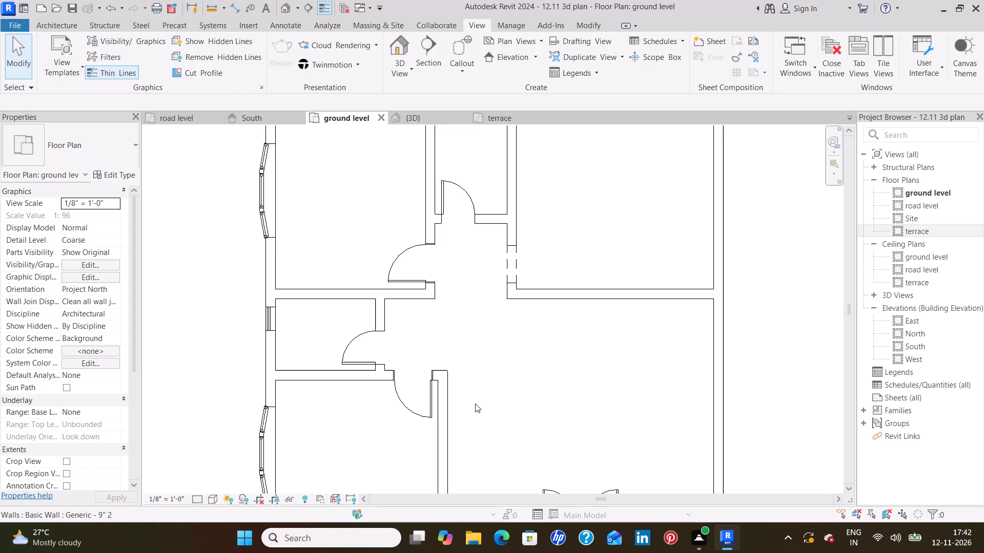
{"action": "scroll", "coordinate": [564, 224], "scroll_direction": "up", "scroll_amount": 2}
{"action": "middle_click_drag", "start_coordinate": [552, 229], "coordinate": [542, 299]}
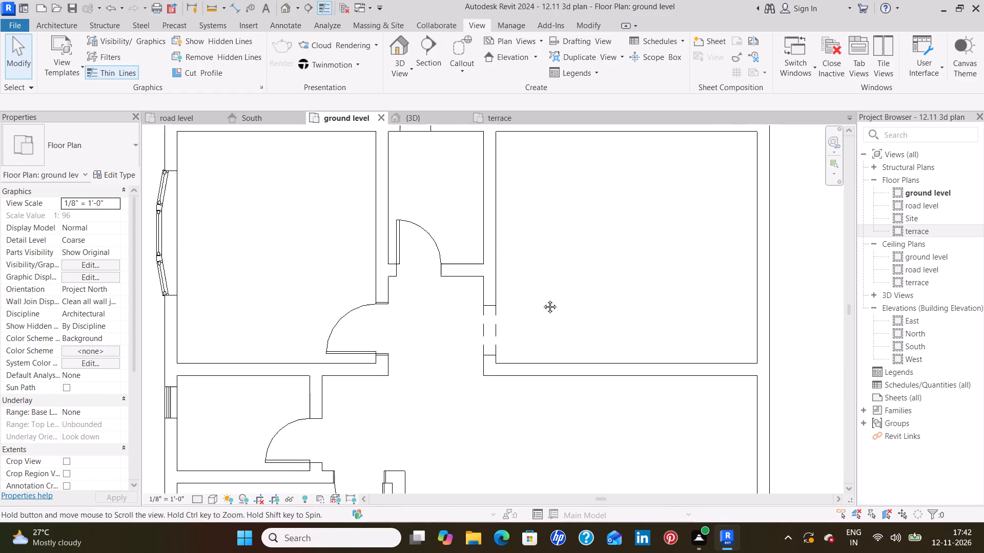
{"action": "middle_click_drag", "start_coordinate": [542, 299], "coordinate": [542, 300]}
{"action": "scroll", "coordinate": [535, 310], "scroll_direction": "down", "scroll_amount": 3}
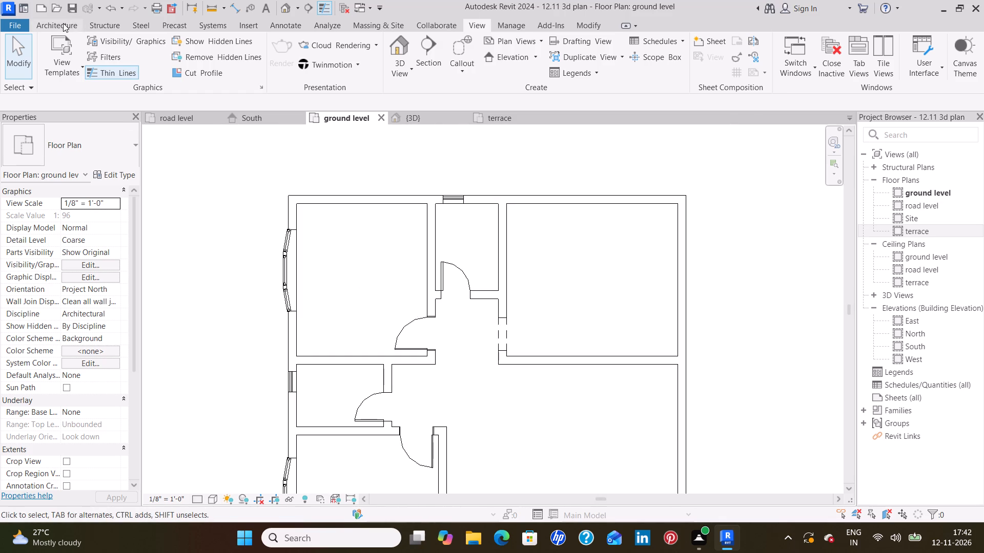
{"action": "left_click", "coordinate": [63, 23]}
{"action": "left_click", "coordinate": [455, 193]}
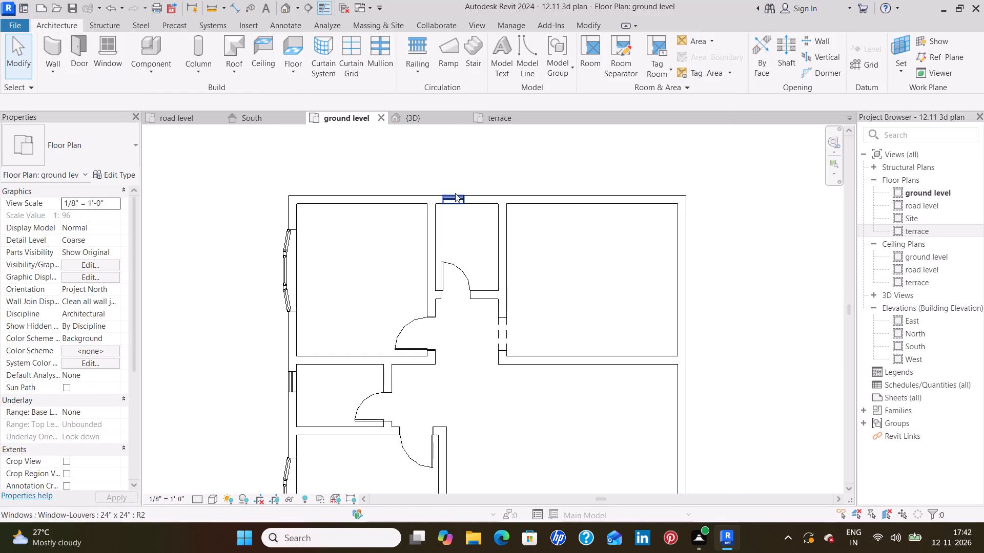
{"action": "left_click", "coordinate": [379, 240]}
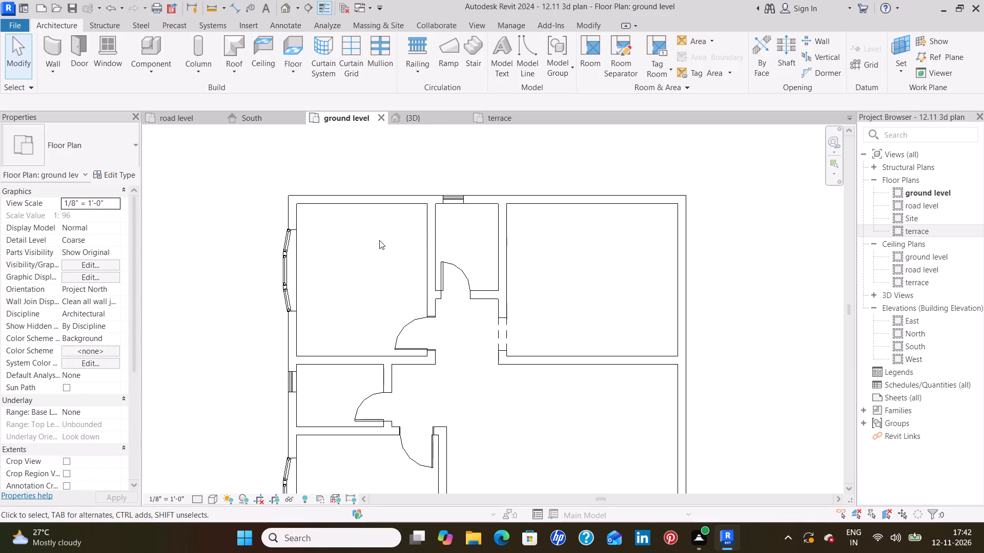
{"action": "middle_click_drag", "start_coordinate": [539, 252], "coordinate": [540, 241]}
{"action": "scroll", "coordinate": [540, 231], "scroll_direction": "down", "scroll_amount": 4}
{"action": "middle_click_drag", "start_coordinate": [559, 325], "coordinate": [539, 287]}
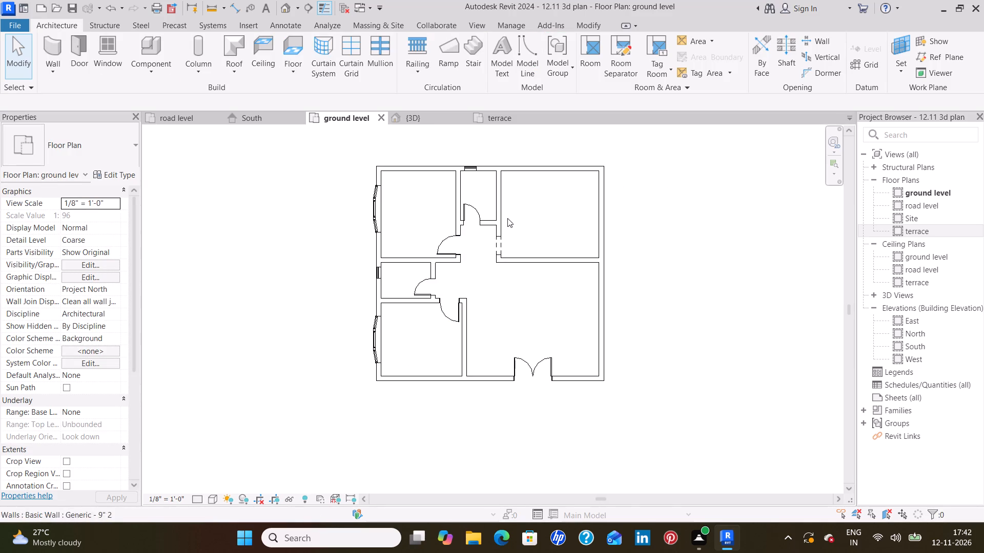
{"action": "left_click", "coordinate": [501, 210]}
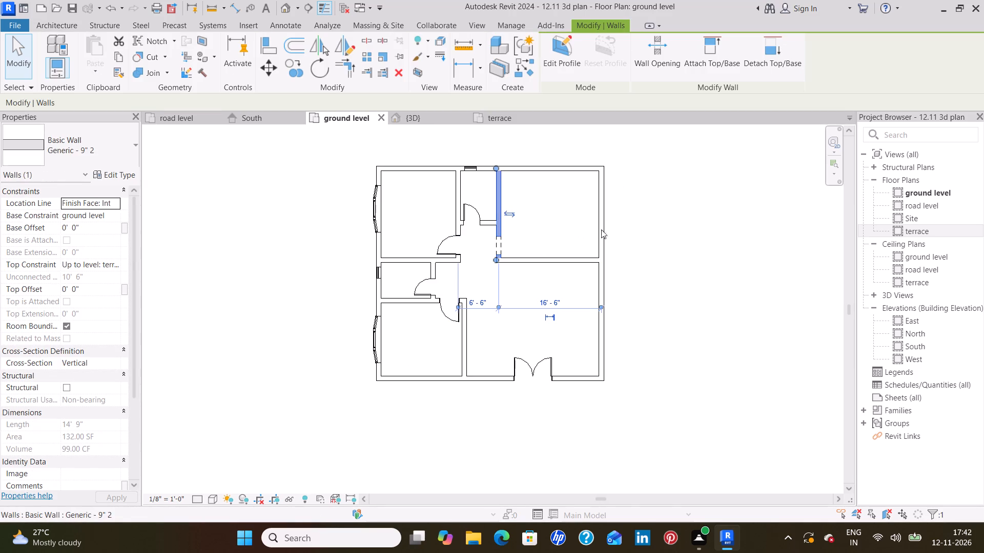
{"action": "left_click", "coordinate": [648, 225]}
{"action": "middle_click_drag", "start_coordinate": [653, 220], "coordinate": [650, 234]}
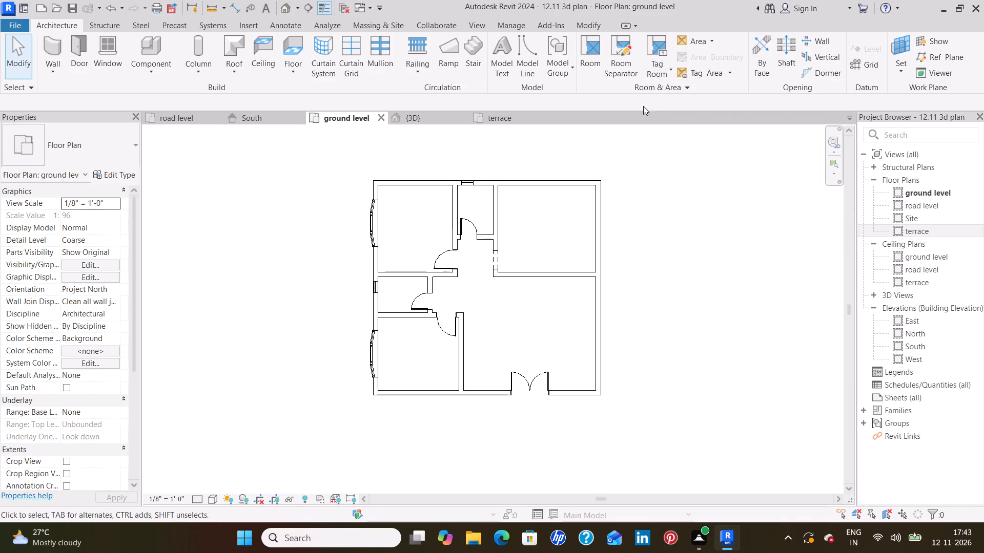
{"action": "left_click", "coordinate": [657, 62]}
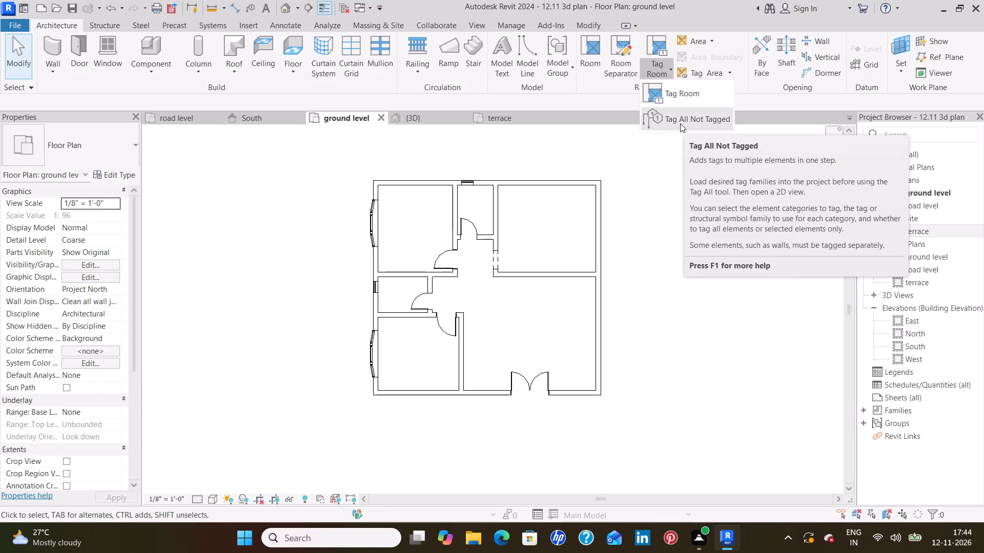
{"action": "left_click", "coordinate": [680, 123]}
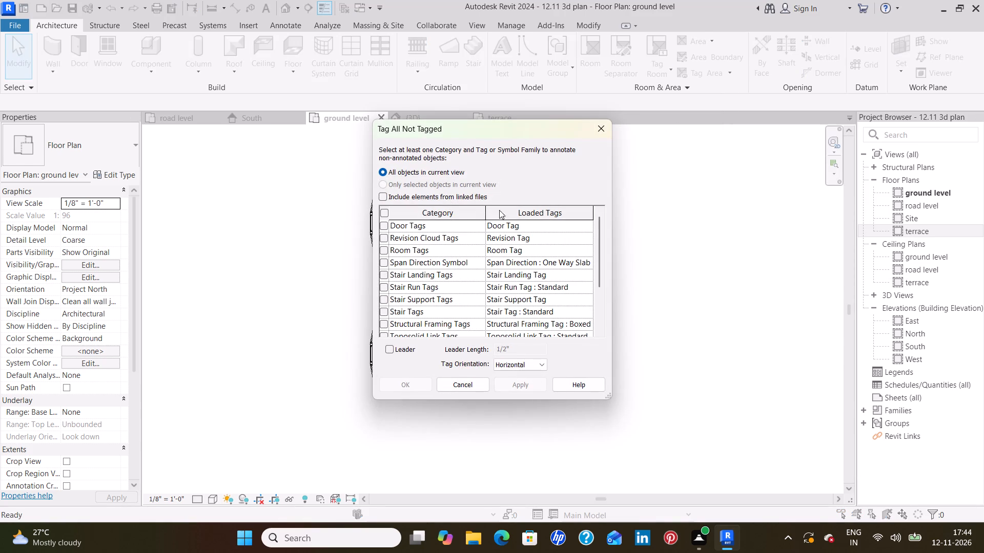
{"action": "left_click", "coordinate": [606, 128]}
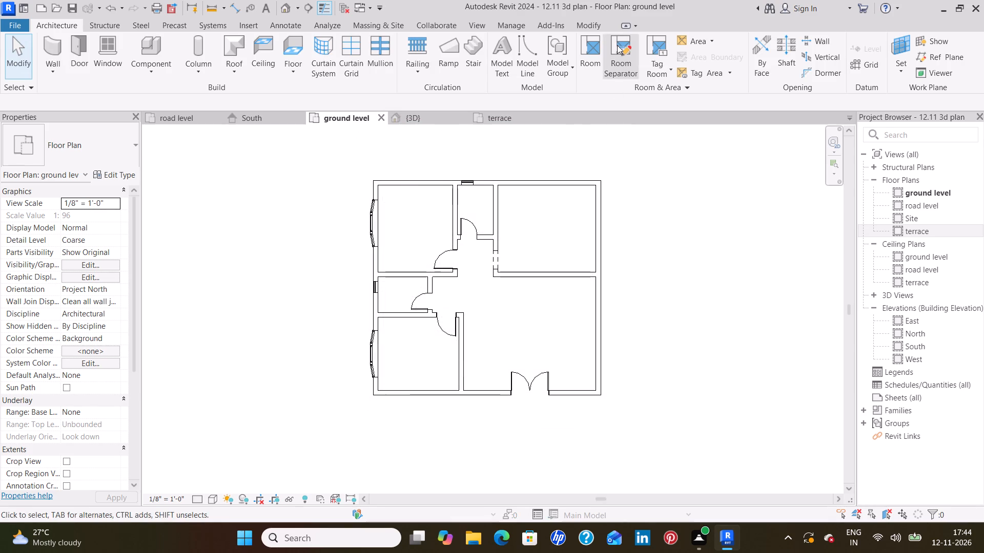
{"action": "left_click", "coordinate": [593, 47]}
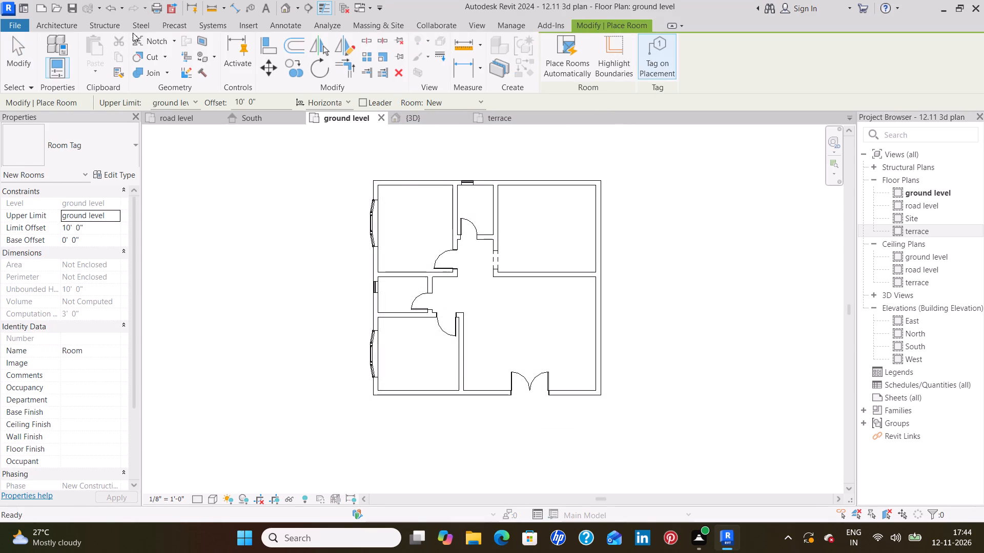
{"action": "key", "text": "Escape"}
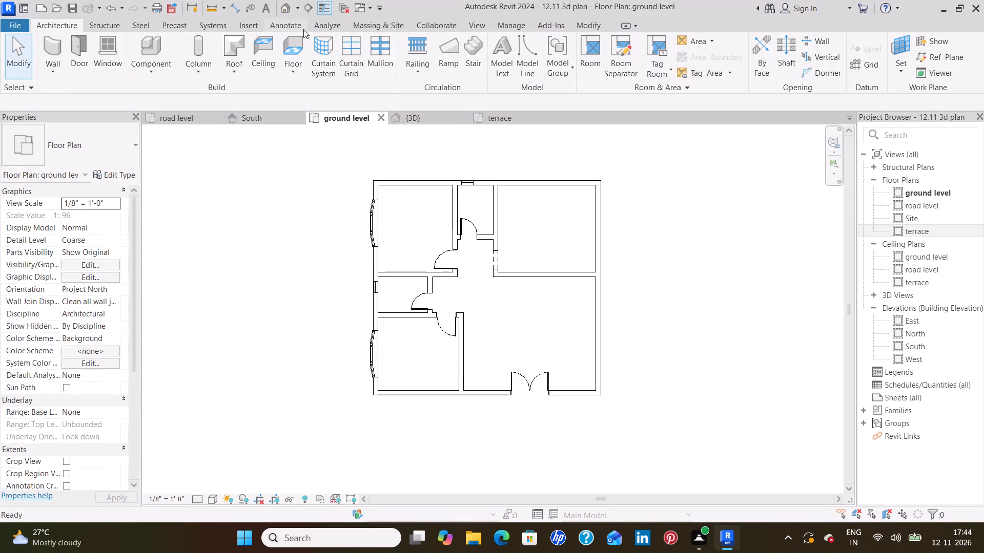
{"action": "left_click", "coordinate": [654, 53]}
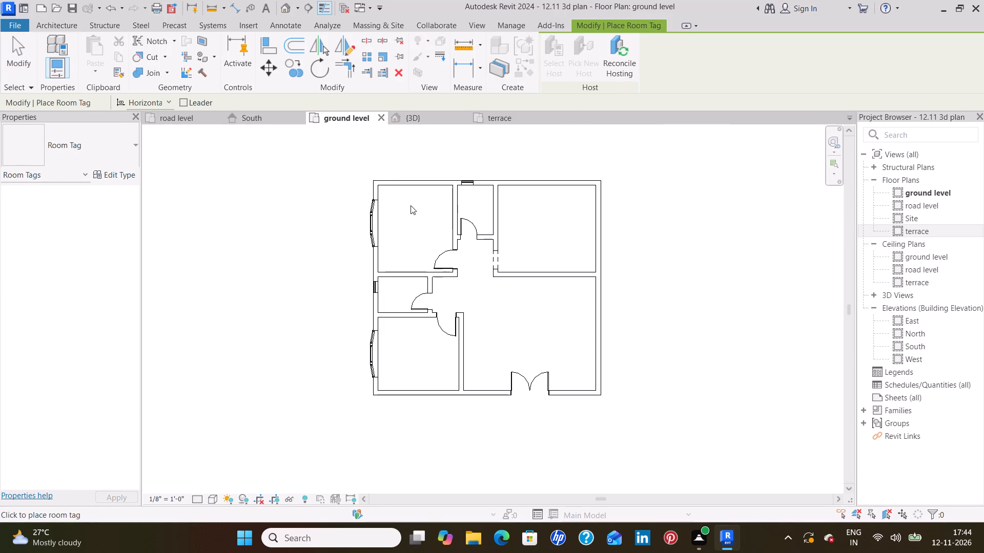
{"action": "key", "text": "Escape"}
Place tagged rooms in the small plan's northwest, northeast and southwest rooms and in the large hall with the double door.
{"action": "left_click", "coordinate": [592, 52]}
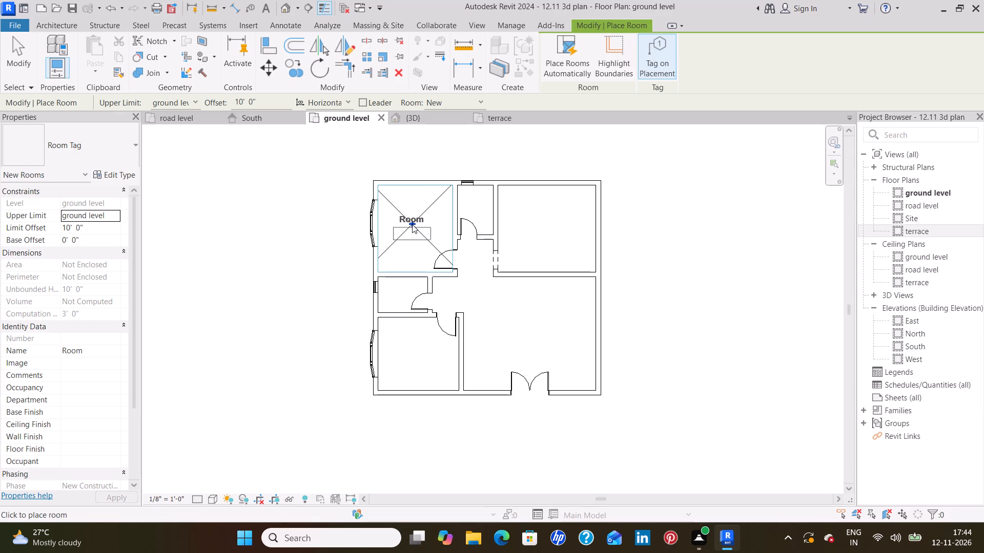
{"action": "left_click", "coordinate": [413, 225]}
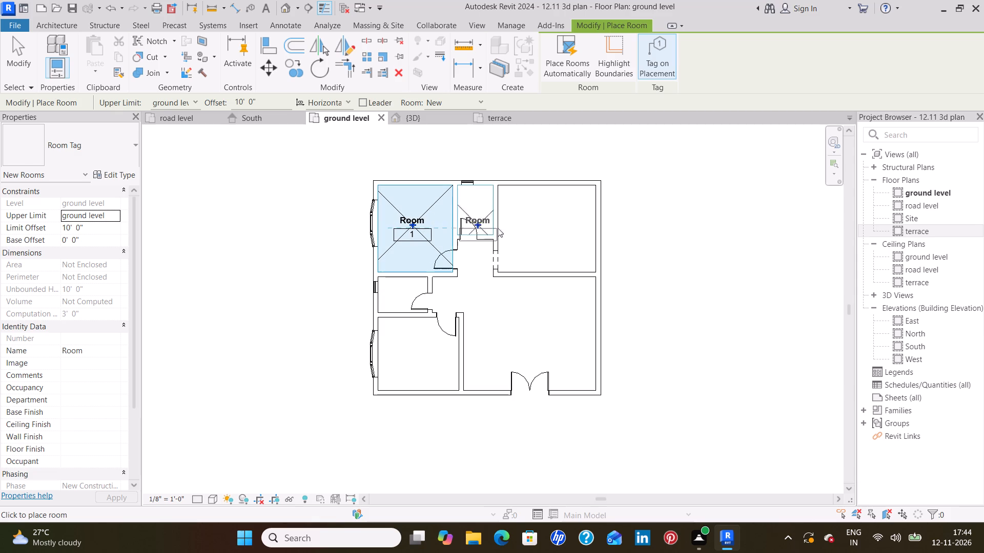
{"action": "left_click", "coordinate": [545, 233]}
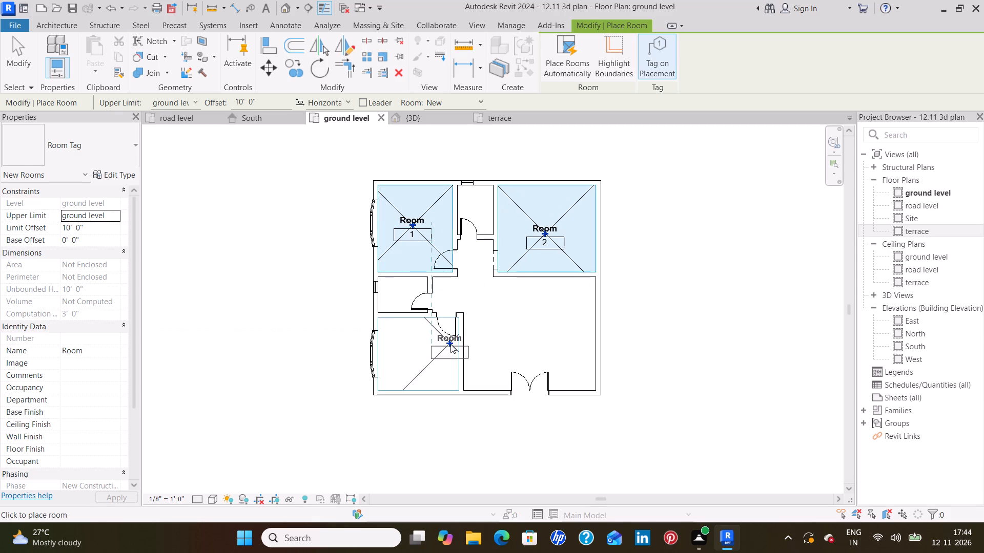
{"action": "left_click", "coordinate": [420, 359]}
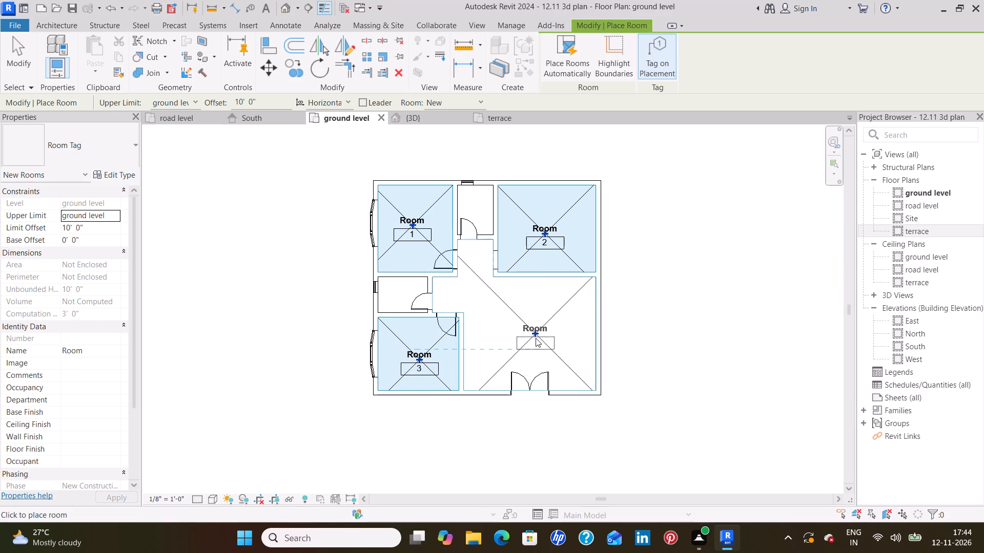
{"action": "left_click", "coordinate": [536, 338]}
{"action": "key", "text": "Escape"}
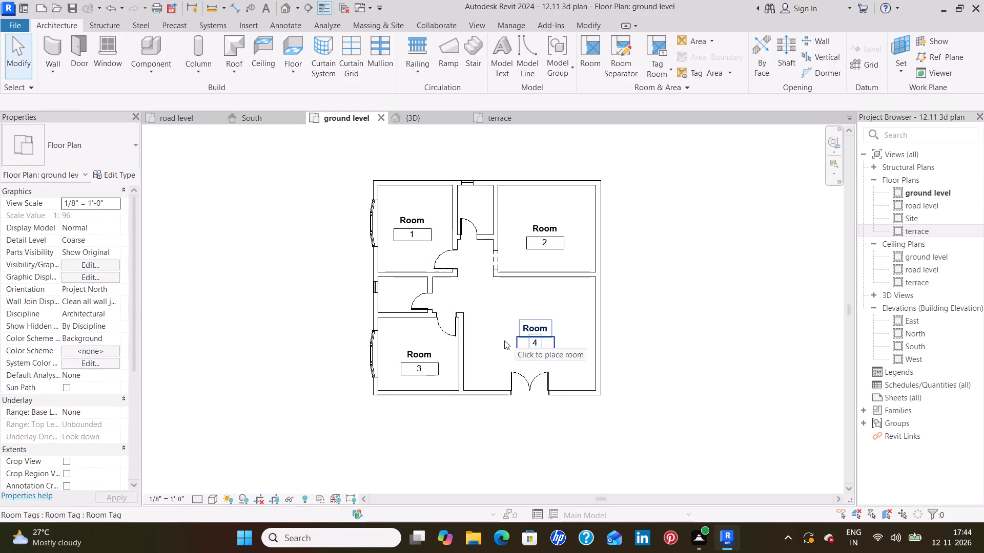
Delete the room tags of the northeast room and the large hall in the small plan, keeping the rooms themselves.
{"action": "left_click", "coordinate": [554, 248]}
{"action": "key", "text": "Delete"}
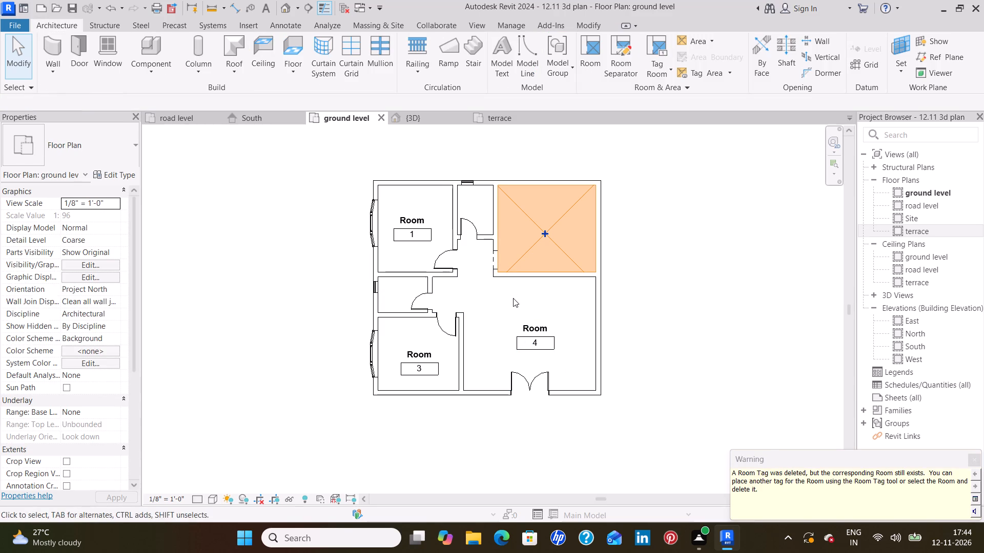
{"action": "left_click", "coordinate": [971, 455]}
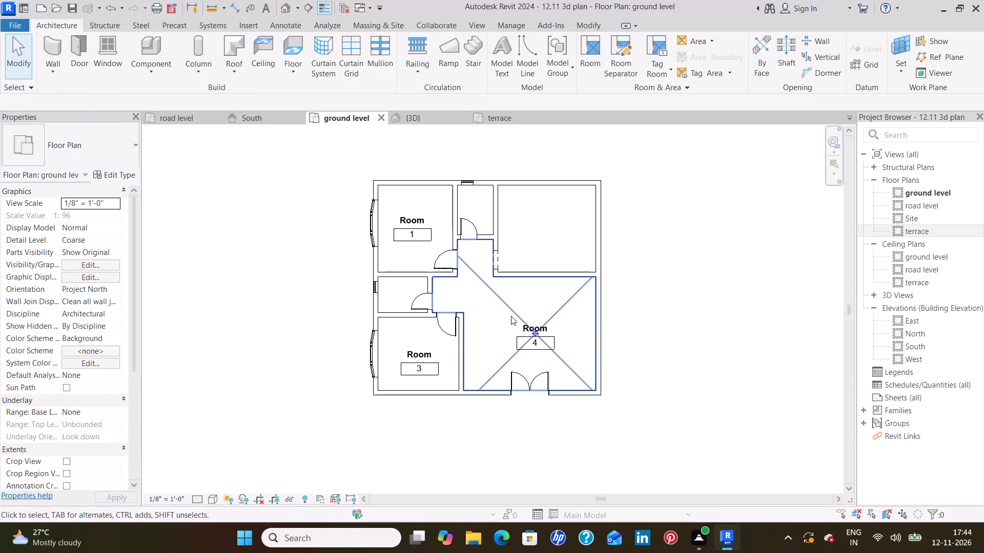
{"action": "left_click", "coordinate": [525, 325]}
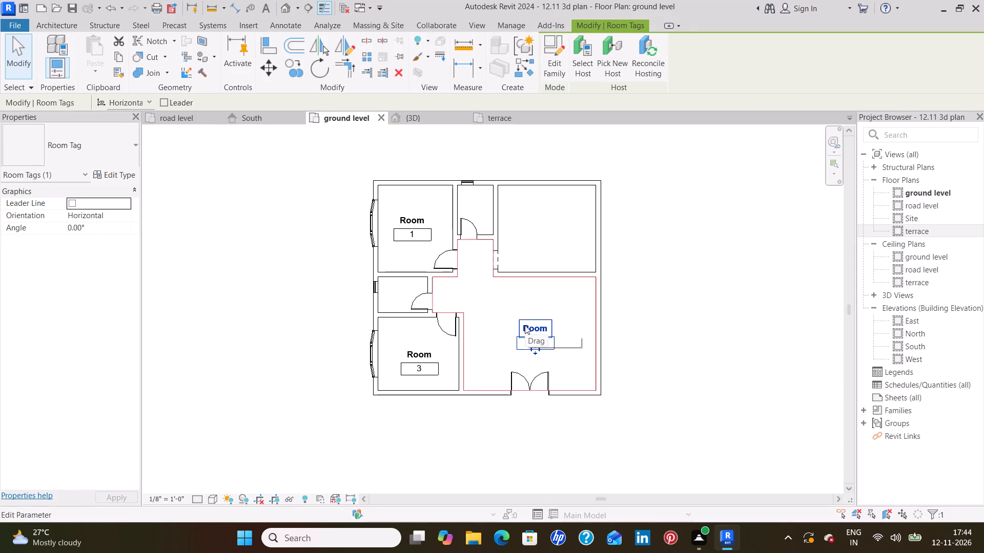
{"action": "key", "text": "Delete"}
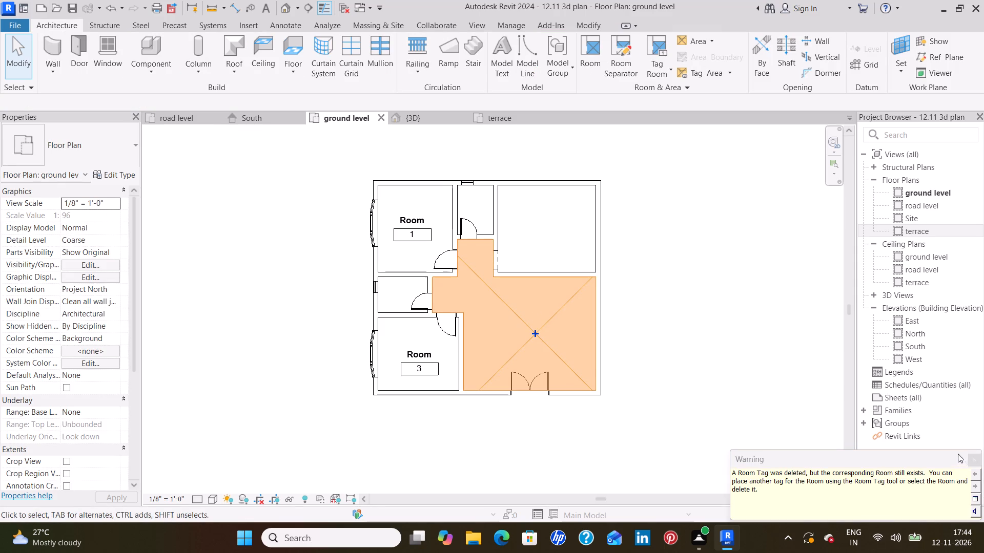
Delete the room tags of the southwest and northwest rooms in the small plan, keeping the rooms themselves.
{"action": "left_click", "coordinate": [977, 460]}
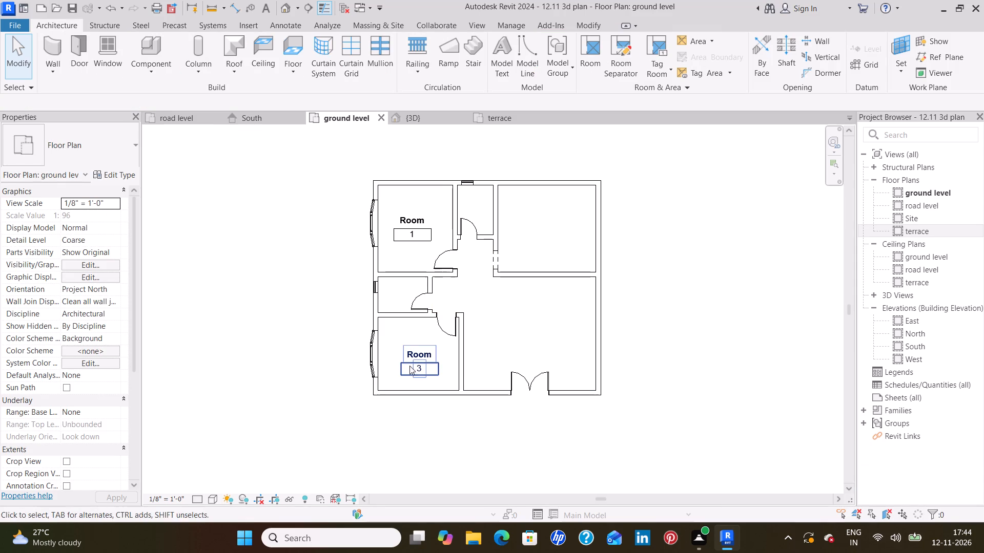
{"action": "left_click", "coordinate": [409, 364]}
{"action": "key", "text": "Delete"}
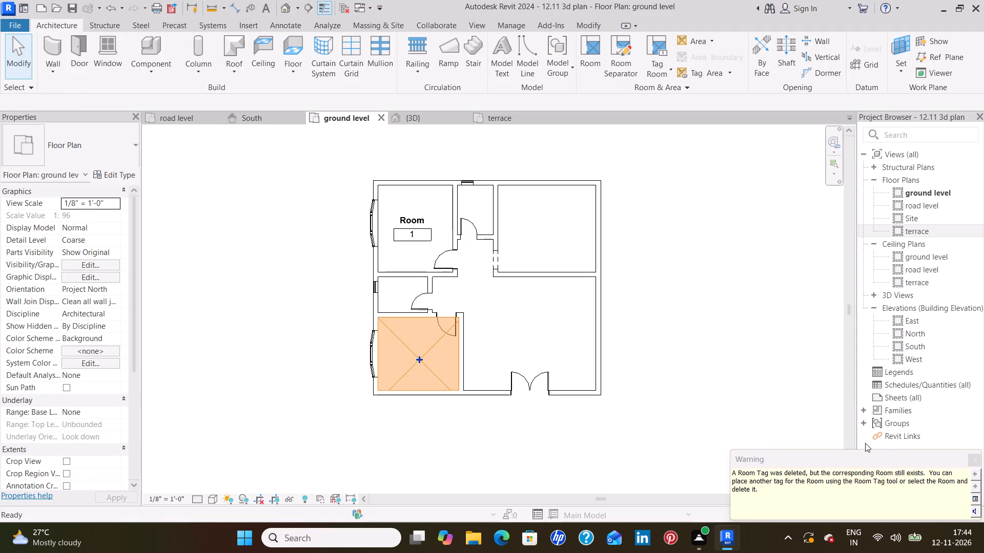
{"action": "left_click", "coordinate": [976, 458]}
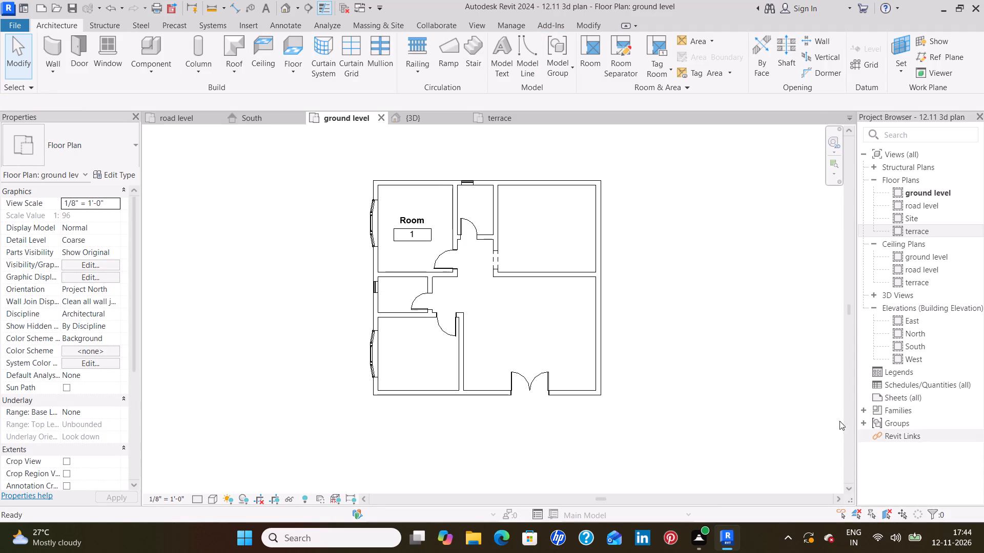
{"action": "left_click", "coordinate": [392, 235]}
{"action": "key", "text": "Delete"}
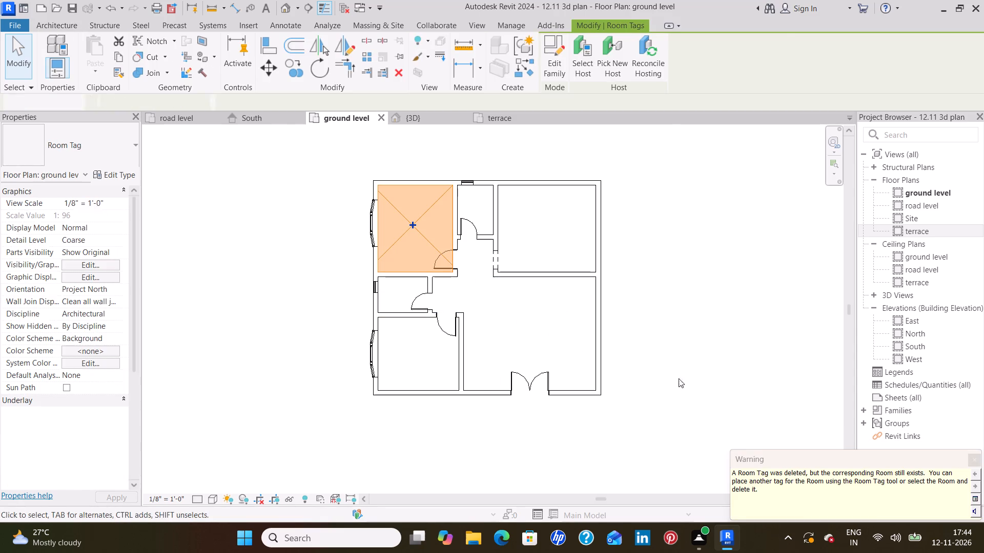
{"action": "left_click", "coordinate": [973, 459]}
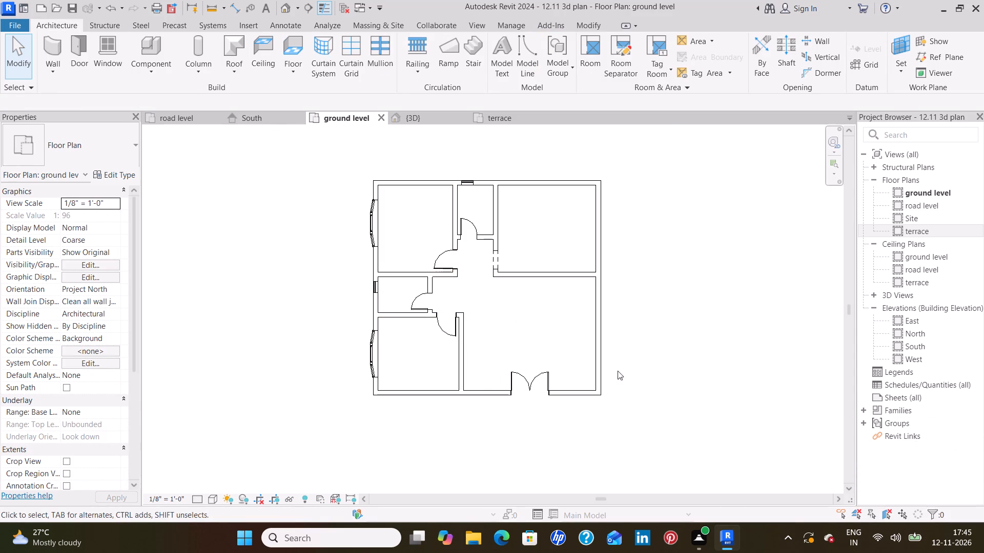
Place a Window-Sliding-Double 48" x 48" centred in both the north and the east outer walls of the northeast room.
{"action": "scroll", "coordinate": [462, 279], "scroll_direction": "up", "scroll_amount": 2}
{"action": "middle_click_drag", "start_coordinate": [478, 289], "coordinate": [478, 312]}
{"action": "middle_click", "coordinate": [512, 390]}
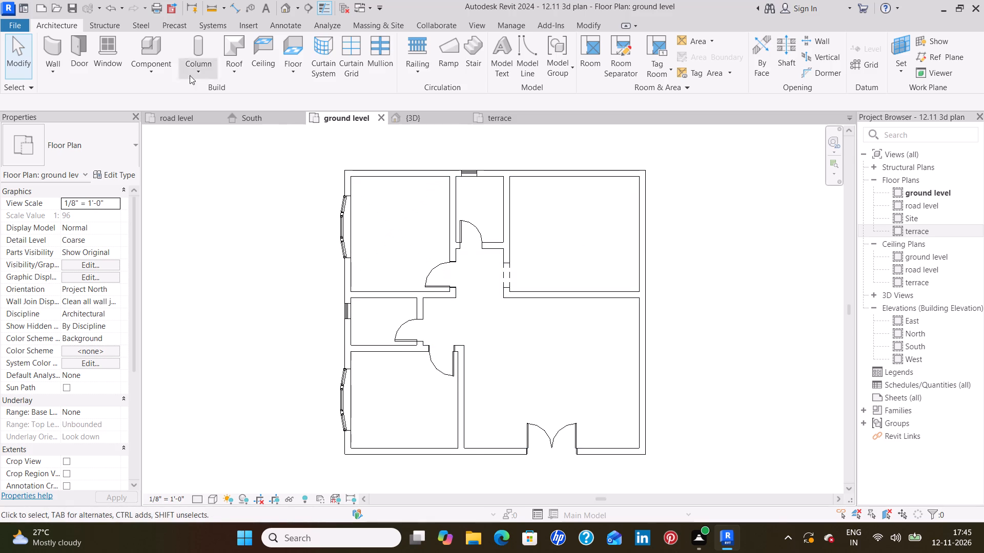
{"action": "left_click", "coordinate": [108, 55]}
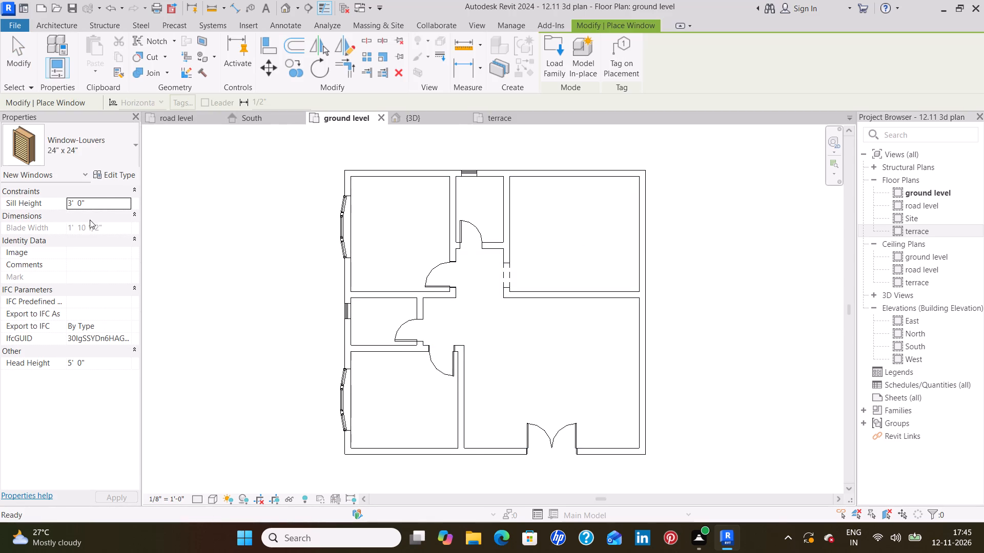
{"action": "left_click", "coordinate": [85, 161]}
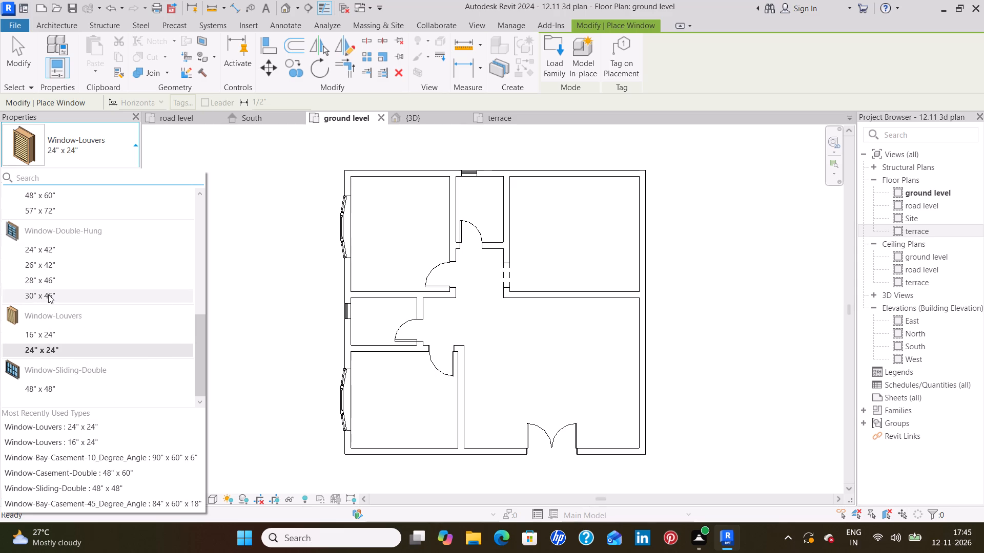
{"action": "left_click", "coordinate": [48, 294]}
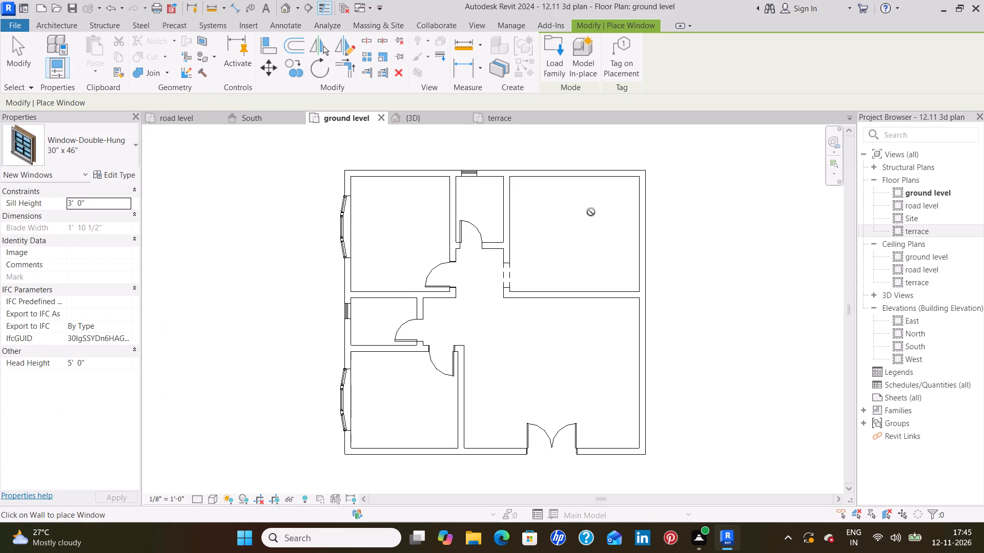
{"action": "left_click", "coordinate": [122, 156]}
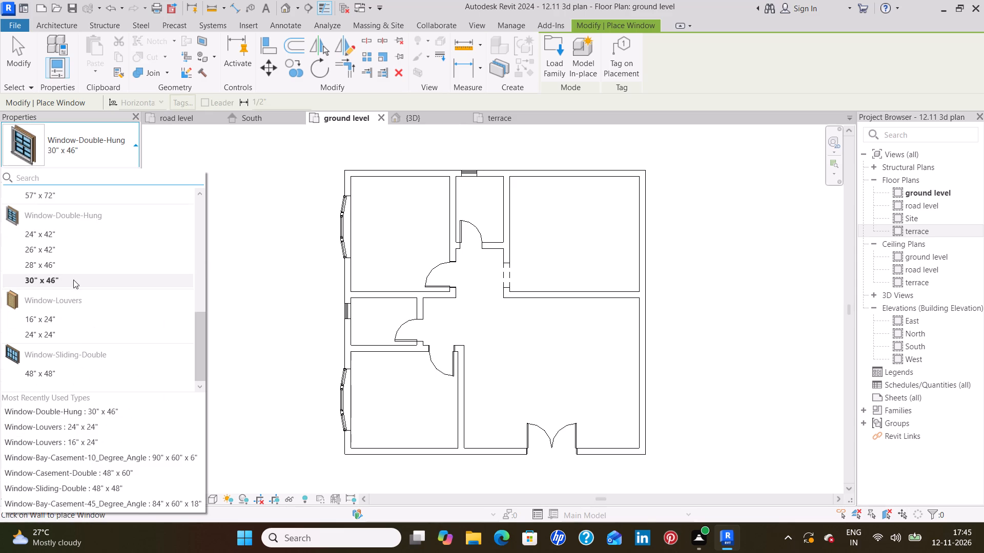
{"action": "left_click", "coordinate": [47, 377]}
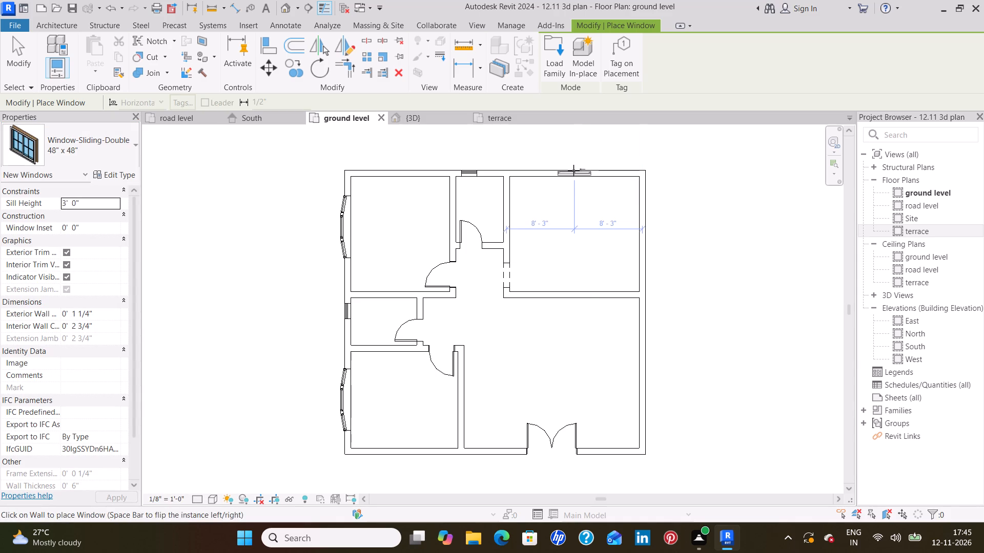
{"action": "left_click", "coordinate": [573, 171]}
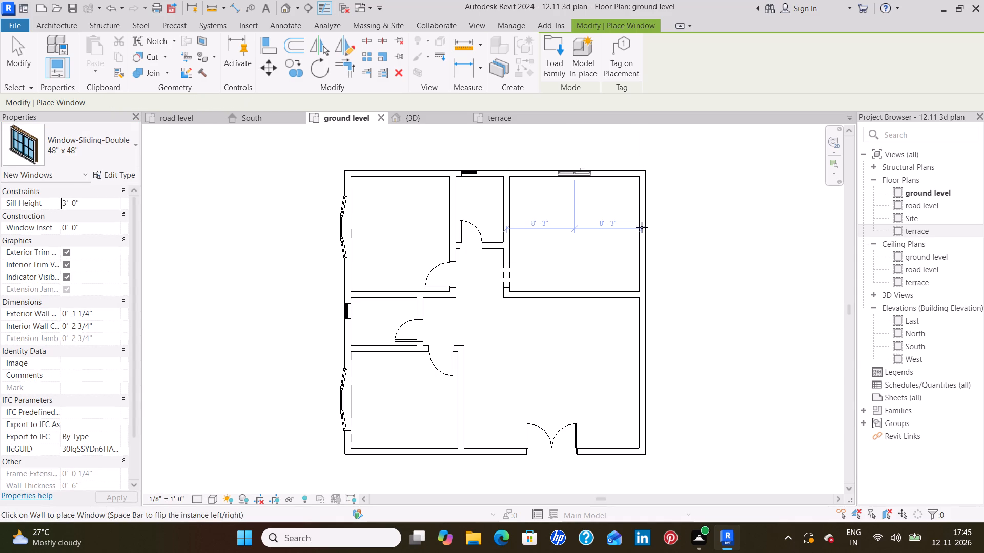
{"action": "left_click", "coordinate": [650, 229]}
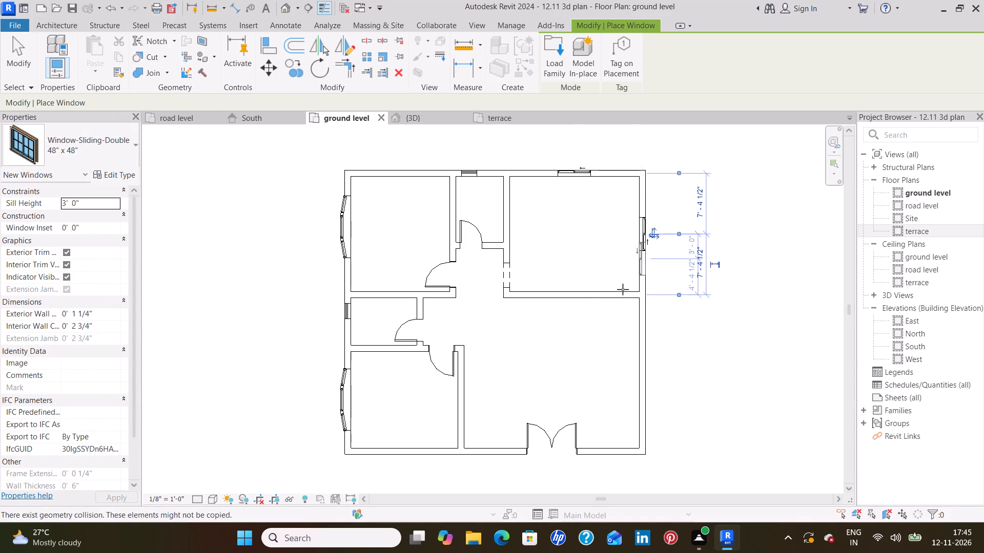
Place the same sliding window in the southwest room's south wall, the northwest room's north wall, and the hall's south wall on each side of the double door.
{"action": "left_click", "coordinate": [411, 456]}
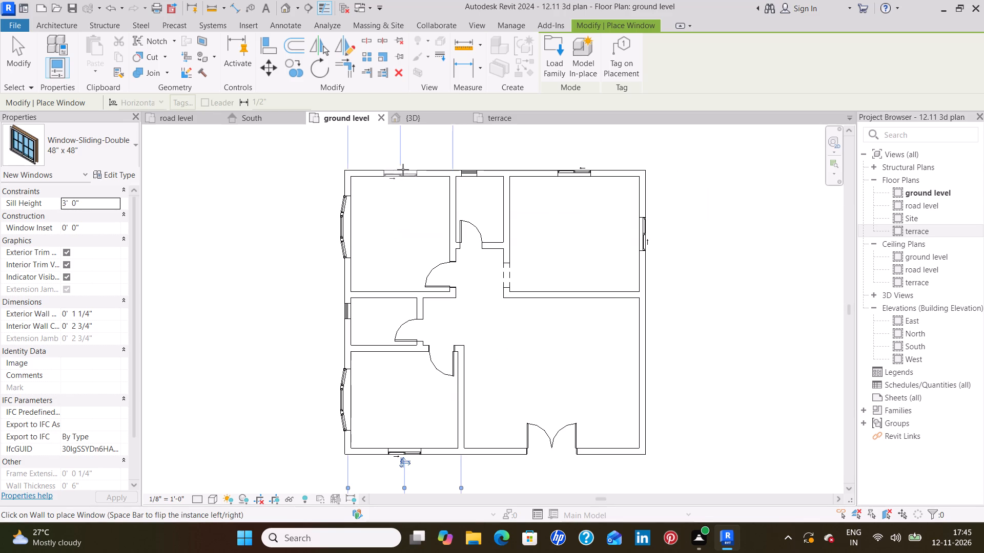
{"action": "left_click", "coordinate": [399, 171]}
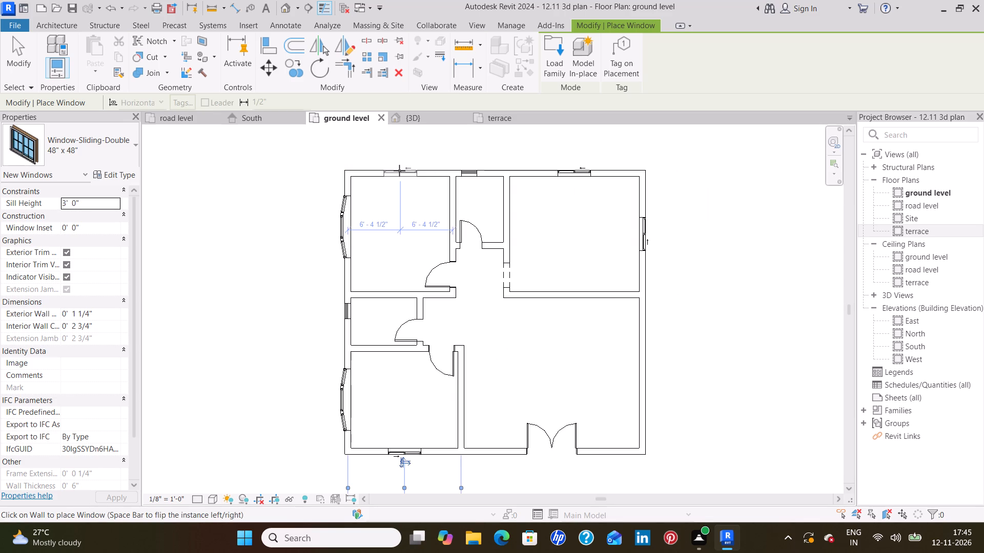
{"action": "left_click", "coordinate": [498, 455]}
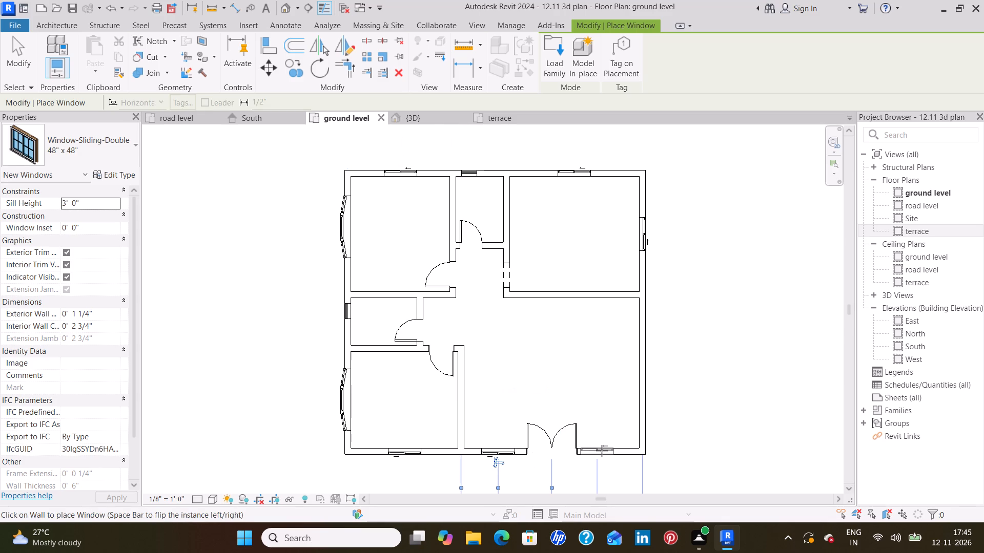
{"action": "left_click", "coordinate": [604, 457]}
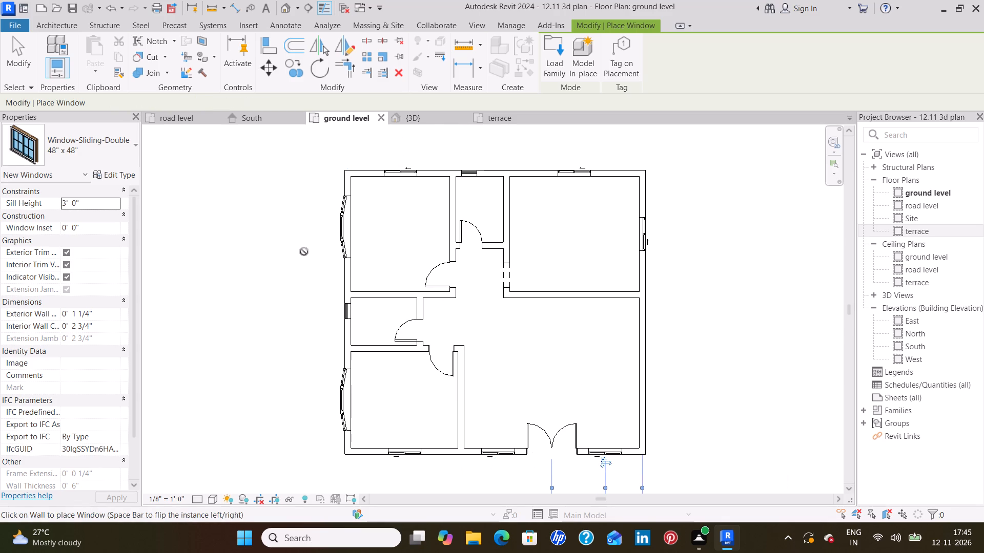
{"action": "key", "text": "Escape"}
{"action": "key", "text": "Escape"}
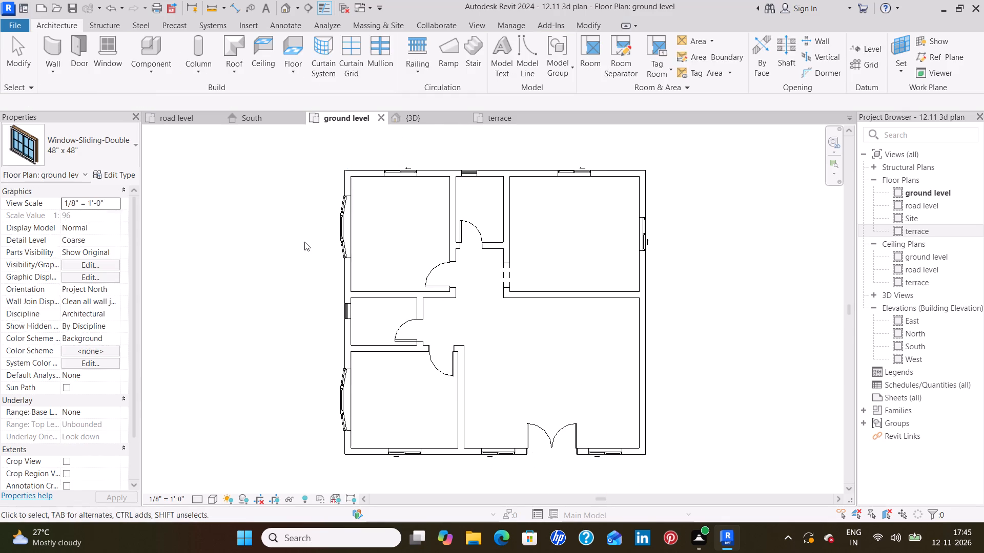
Place a bay casement window matching the northwest room's, 90" x 60" x 6", in the hall's east wall about 5'-6" from its north wall.
{"action": "left_click", "coordinate": [343, 240]}
{"action": "type", "text": "cs"}
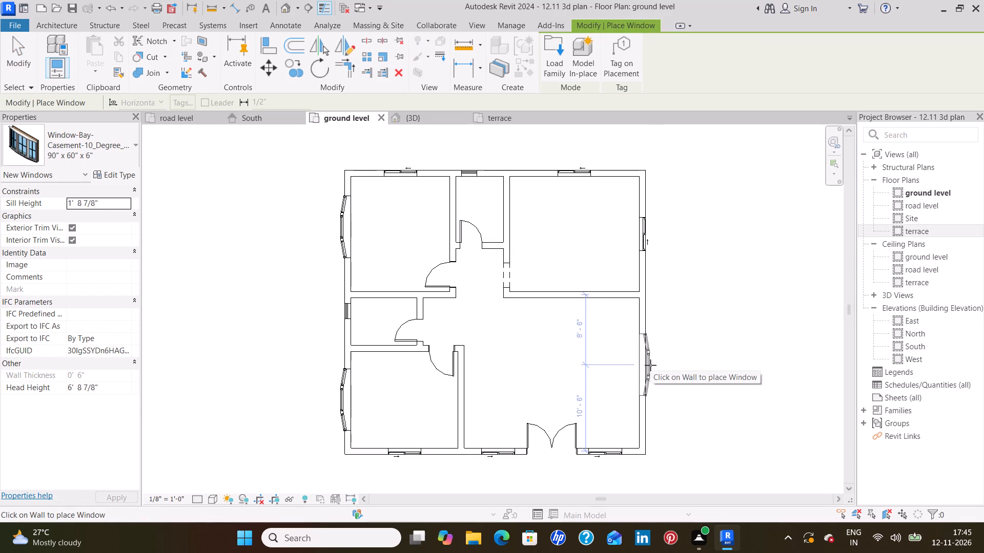
{"action": "left_click", "coordinate": [649, 341]}
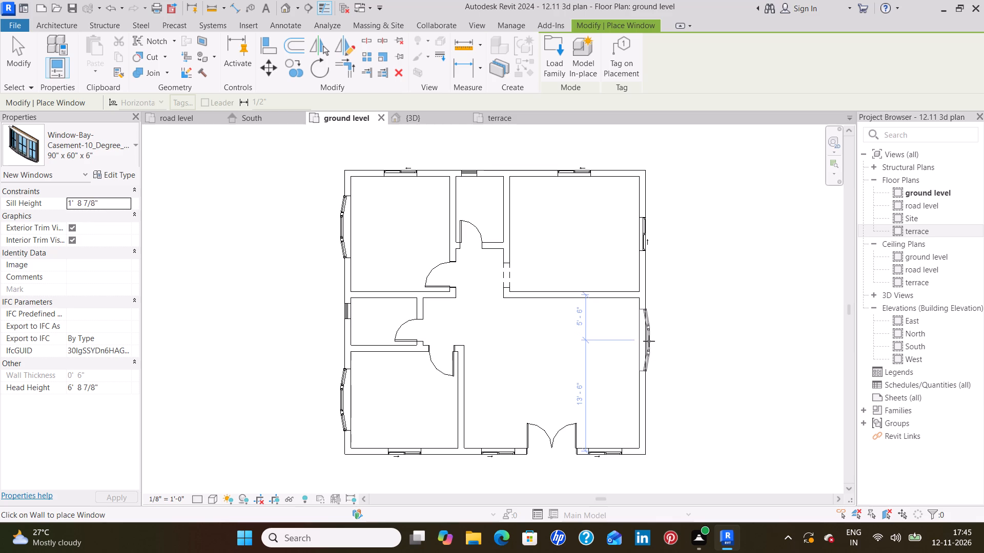
{"action": "key", "text": "Escape"}
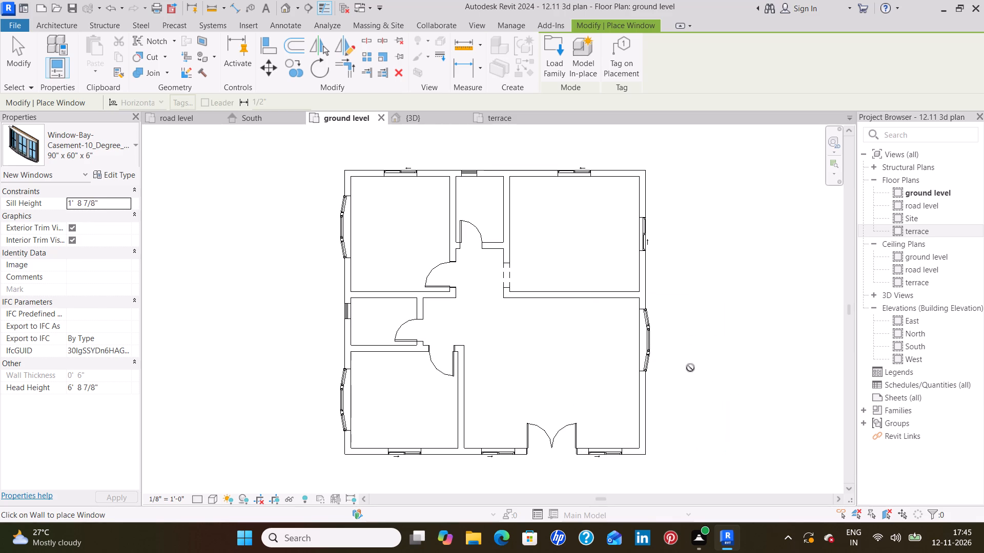
{"action": "key", "text": "Escape"}
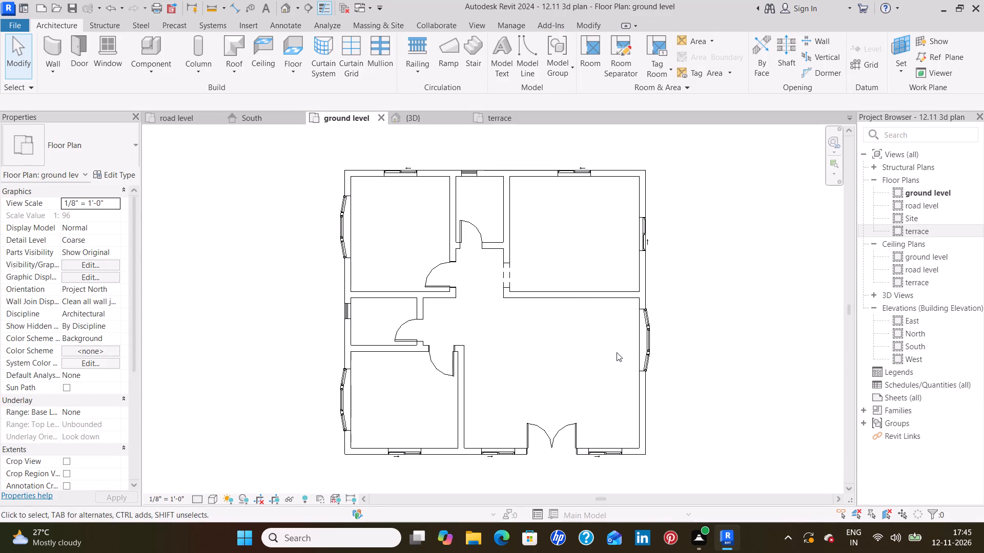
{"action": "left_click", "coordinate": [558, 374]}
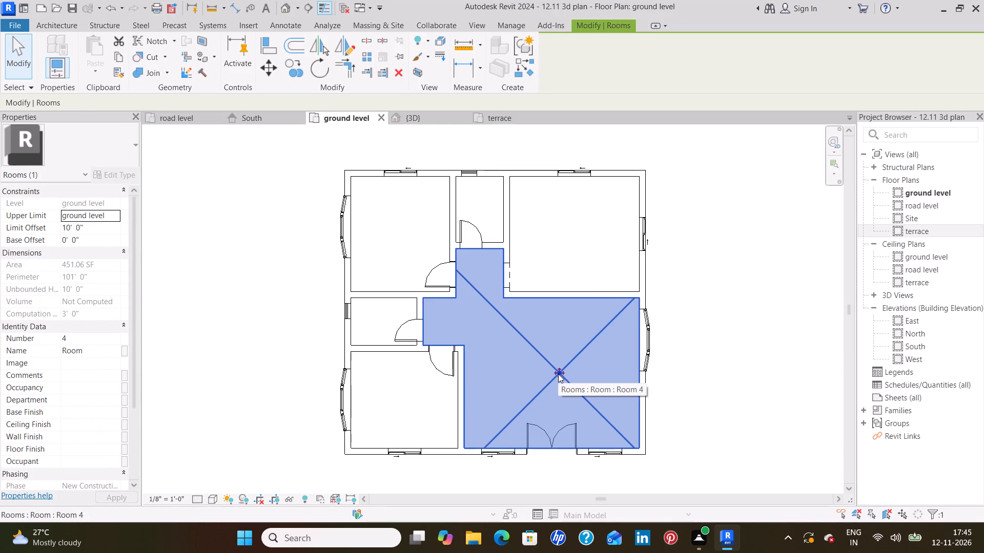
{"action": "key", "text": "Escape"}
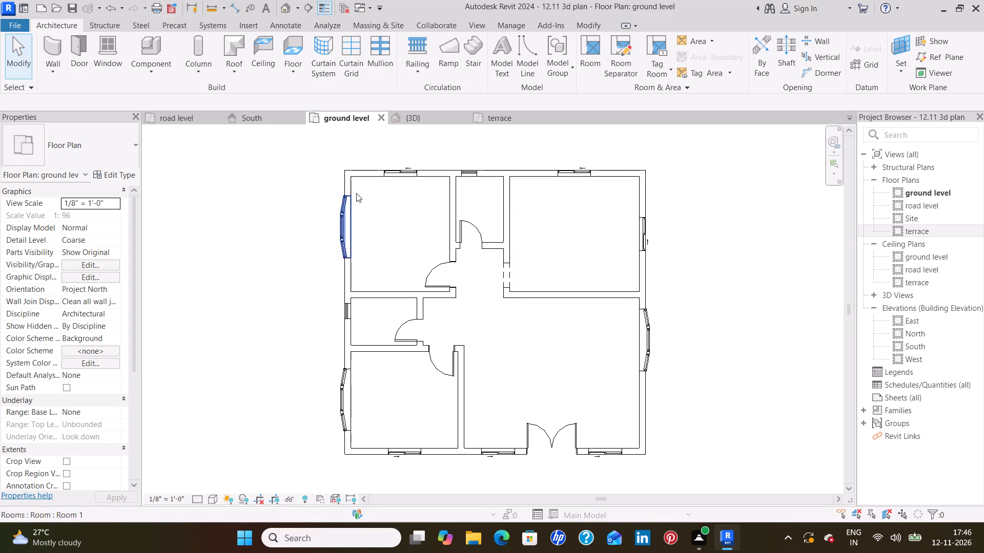
Create a 3'-wide U-shaped ramp from ground level to terrace in the hall, with an 8'-0" eastward run and a 10'-6" run back west.
{"action": "left_click", "coordinate": [454, 46]}
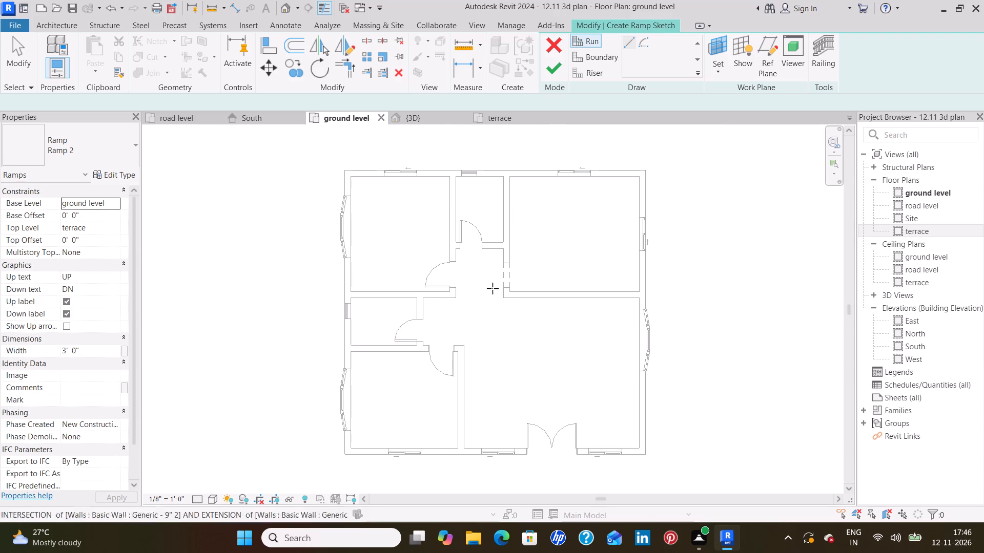
{"action": "left_click", "coordinate": [547, 300]}
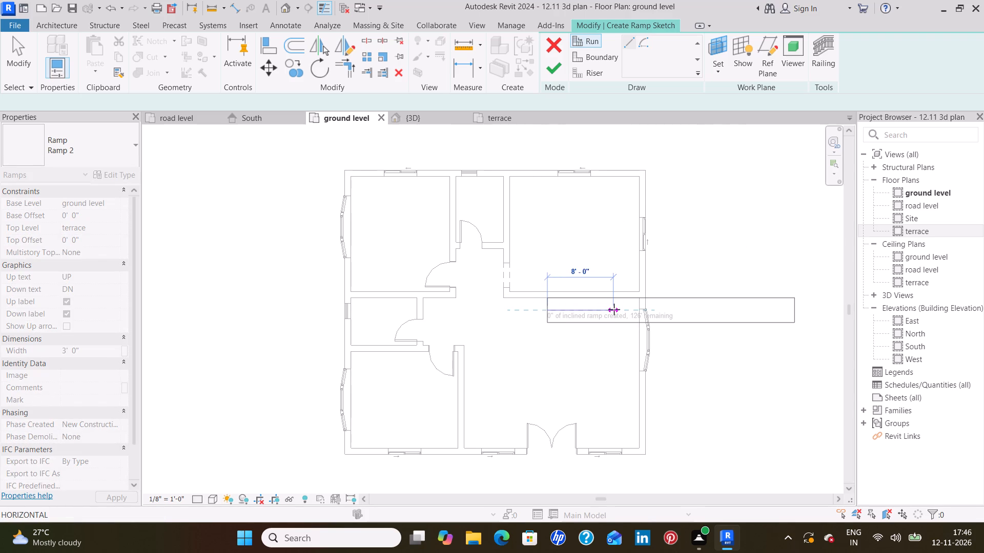
{"action": "left_click", "coordinate": [614, 309]}
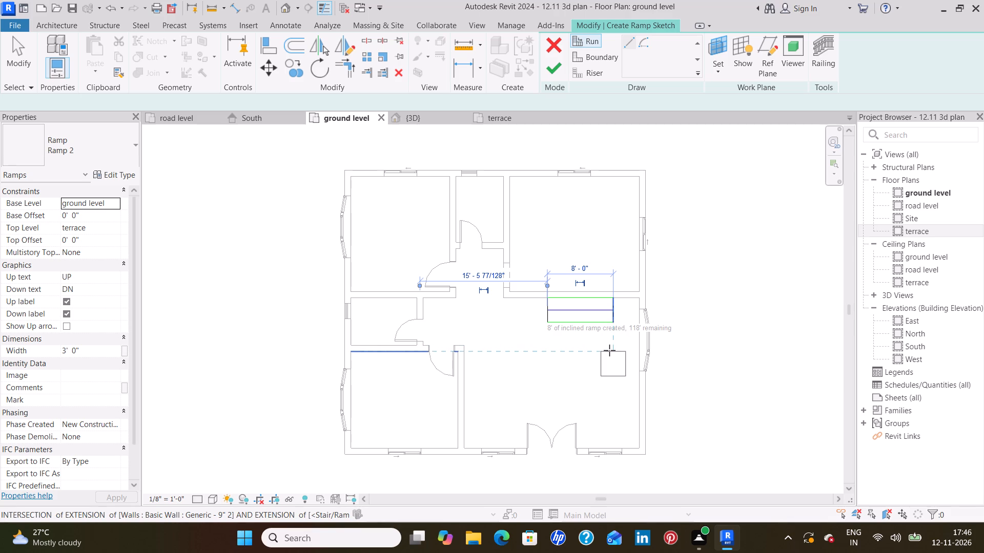
{"action": "left_click", "coordinate": [609, 350]}
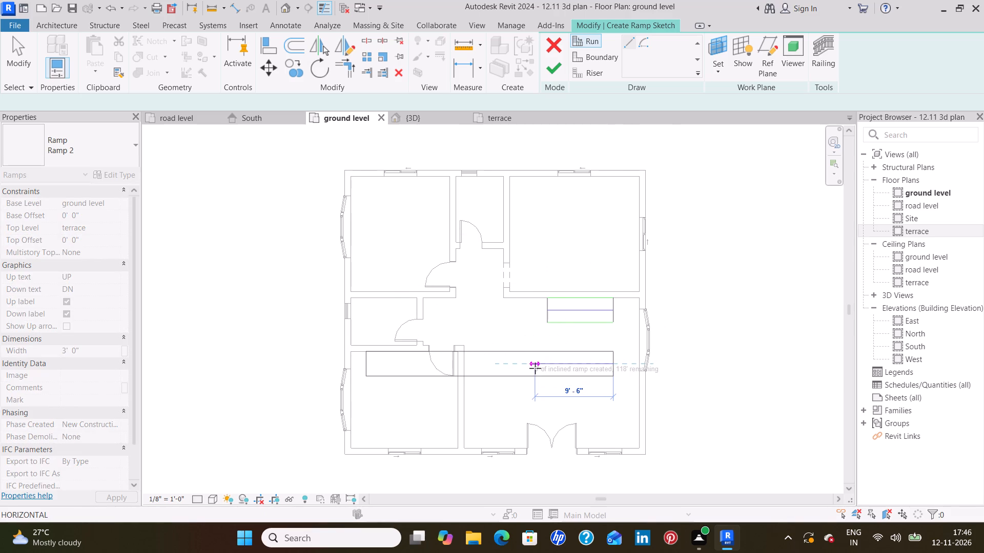
{"action": "left_click", "coordinate": [528, 368]}
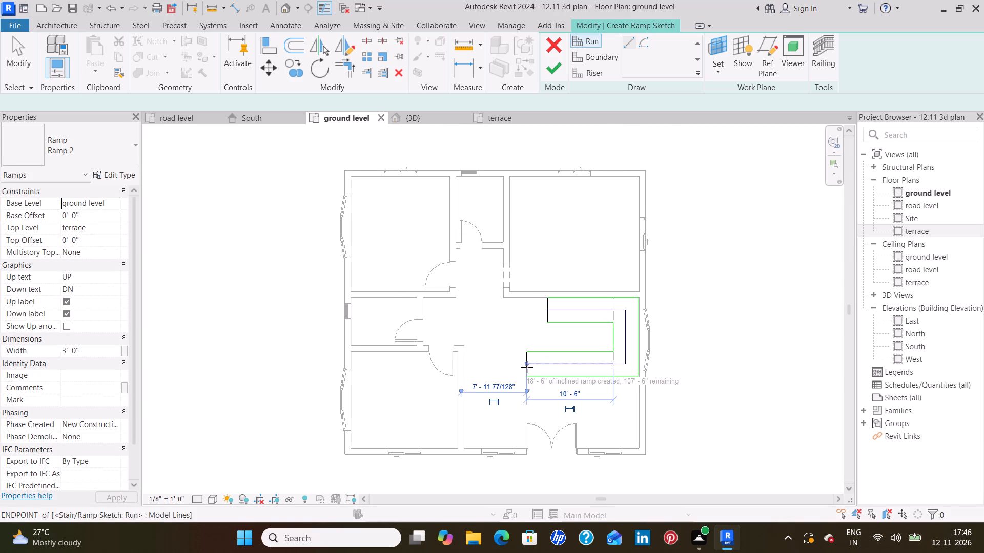
{"action": "key", "text": "Escape"}
{"action": "key", "text": "Escape"}
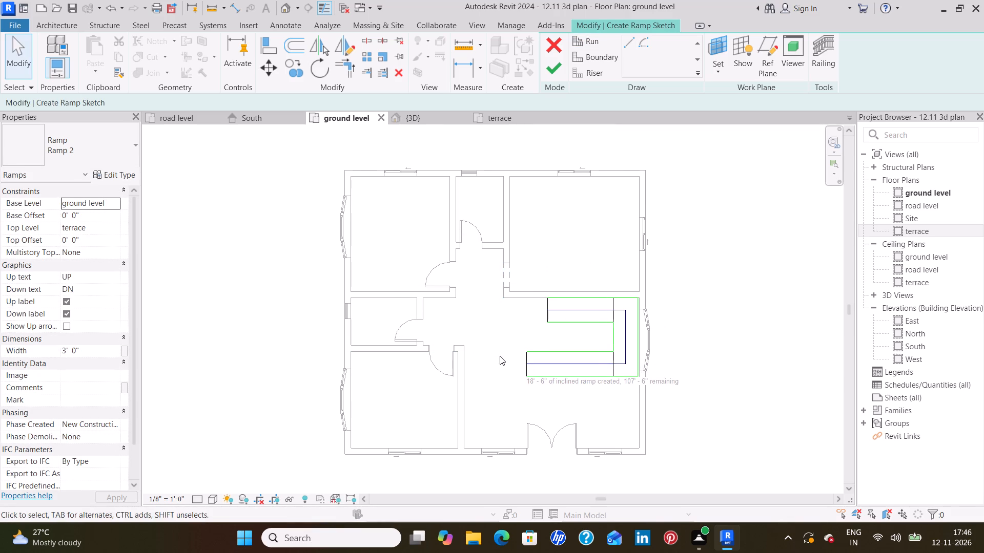
{"action": "left_click", "coordinate": [551, 74]}
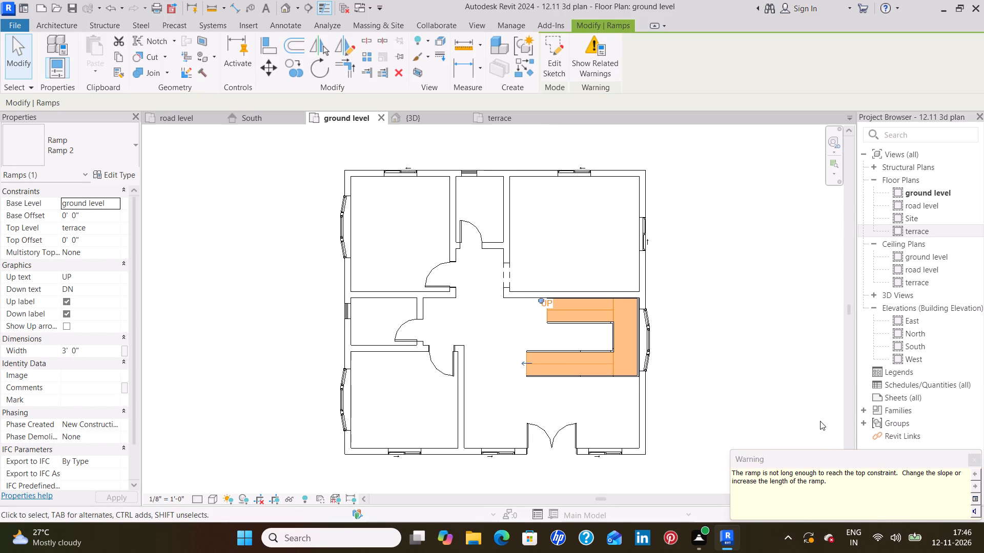
{"action": "left_click", "coordinate": [977, 461]}
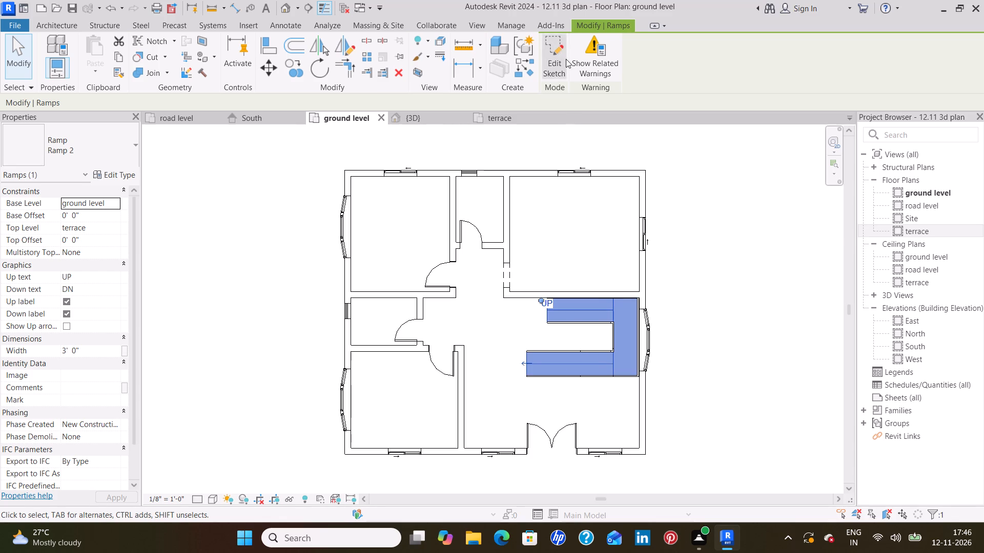
{"action": "left_click", "coordinate": [759, 184]}
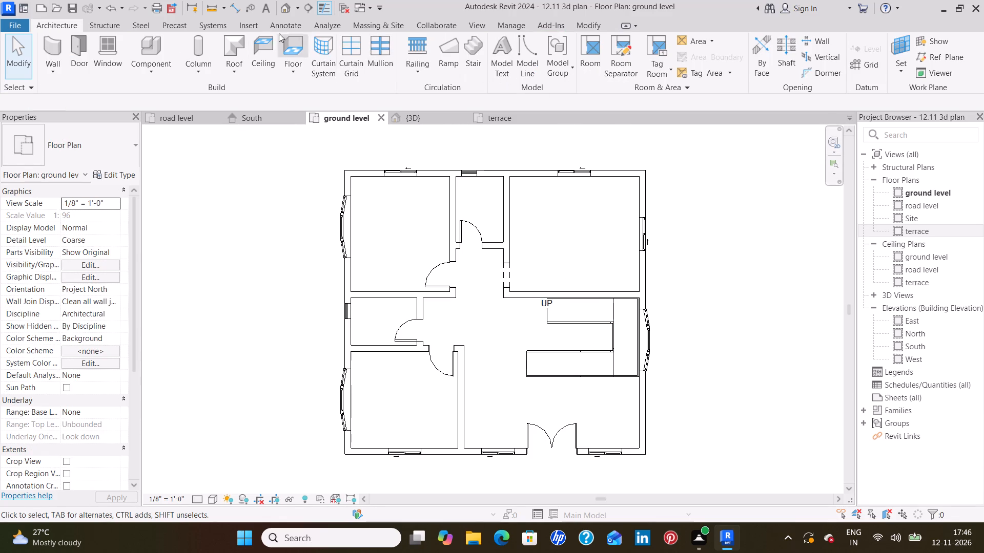
Examine the small building's windows, doors and hall ramp in the 3D view from the front, right and left sides.
{"action": "left_click", "coordinate": [423, 123]}
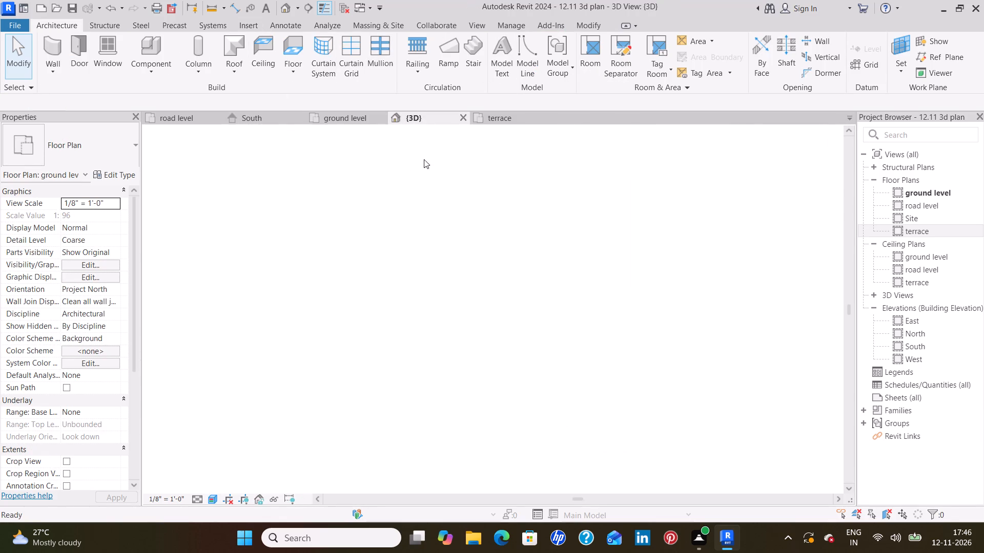
{"action": "scroll", "coordinate": [473, 281], "scroll_direction": "down", "scroll_amount": 4}
{"action": "middle_click_drag", "start_coordinate": [550, 296], "coordinate": [400, 257]}
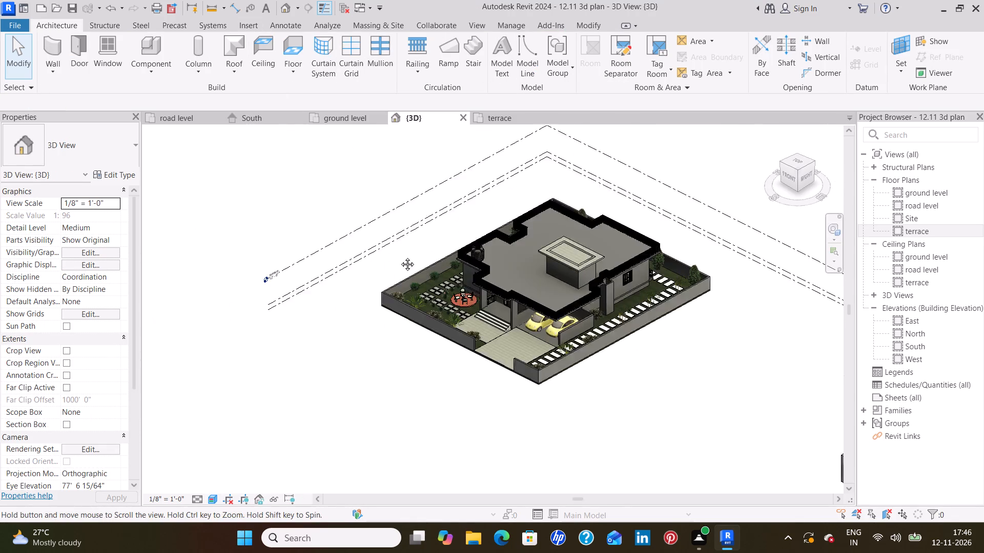
{"action": "middle_click_drag", "start_coordinate": [400, 257], "coordinate": [240, 253]}
{"action": "middle_click_drag", "start_coordinate": [626, 438], "coordinate": [507, 347]}
{"action": "scroll", "coordinate": [626, 437], "scroll_direction": "up", "scroll_amount": 1}
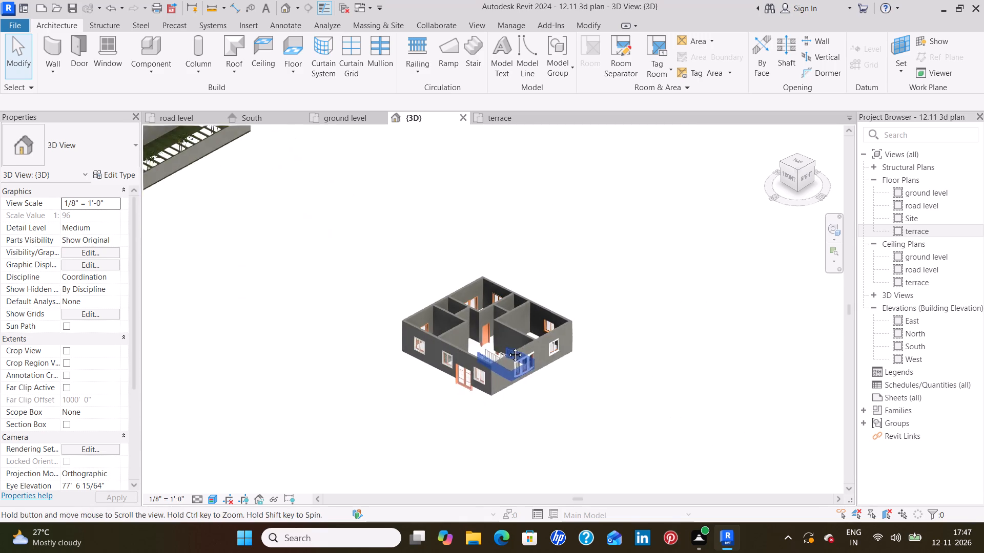
{"action": "middle_click_drag", "start_coordinate": [507, 347], "coordinate": [506, 347]}
{"action": "scroll", "coordinate": [497, 355], "scroll_direction": "up", "scroll_amount": 8}
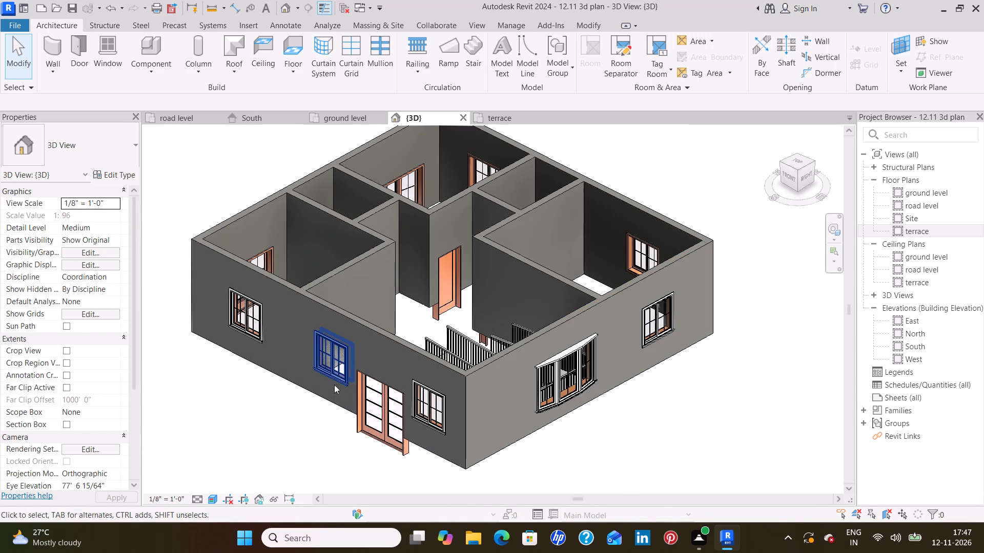
{"action": "middle_click_drag", "start_coordinate": [335, 385], "coordinate": [416, 405], "text": "shift"}
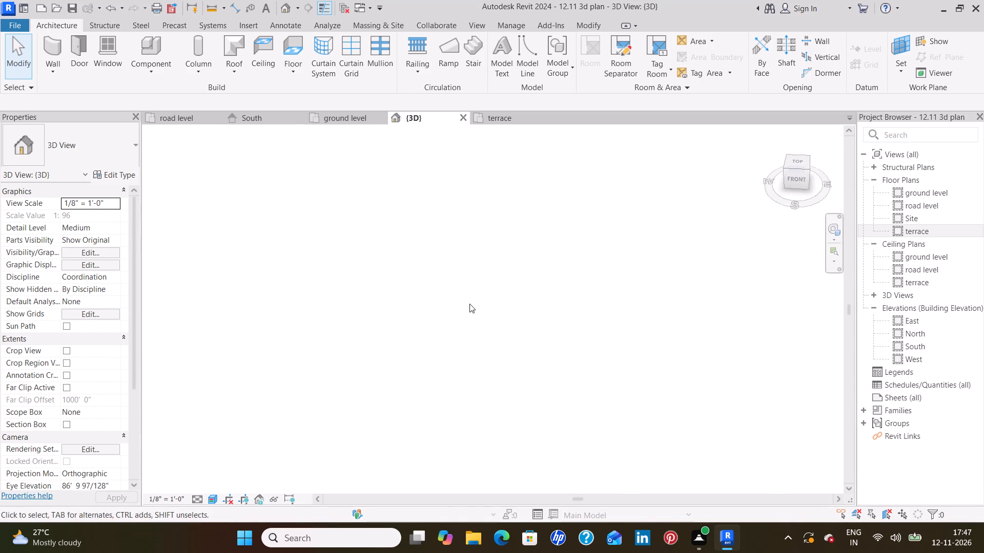
{"action": "middle_click_drag", "start_coordinate": [467, 312], "coordinate": [370, 416]}
{"action": "scroll", "coordinate": [435, 346], "scroll_direction": "down", "scroll_amount": 8}
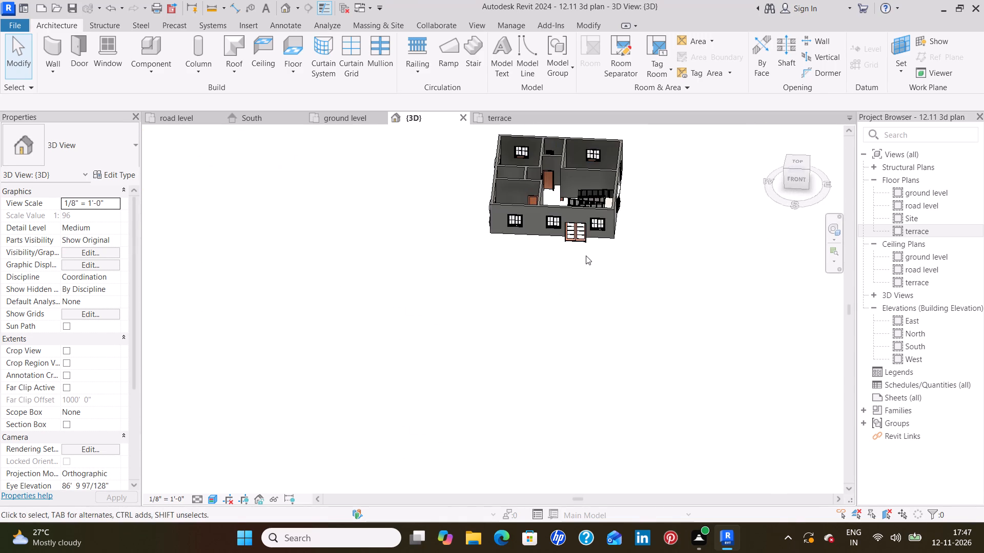
{"action": "middle_click_drag", "start_coordinate": [583, 260], "coordinate": [633, 268]}
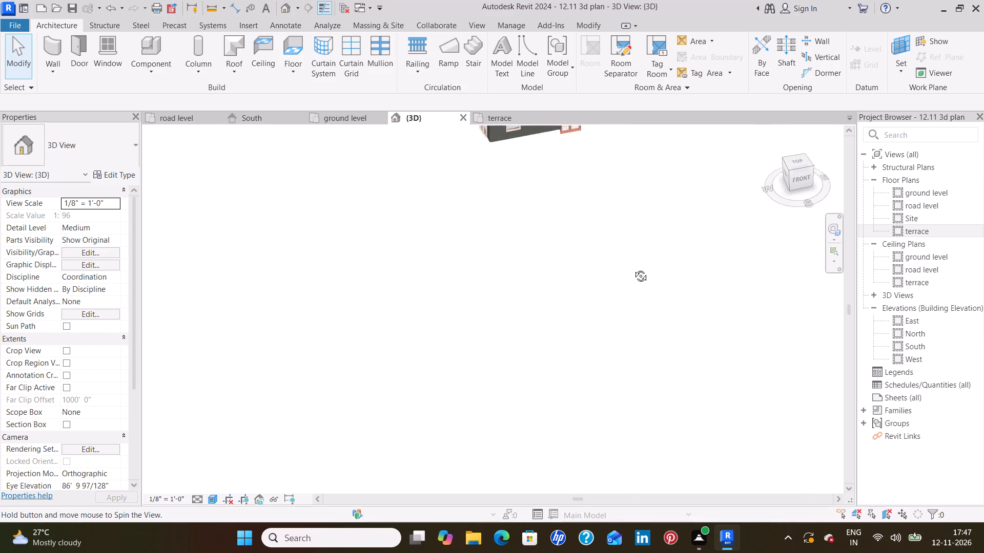
{"action": "middle_click_drag", "start_coordinate": [633, 268], "coordinate": [633, 268]}
{"action": "middle_click_drag", "start_coordinate": [426, 215], "coordinate": [433, 335]}
{"action": "middle_click_drag", "start_coordinate": [533, 333], "coordinate": [547, 326], "text": "shift"}
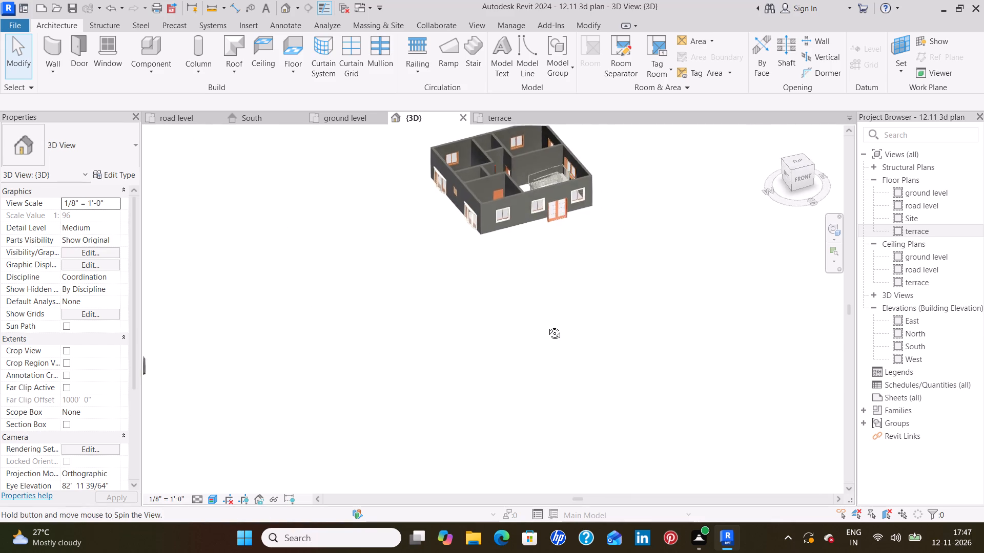
{"action": "middle_click_drag", "start_coordinate": [547, 326], "coordinate": [591, 299], "text": "shift"}
{"action": "middle_click_drag", "start_coordinate": [337, 212], "coordinate": [325, 355]}
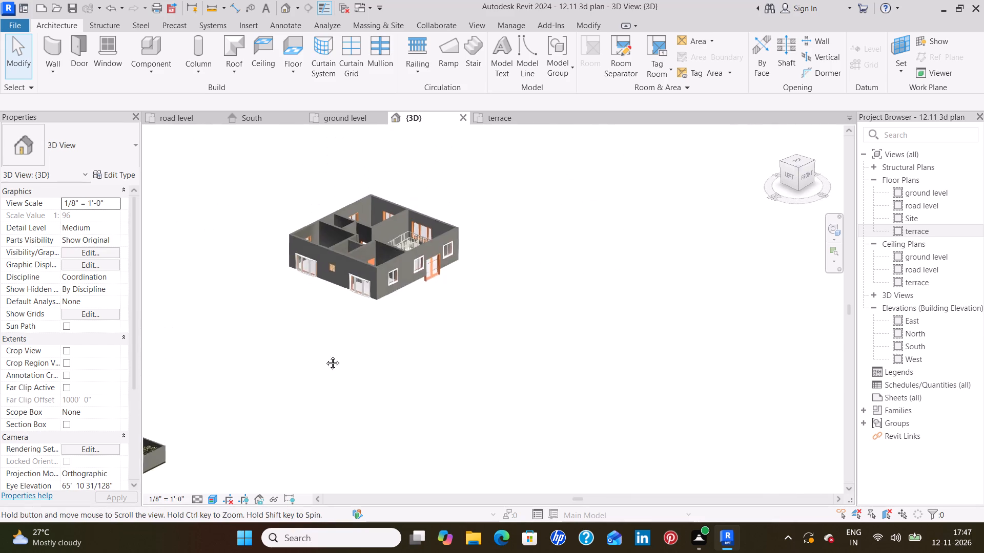
{"action": "middle_click_drag", "start_coordinate": [325, 355], "coordinate": [325, 361]}
Delete the U-shaped ramp from the hall of the small building.
{"action": "scroll", "coordinate": [406, 287], "scroll_direction": "up", "scroll_amount": 7}
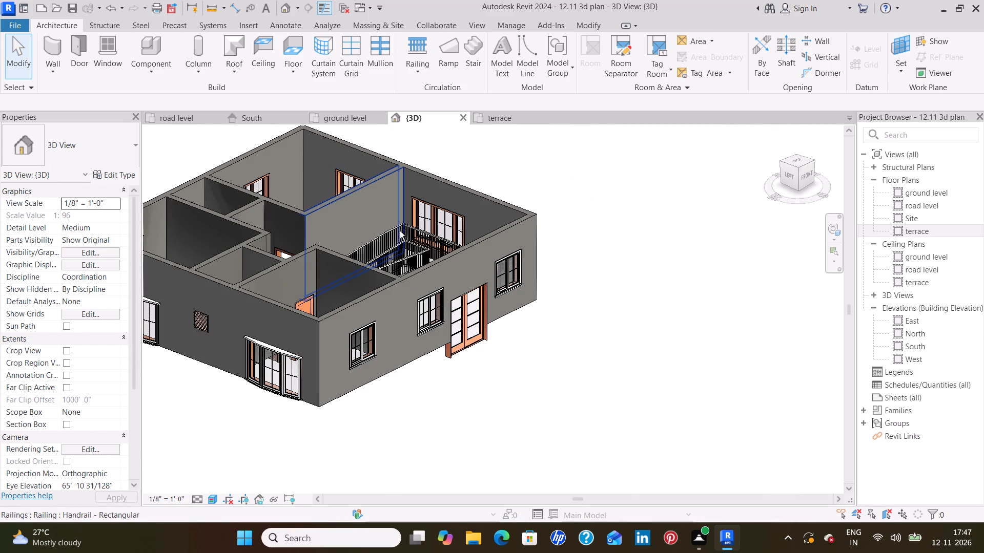
{"action": "middle_click_drag", "start_coordinate": [400, 231], "coordinate": [397, 285], "text": "shift"}
{"action": "scroll", "coordinate": [409, 215], "scroll_direction": "up", "scroll_amount": 1}
{"action": "middle_click_drag", "start_coordinate": [409, 215], "coordinate": [384, 402]}
{"action": "scroll", "coordinate": [439, 218], "scroll_direction": "up", "scroll_amount": 7}
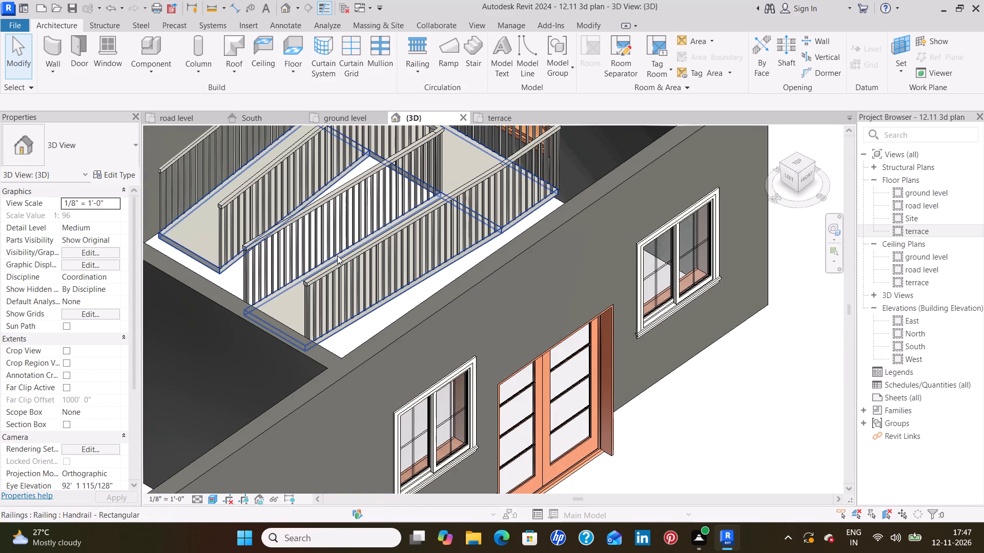
{"action": "left_click", "coordinate": [337, 256]}
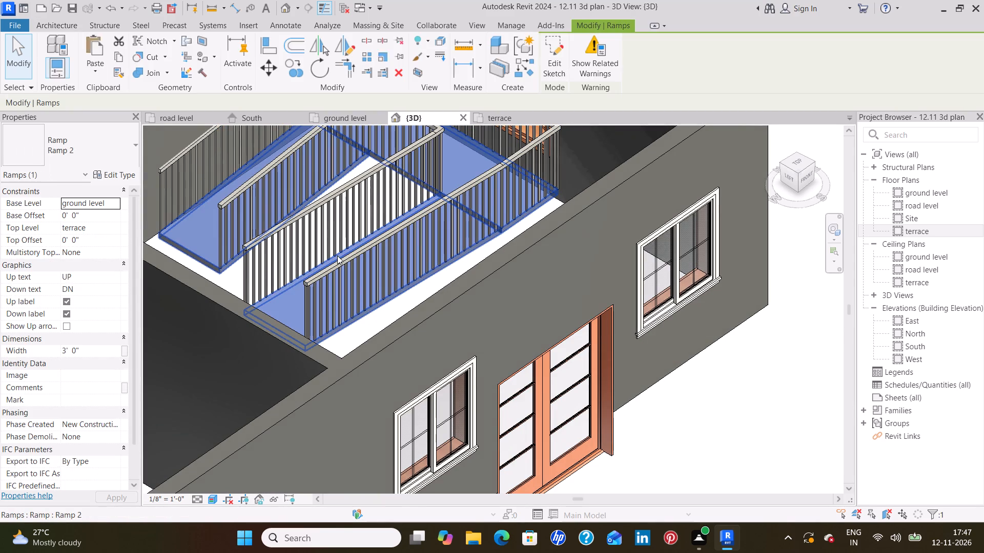
{"action": "key", "text": "Delete"}
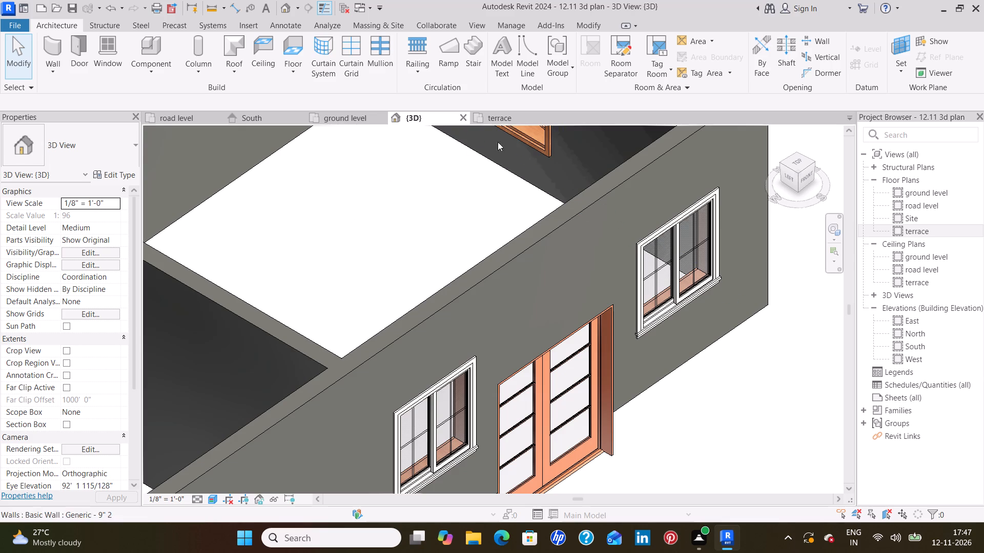
On the ground level plan, start a sketched stair run with outer boundary 13'-7 1/2" along the hall's north wall, 8'-10 1/2" down its east wall, and partway back west.
{"action": "left_click", "coordinate": [343, 118]}
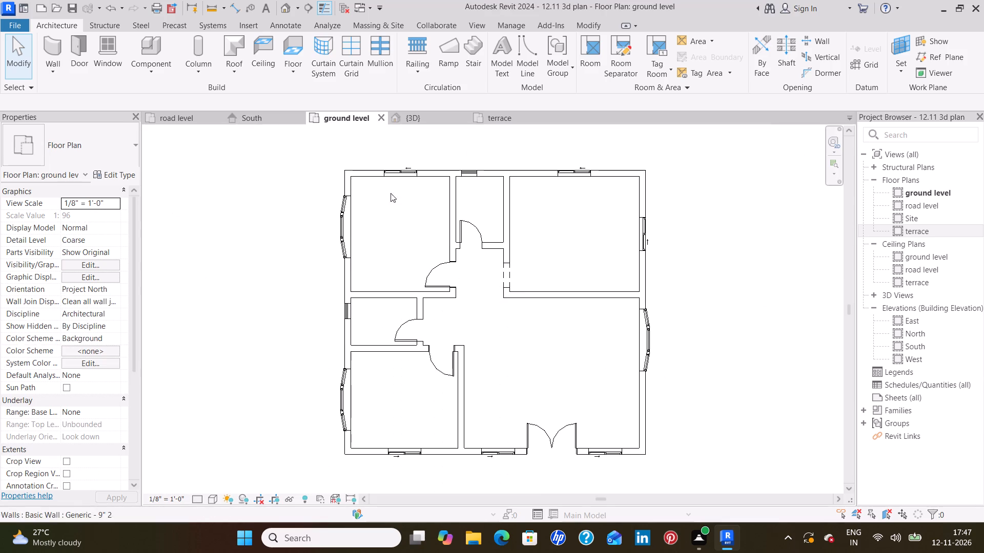
{"action": "middle_click_drag", "start_coordinate": [553, 294], "coordinate": [442, 197]}
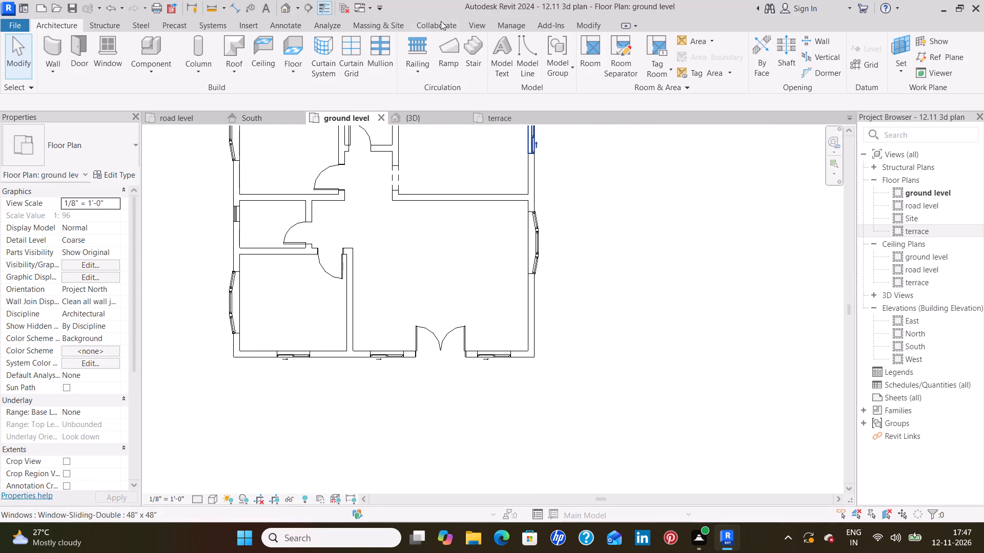
{"action": "left_click", "coordinate": [477, 50]}
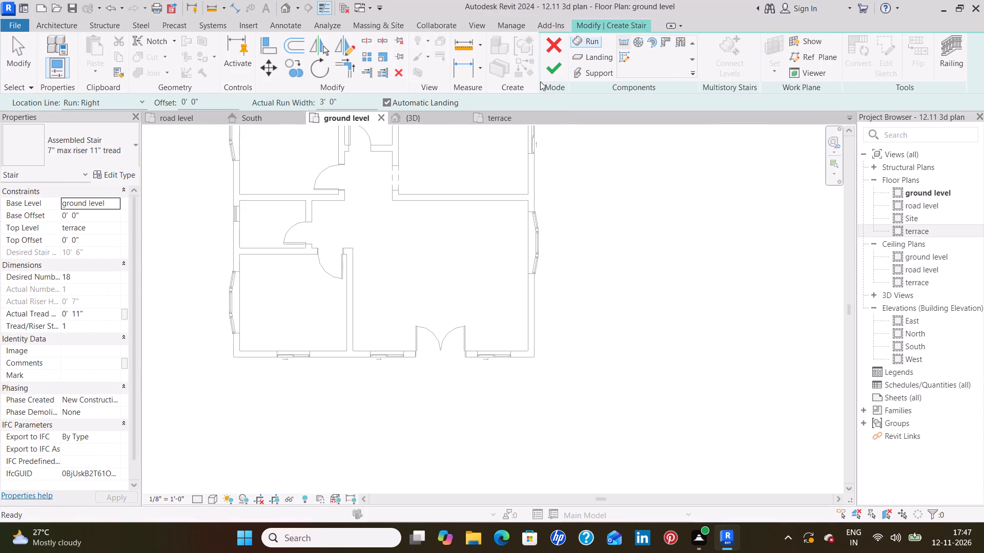
{"action": "left_click", "coordinate": [623, 53]}
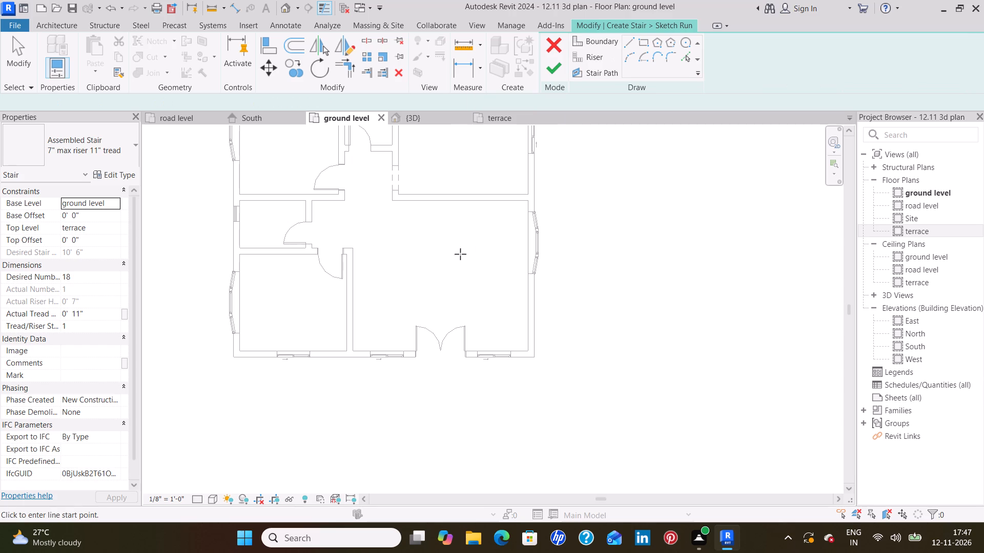
{"action": "scroll", "coordinate": [440, 227], "scroll_direction": "up", "scroll_amount": 3}
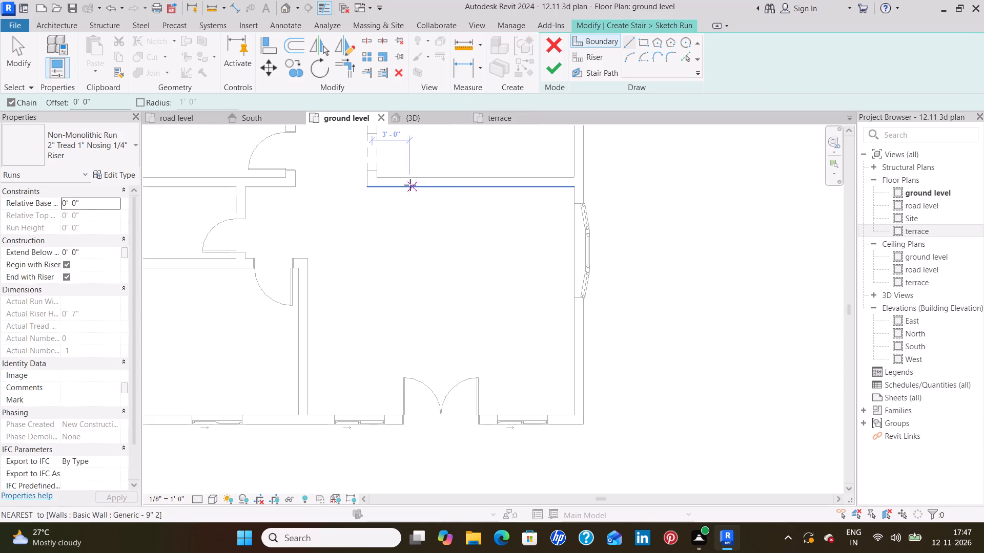
{"action": "left_click", "coordinate": [403, 188]}
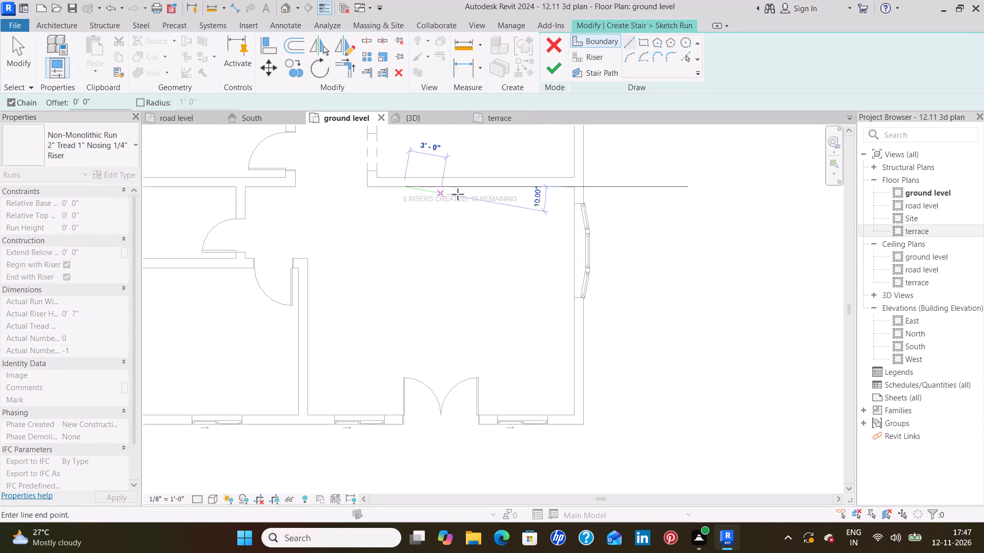
{"action": "left_click", "coordinate": [572, 186]}
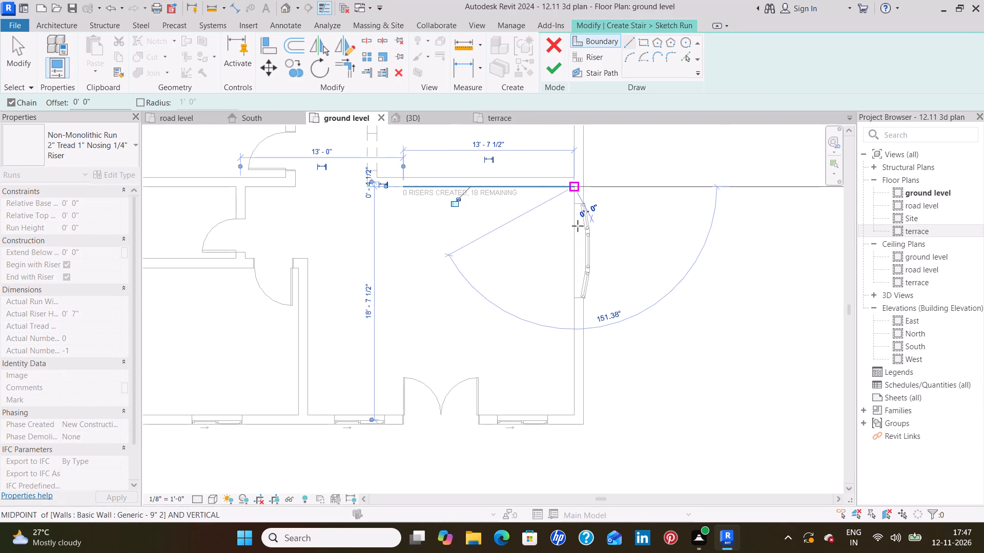
{"action": "left_click", "coordinate": [573, 298]}
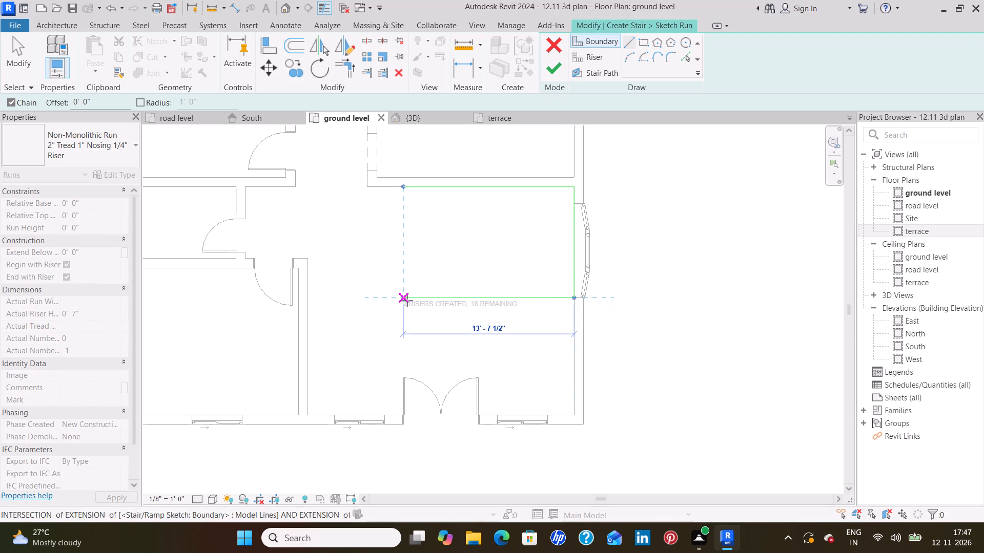
{"action": "left_click", "coordinate": [452, 298]}
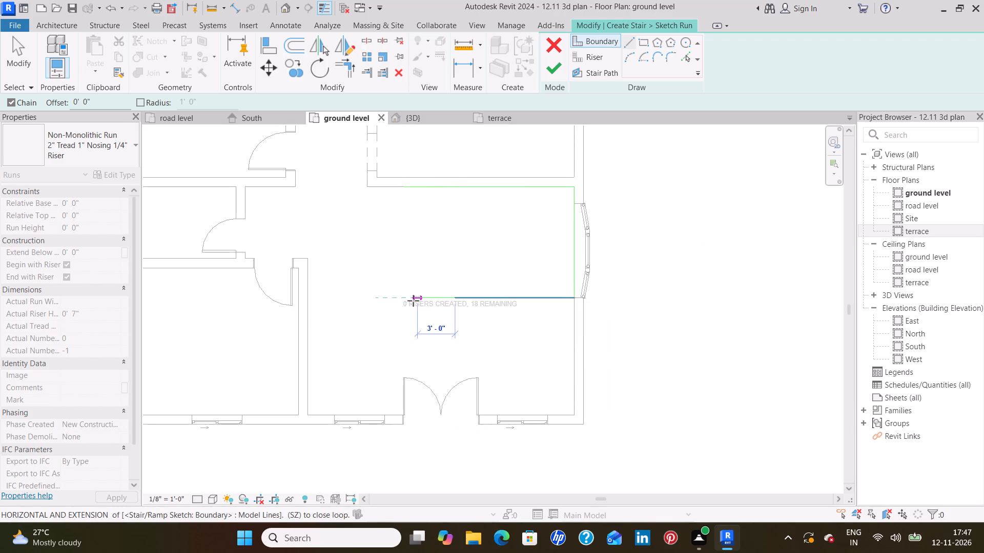
{"action": "key", "text": "Escape"}
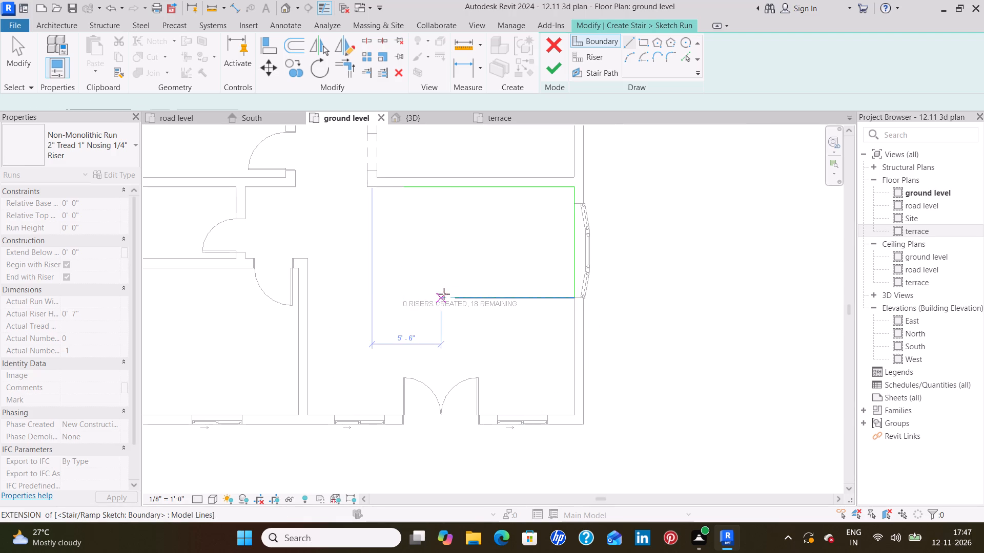
Sketch the stair's inner boundary as a 9'-6" x 2'-9" rectangle, 3'-0" south of the north boundary and flush with its west end.
{"action": "left_click", "coordinate": [404, 223]}
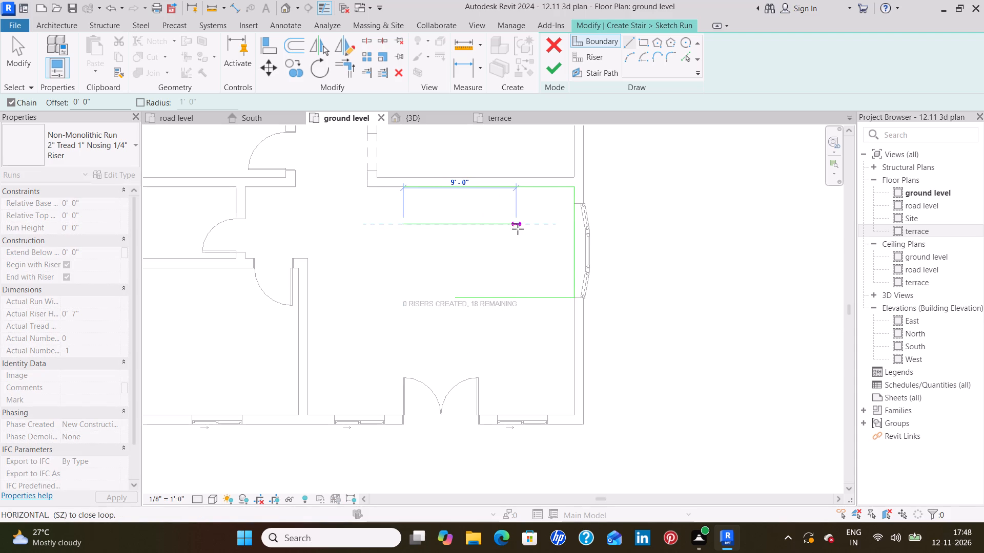
{"action": "left_click", "coordinate": [520, 229]}
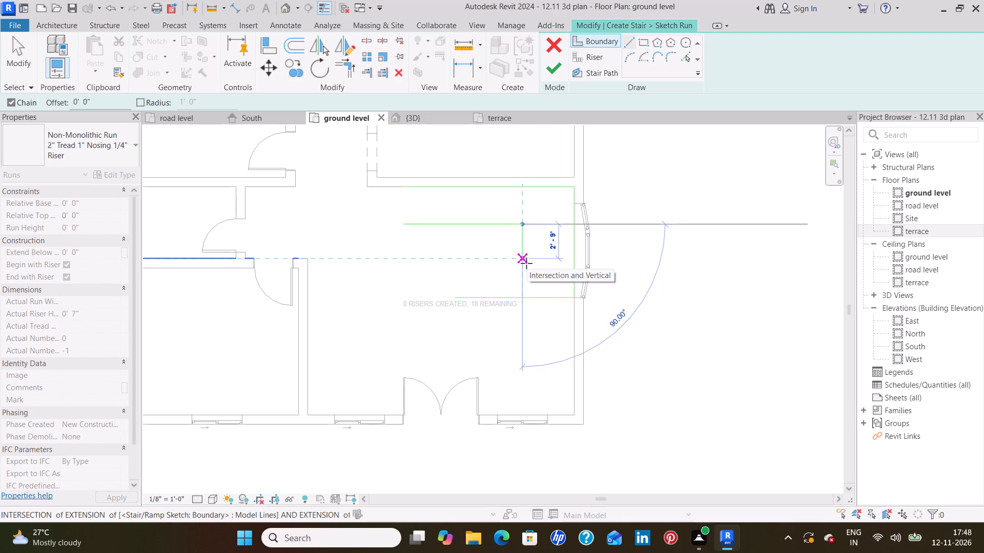
{"action": "left_click", "coordinate": [526, 263]}
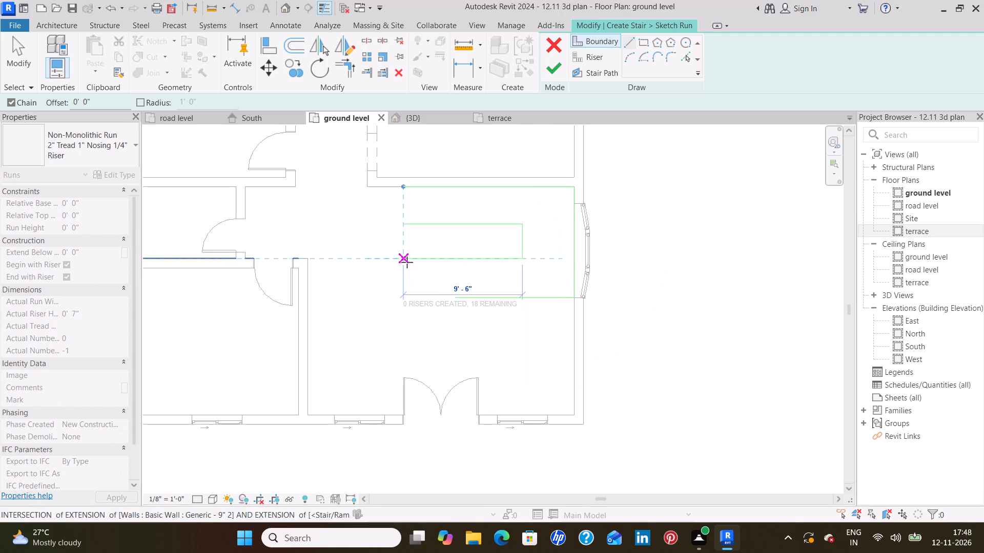
{"action": "left_click", "coordinate": [407, 262]}
{"action": "left_click", "coordinate": [404, 227]}
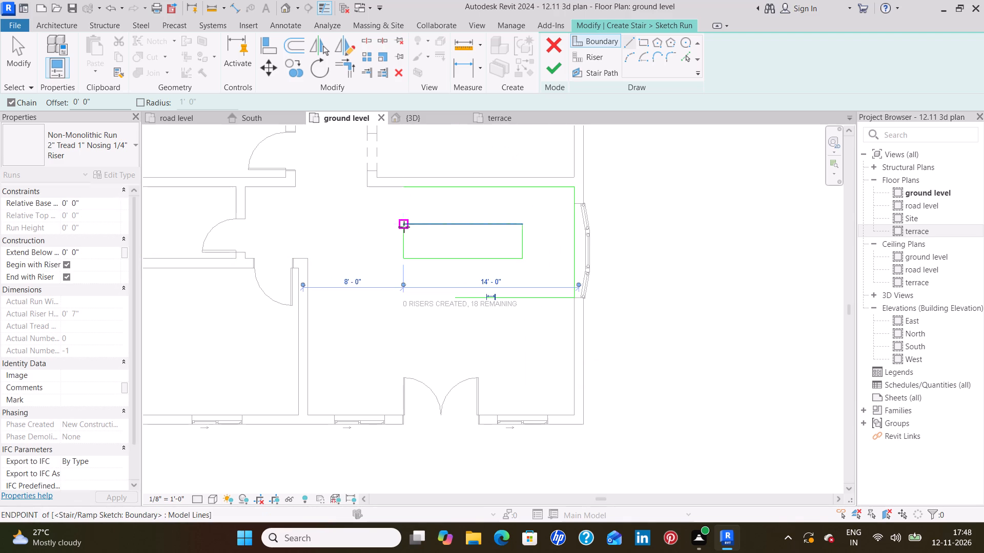
{"action": "key", "text": "Escape"}
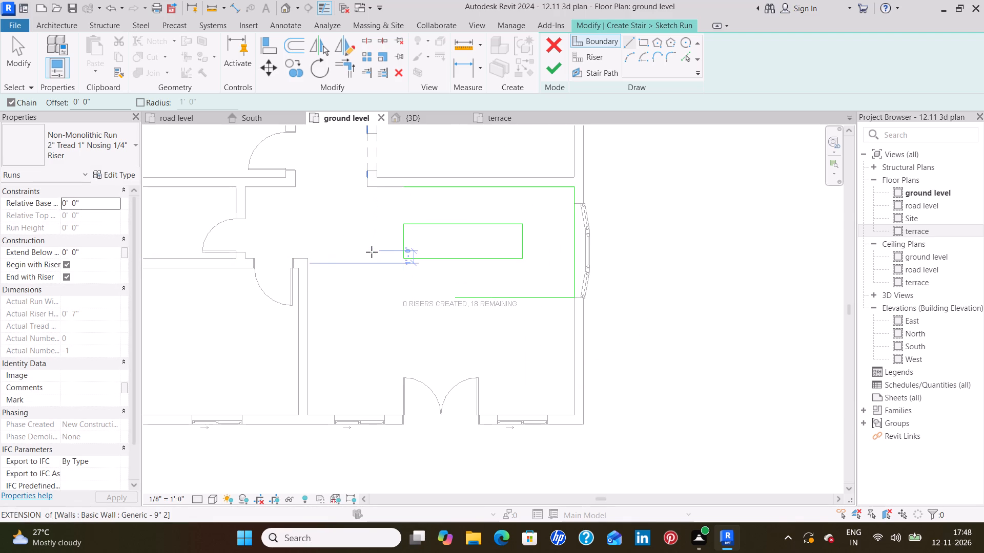
{"action": "key", "text": "Escape"}
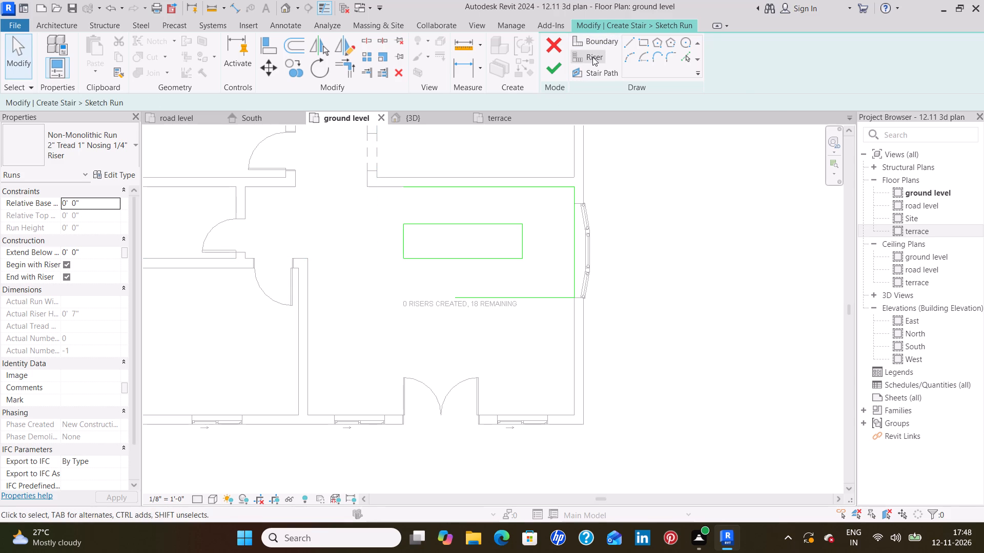
Draw the first 3'-0" riser line at the west end of the north run, between the outer and inner boundaries.
{"action": "left_click", "coordinate": [592, 57]}
{"action": "left_click", "coordinate": [626, 47]}
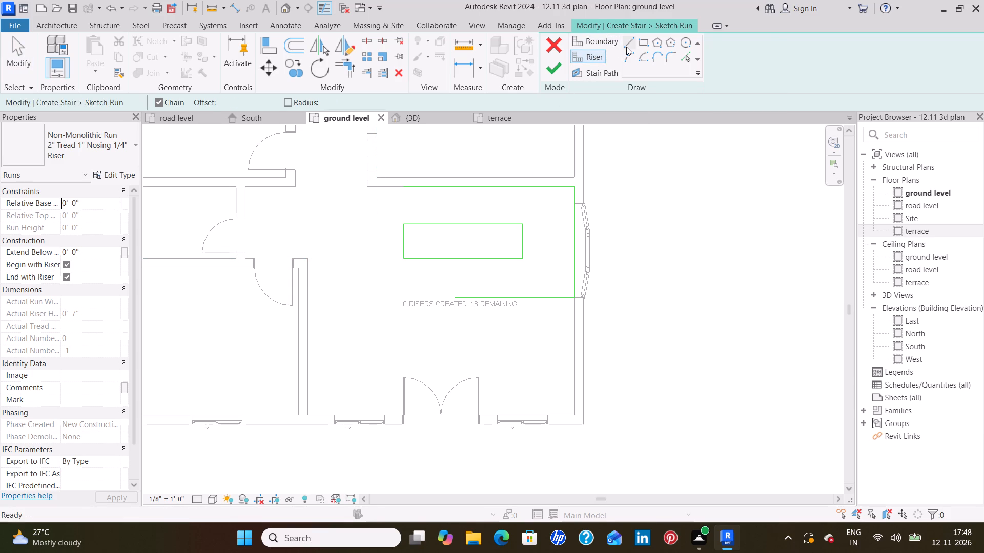
{"action": "left_click", "coordinate": [397, 186]}
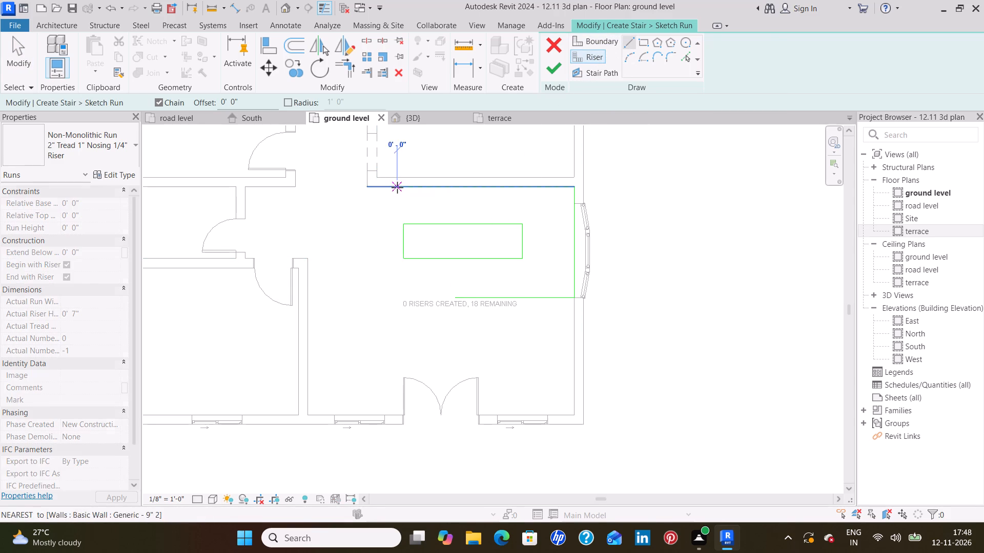
{"action": "key", "text": "Escape"}
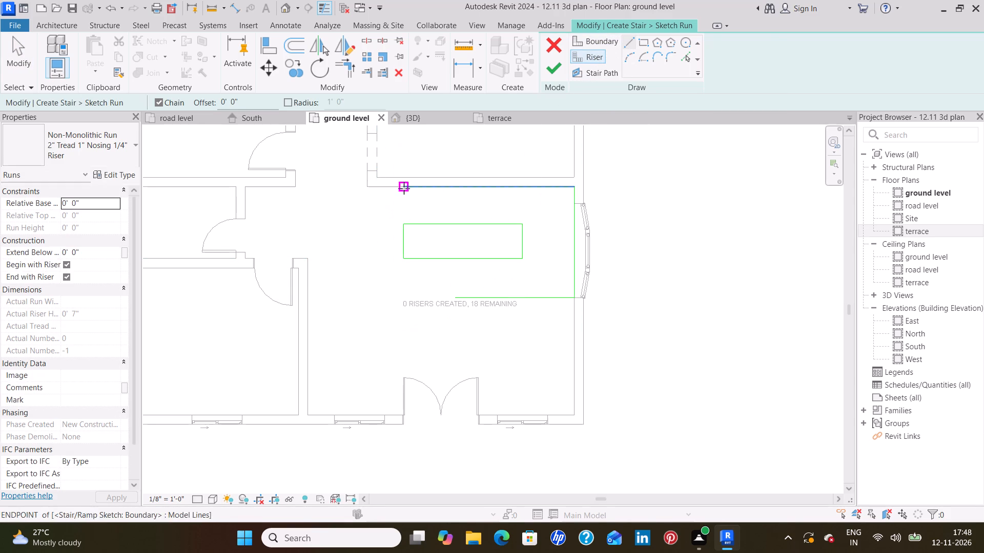
{"action": "left_click", "coordinate": [404, 187]}
{"action": "left_click", "coordinate": [405, 222]}
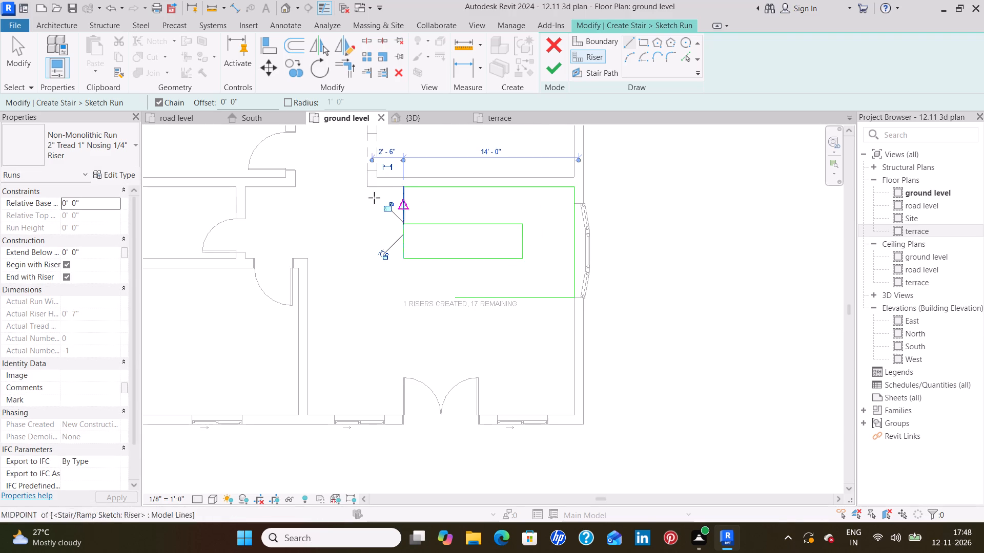
{"action": "key", "text": "Escape"}
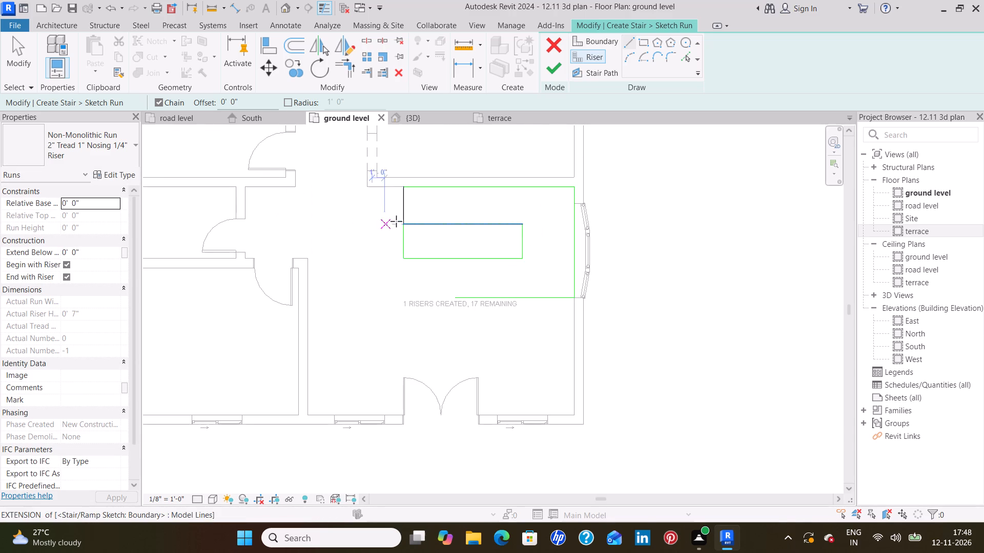
{"action": "key", "text": "Escape"}
Offset copies of the first riser eastward at 1'-0" spacing along the north run until it has ten riser lines.
{"action": "left_click", "coordinate": [403, 211]}
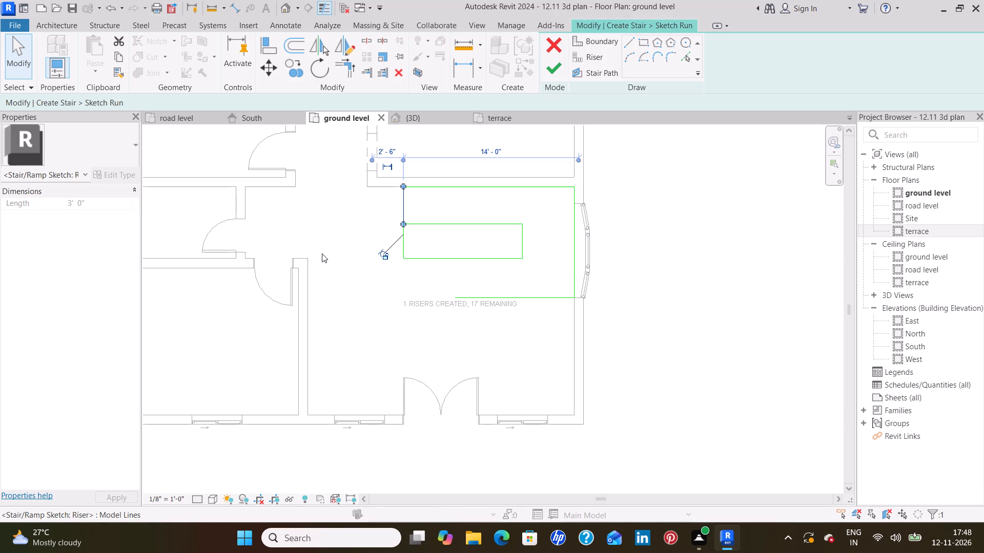
{"action": "key", "text": "o"}
{"action": "key", "text": "f"}
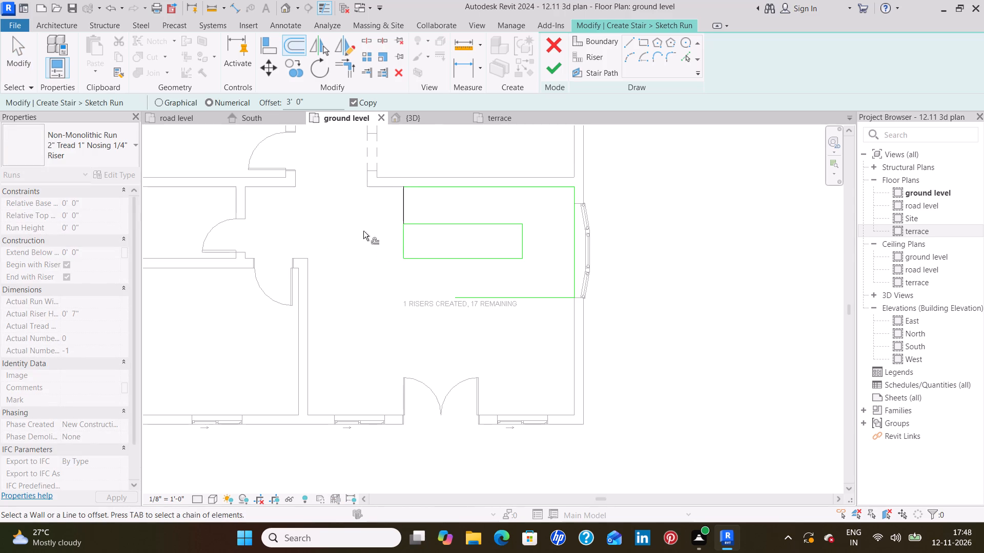
{"action": "left_click", "coordinate": [312, 102]}
{"action": "key", "text": "BackSpace"}
{"action": "key", "text": "BackSpace"}
{"action": "key", "text": "BackSpace"}
{"action": "key", "text": "BackSpace"}
{"action": "key", "text": "BackSpace"}
{"action": "key", "text": "BackSpace"}
{"action": "type", "text": "1'"}
{"action": "key", "text": "Return"}
{"action": "left_click", "coordinate": [407, 211]}
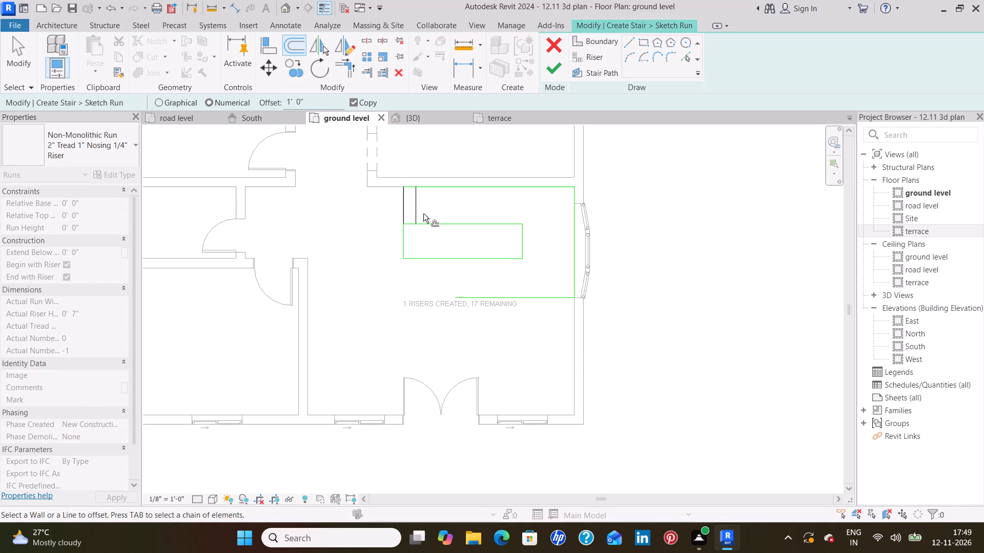
{"action": "left_click", "coordinate": [421, 214]}
{"action": "left_click", "coordinate": [430, 212]}
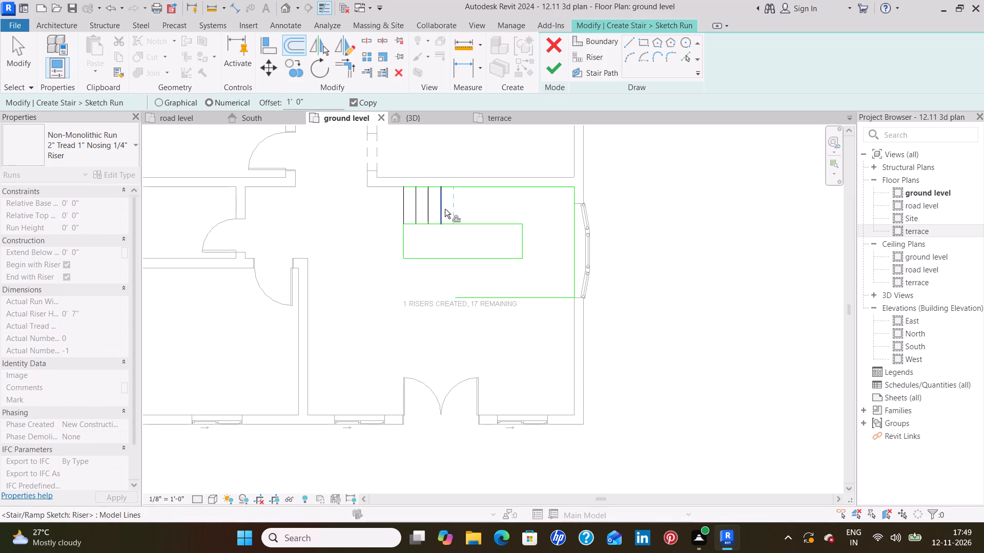
{"action": "left_click", "coordinate": [446, 211]}
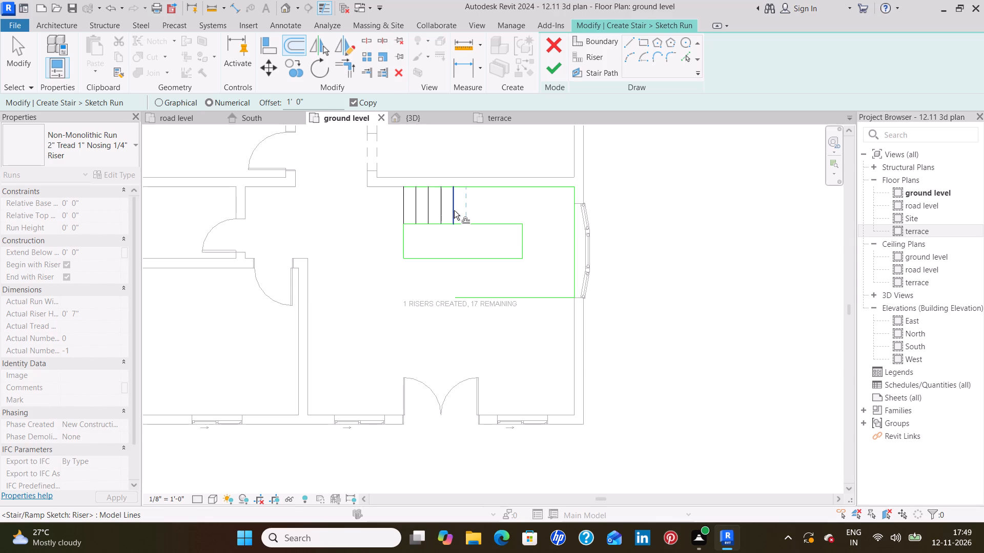
{"action": "left_click", "coordinate": [454, 210]}
{"action": "left_click", "coordinate": [470, 208]}
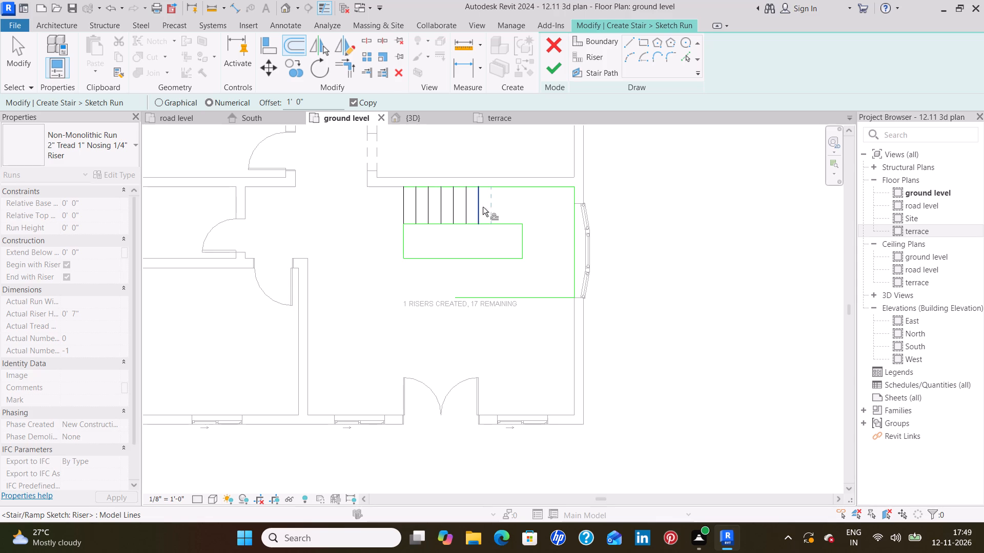
{"action": "left_click", "coordinate": [483, 207]}
{"action": "left_click", "coordinate": [497, 208]}
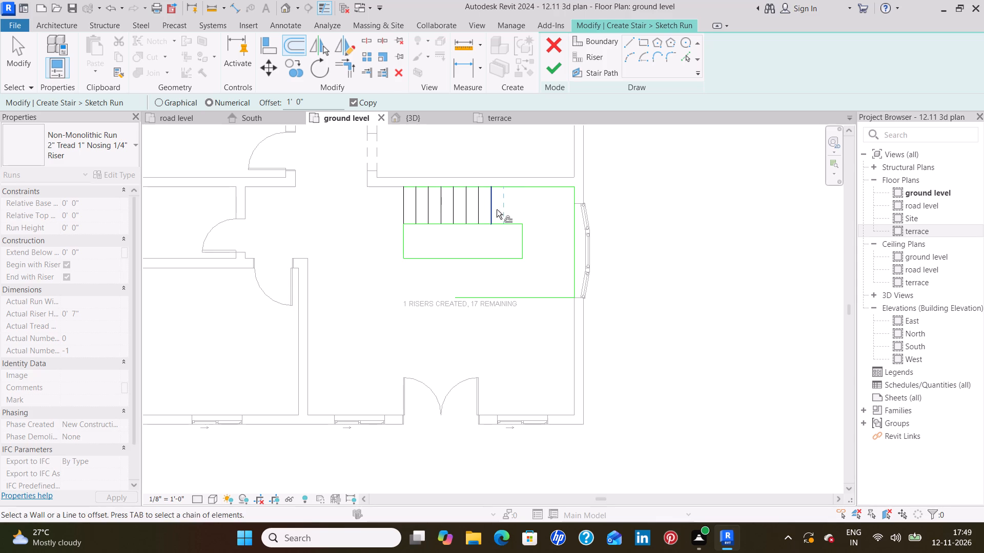
{"action": "left_click", "coordinate": [497, 209]}
{"action": "left_click", "coordinate": [509, 208]}
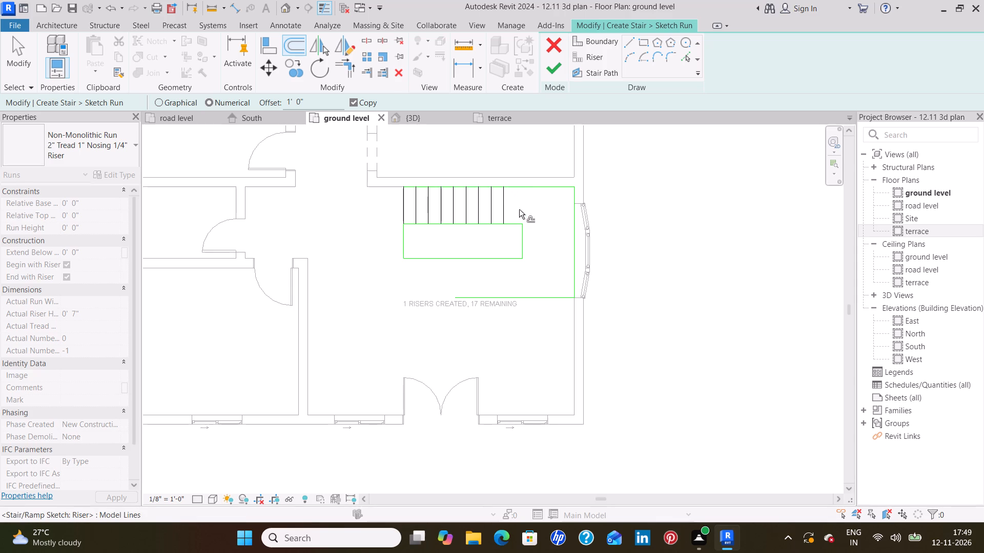
{"action": "left_click", "coordinate": [509, 214]}
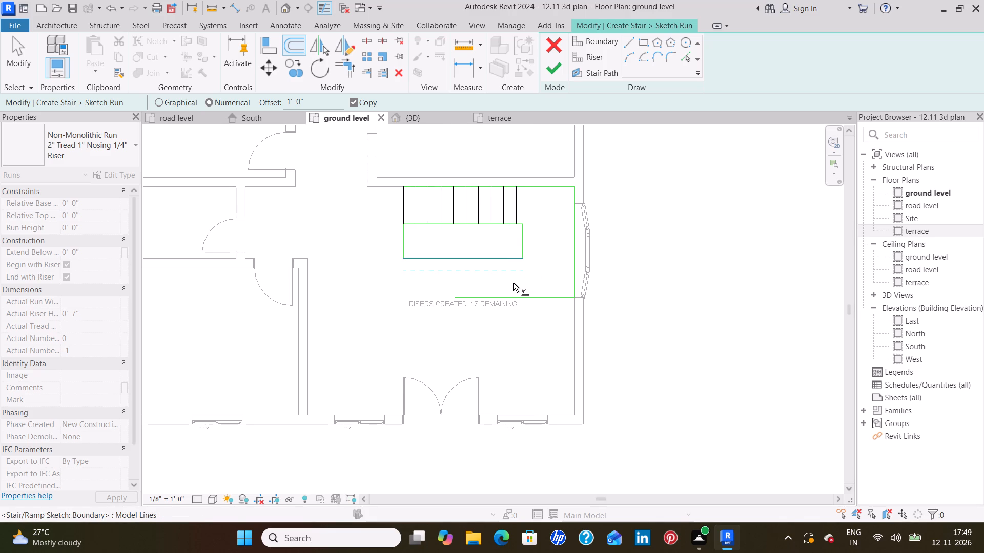
{"action": "key", "text": "Escape"}
{"action": "key", "text": "Escape"}
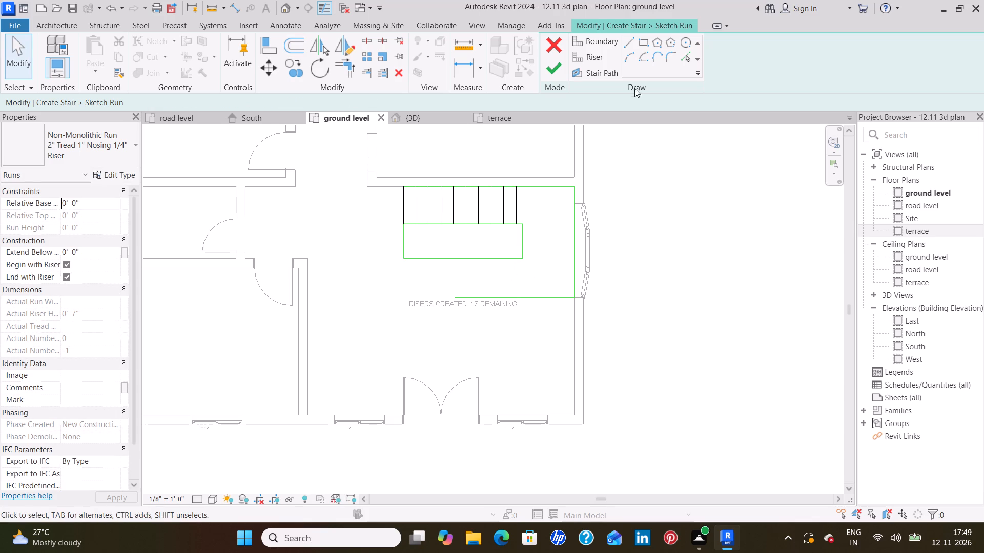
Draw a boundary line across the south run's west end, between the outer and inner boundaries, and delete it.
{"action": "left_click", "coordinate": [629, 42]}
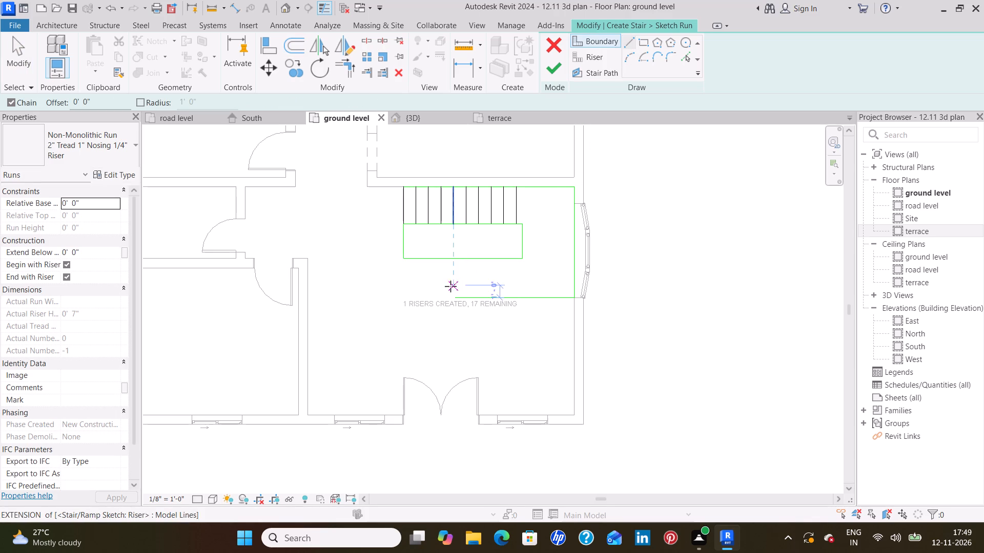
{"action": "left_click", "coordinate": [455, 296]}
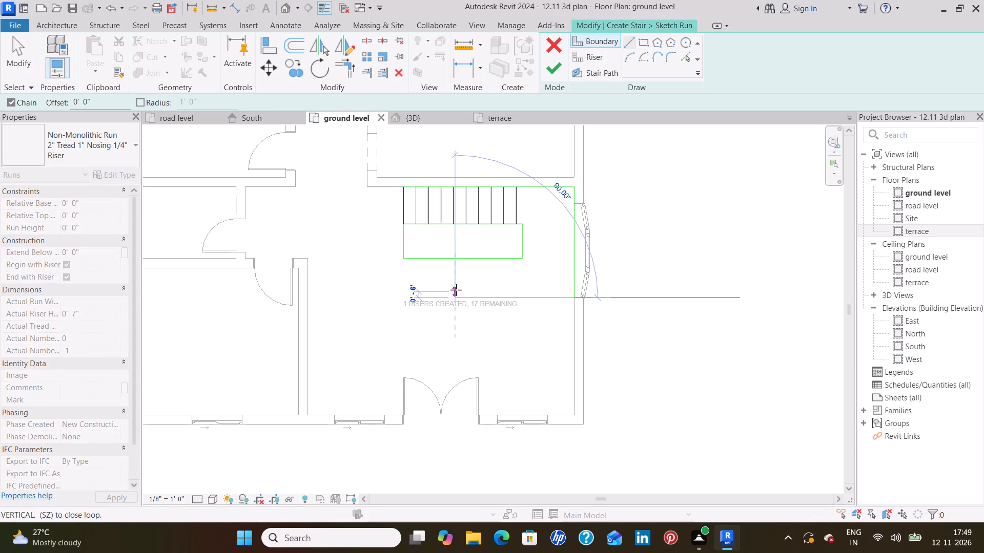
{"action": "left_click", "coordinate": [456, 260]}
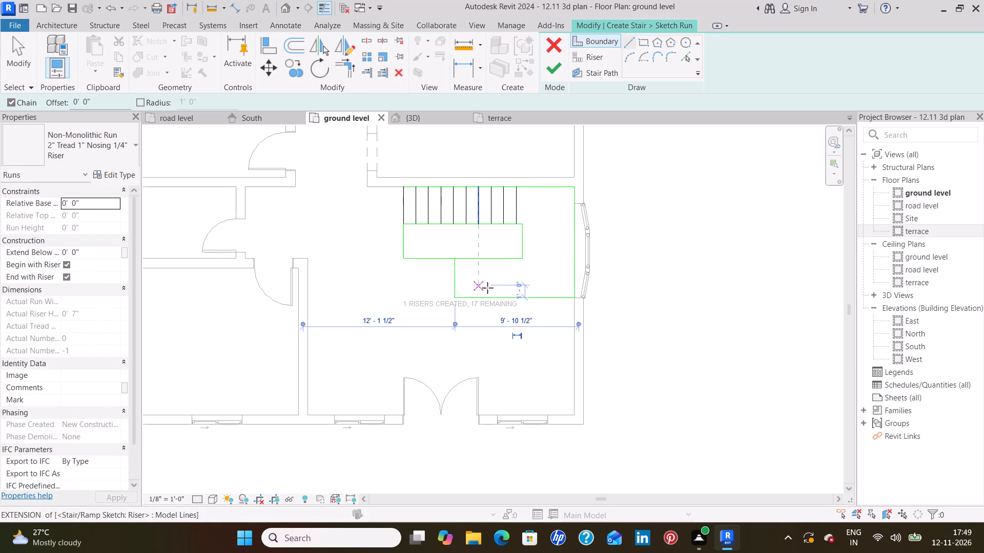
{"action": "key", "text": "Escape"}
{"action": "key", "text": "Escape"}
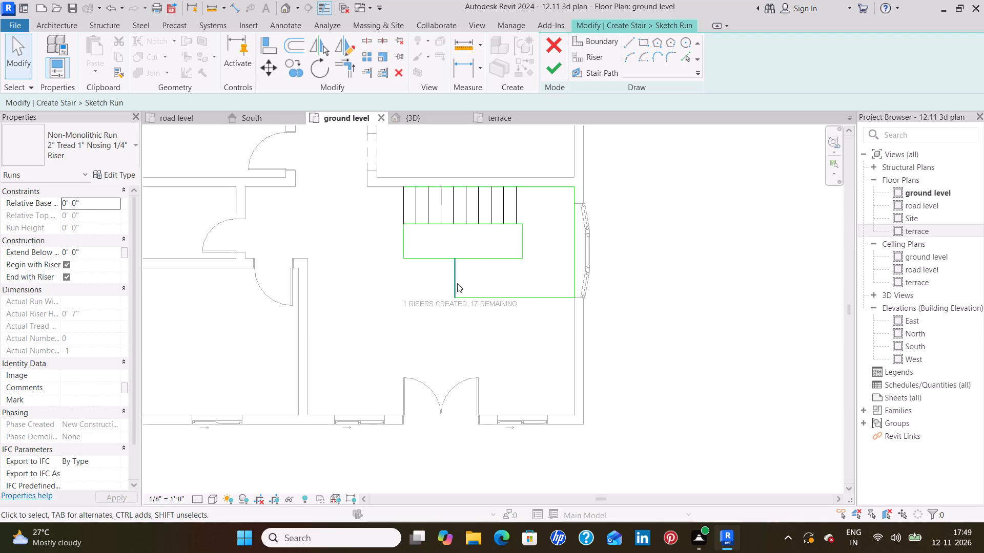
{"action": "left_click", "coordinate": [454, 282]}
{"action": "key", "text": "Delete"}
Draw a riser line about 3'-1 1/2" long across the south run, aligned with the north run's easternmost riser.
{"action": "left_click", "coordinate": [608, 59]}
{"action": "left_click", "coordinate": [599, 58]}
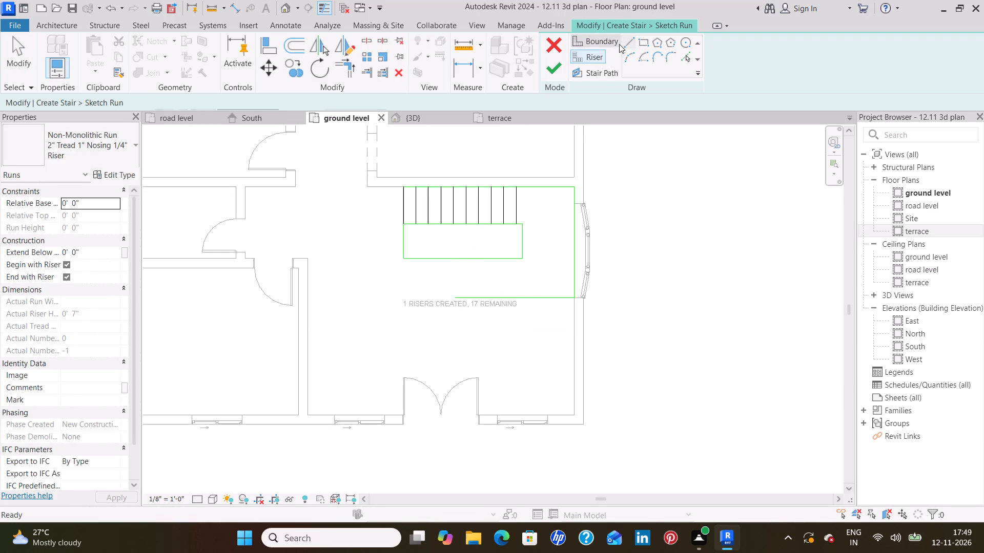
{"action": "left_click", "coordinate": [628, 43]}
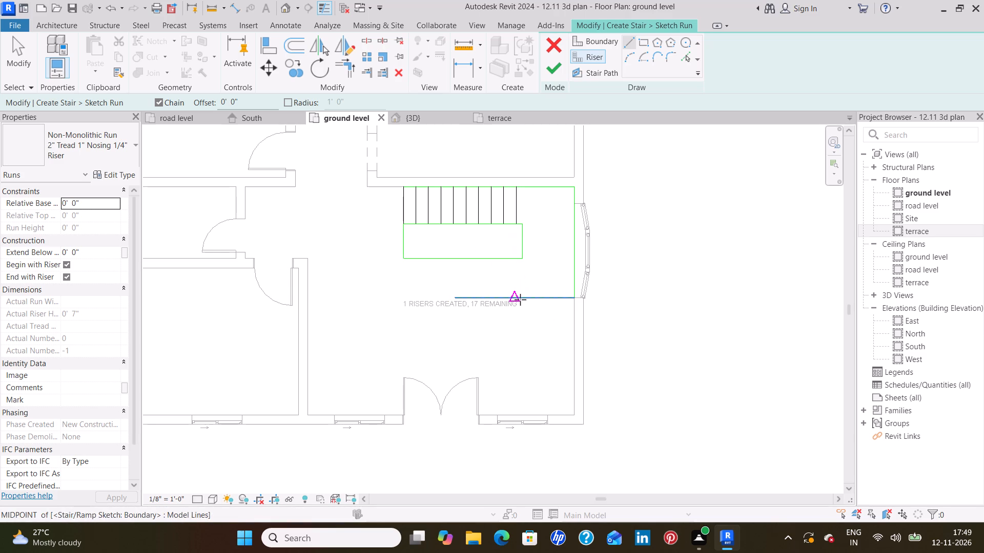
{"action": "scroll", "coordinate": [519, 300], "scroll_direction": "up", "scroll_amount": 4}
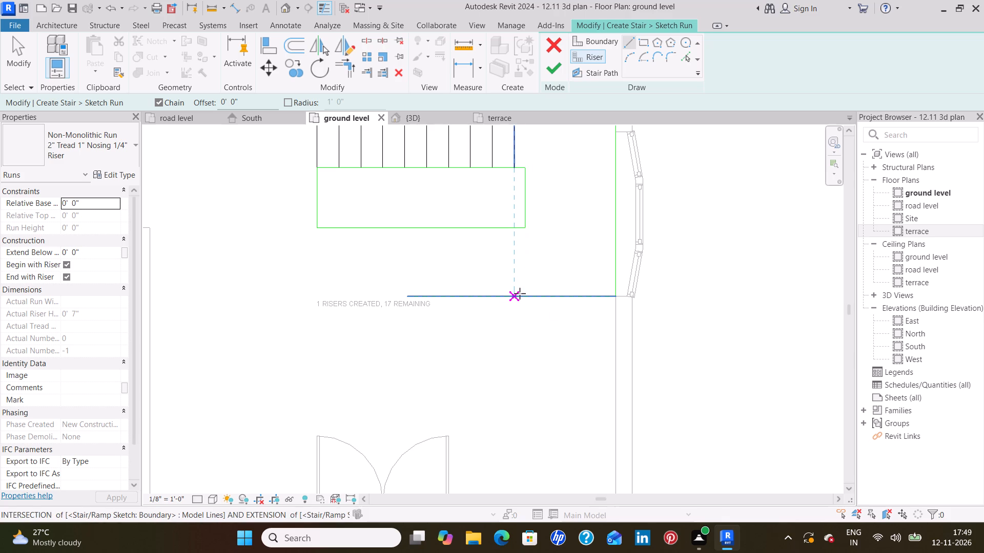
{"action": "left_click", "coordinate": [518, 293]}
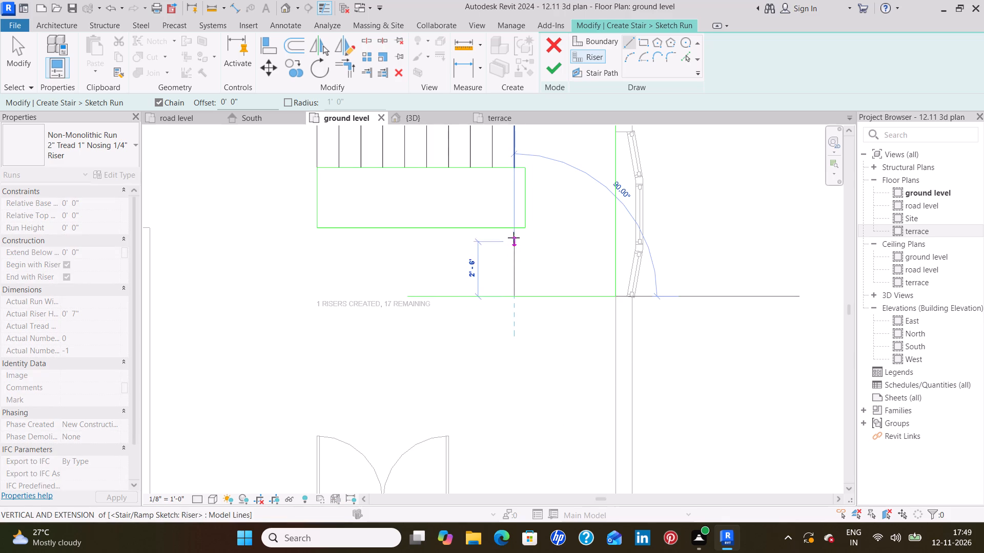
{"action": "left_click", "coordinate": [512, 230]}
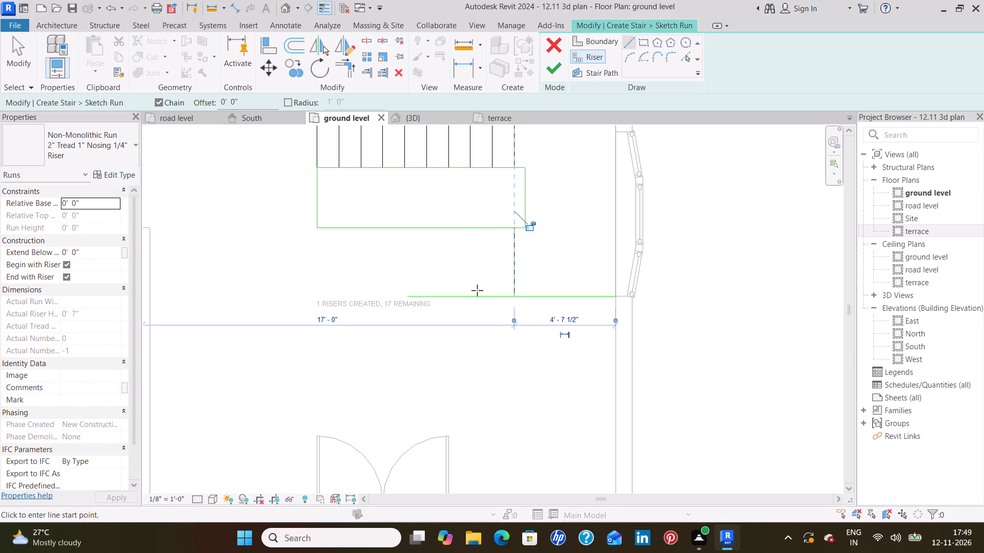
{"action": "key", "text": "Escape"}
{"action": "key", "text": "Escape"}
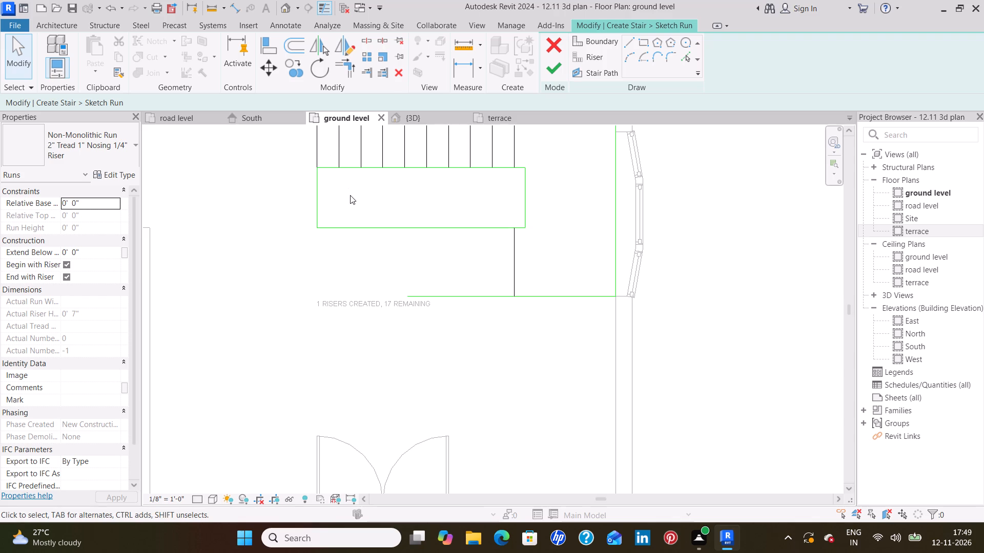
Offset five copies of the south run's riser westward at 1'-0" spacing.
{"action": "type", "text": "of"}
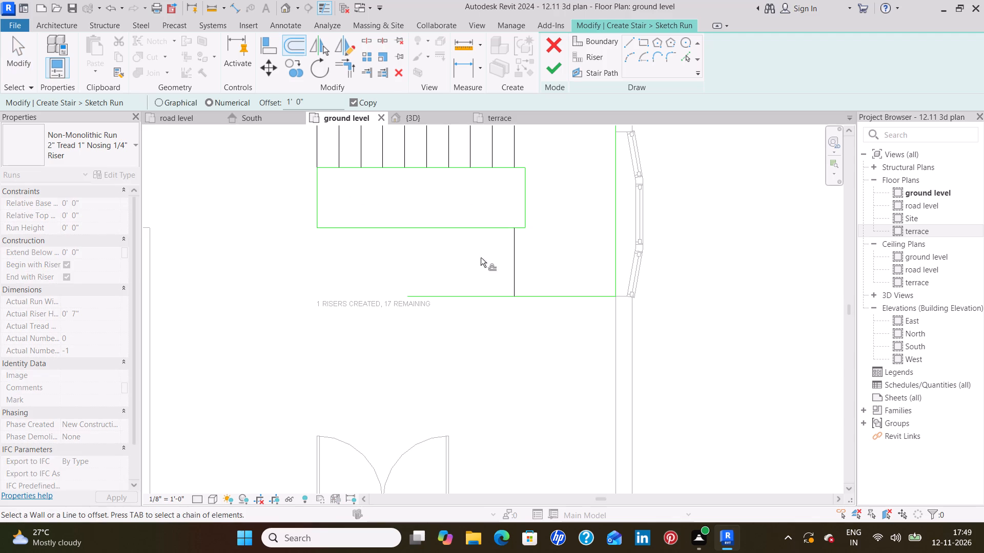
{"action": "left_click", "coordinate": [512, 268]}
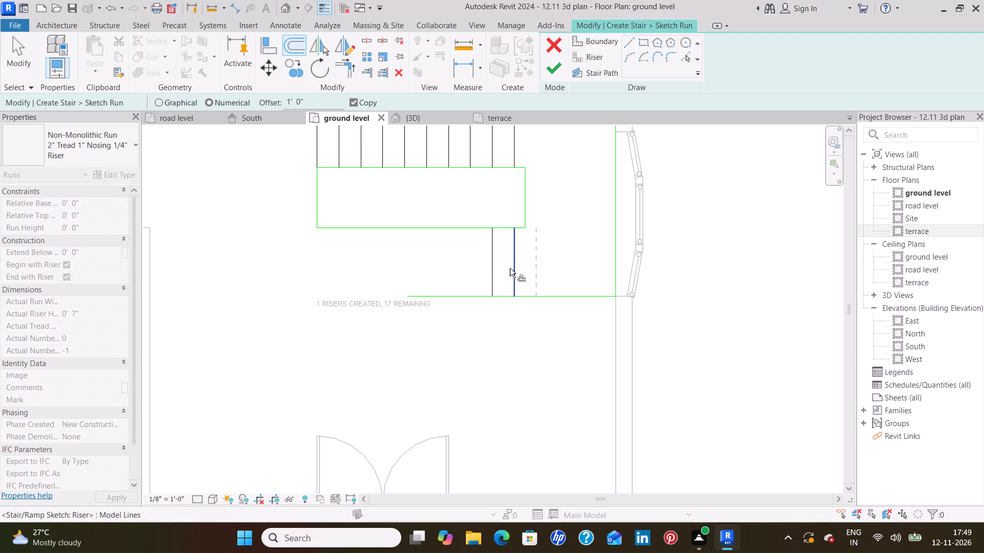
{"action": "left_click", "coordinate": [488, 273]}
{"action": "left_click", "coordinate": [465, 276]}
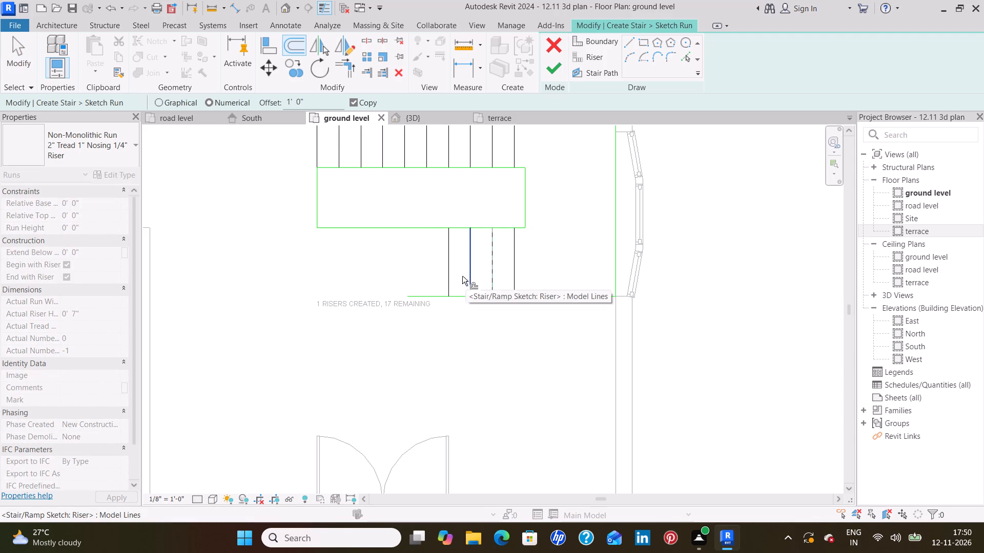
{"action": "left_click", "coordinate": [444, 278]}
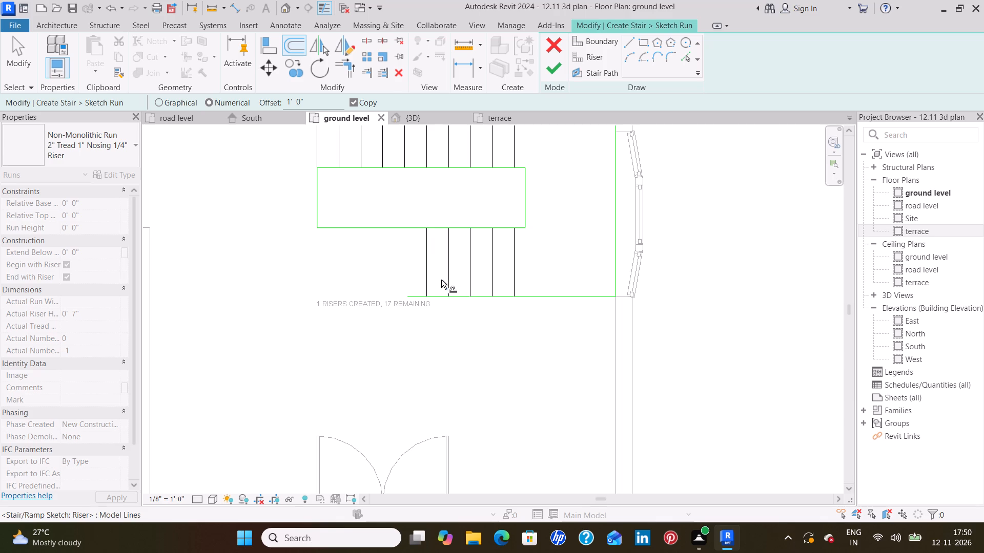
{"action": "left_click", "coordinate": [421, 280]}
{"action": "key", "text": "Escape"}
{"action": "key", "text": "Escape"}
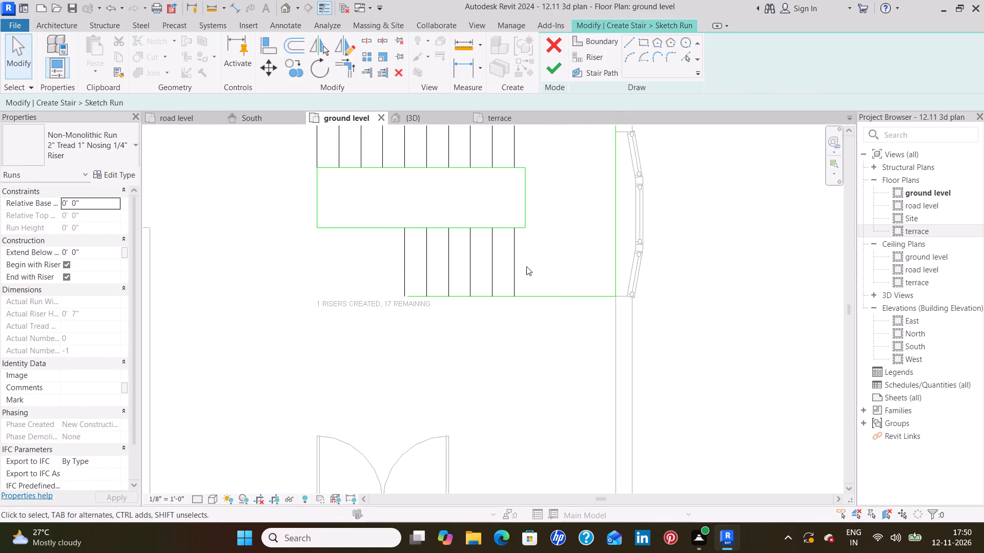
Extend the outer south boundary line west to meet the south run's westernmost riser, making it 9'-7 1/2" long.
{"action": "left_click", "coordinate": [503, 295]}
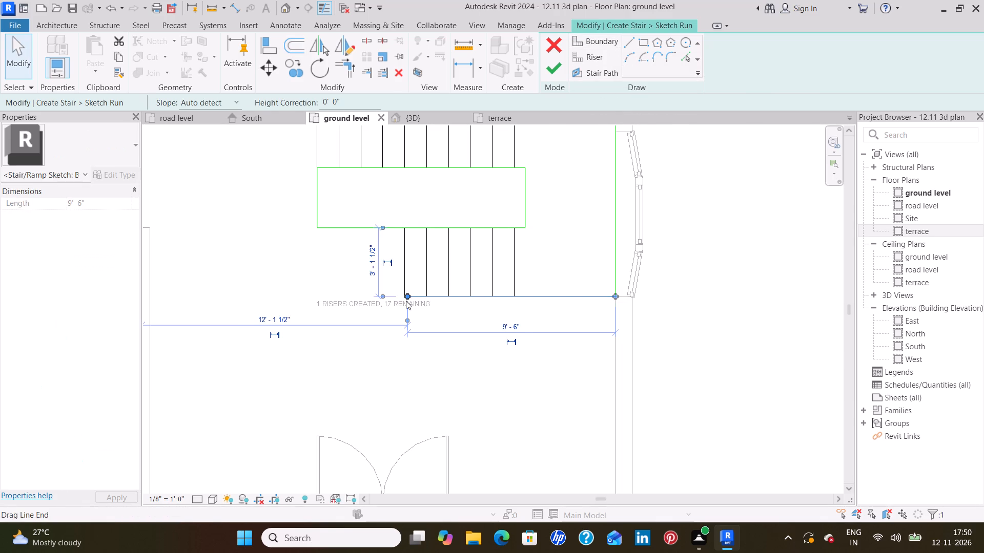
{"action": "scroll", "coordinate": [406, 301], "scroll_direction": "up", "scroll_amount": 9}
{"action": "left_click_drag", "start_coordinate": [412, 288], "coordinate": [411, 288]}
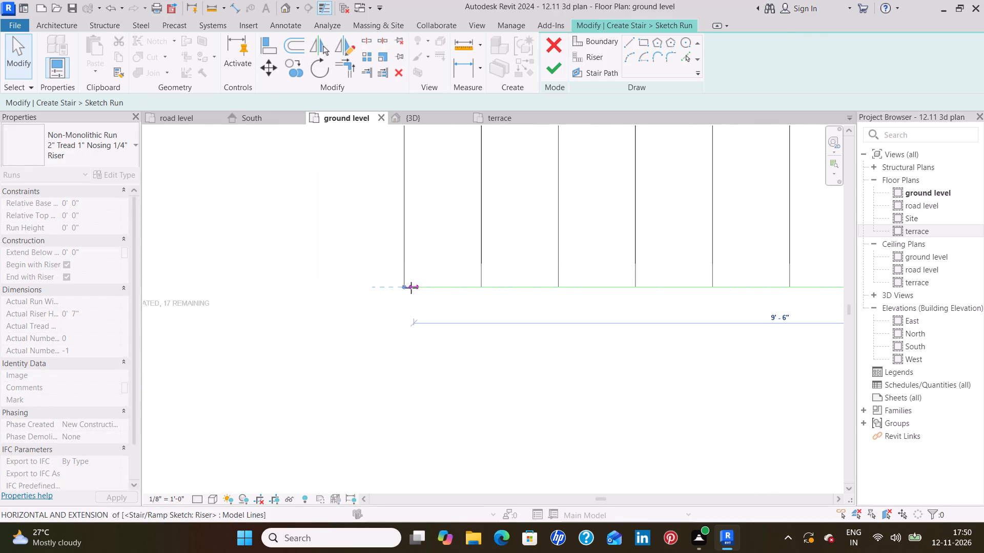
{"action": "left_click_drag", "start_coordinate": [411, 288], "coordinate": [405, 288]}
{"action": "scroll", "coordinate": [314, 247], "scroll_direction": "down", "scroll_amount": 3}
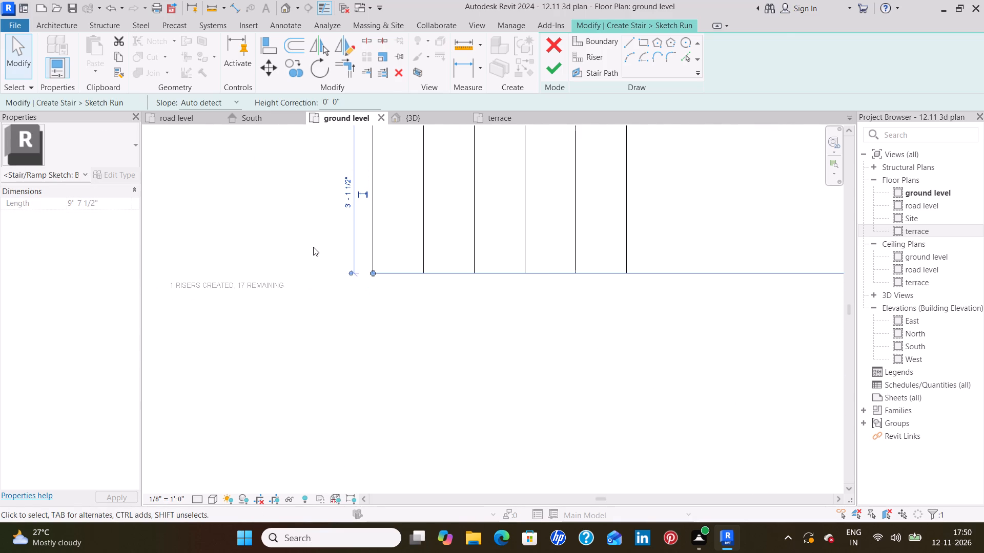
{"action": "key", "text": "Escape"}
{"action": "scroll", "coordinate": [285, 234], "scroll_direction": "down", "scroll_amount": 3}
{"action": "middle_click_drag", "start_coordinate": [575, 216], "coordinate": [582, 246]}
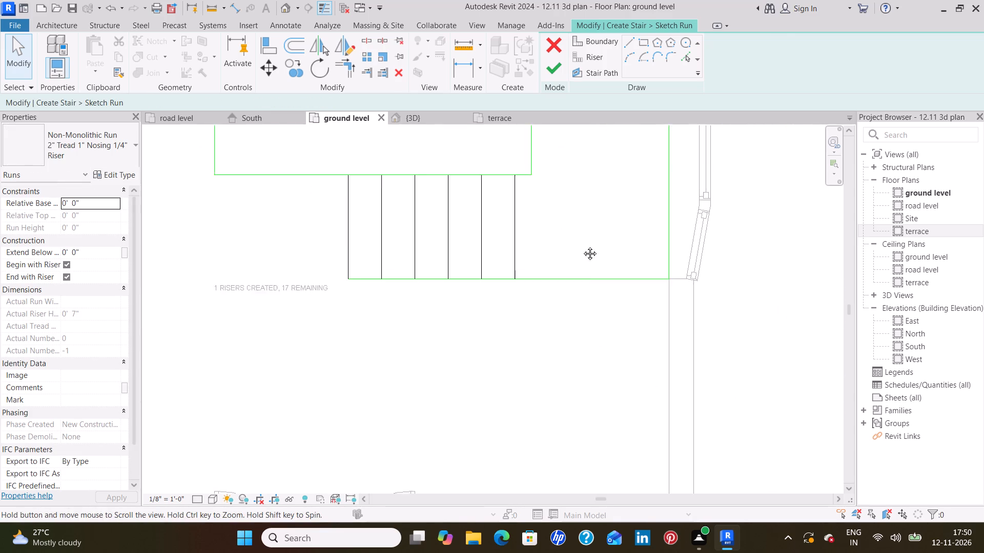
{"action": "middle_click_drag", "start_coordinate": [582, 246], "coordinate": [587, 275]}
{"action": "scroll", "coordinate": [587, 280], "scroll_direction": "down", "scroll_amount": 3}
{"action": "middle_click_drag", "start_coordinate": [589, 214], "coordinate": [599, 271]}
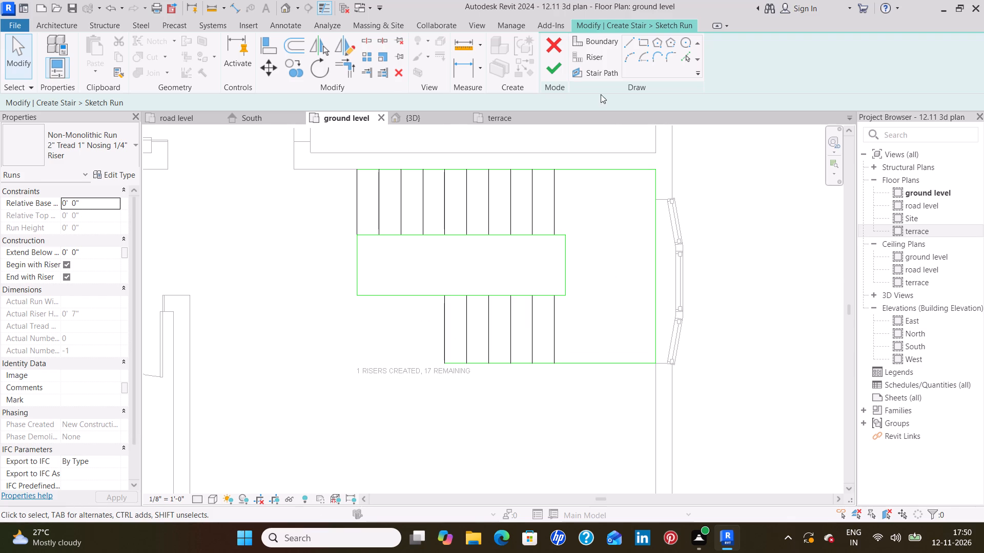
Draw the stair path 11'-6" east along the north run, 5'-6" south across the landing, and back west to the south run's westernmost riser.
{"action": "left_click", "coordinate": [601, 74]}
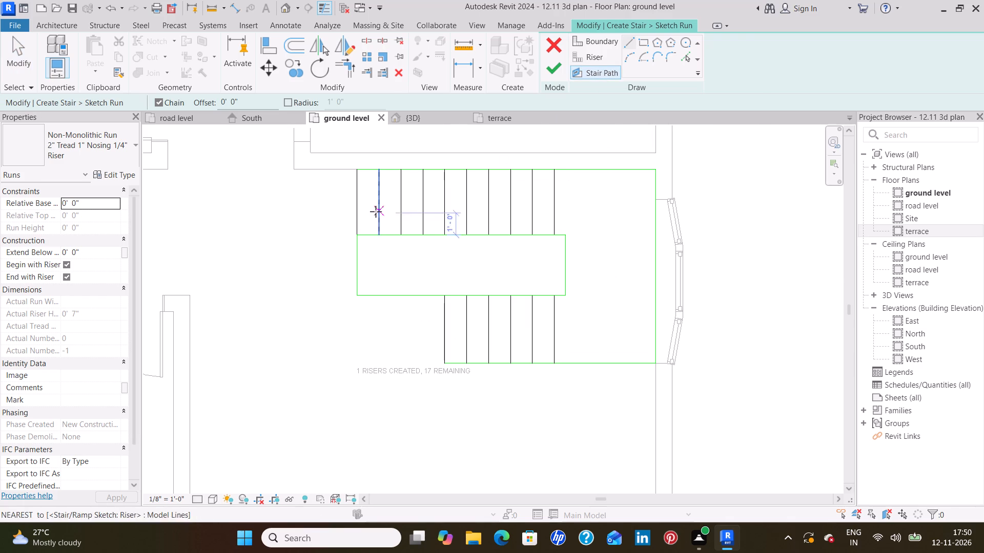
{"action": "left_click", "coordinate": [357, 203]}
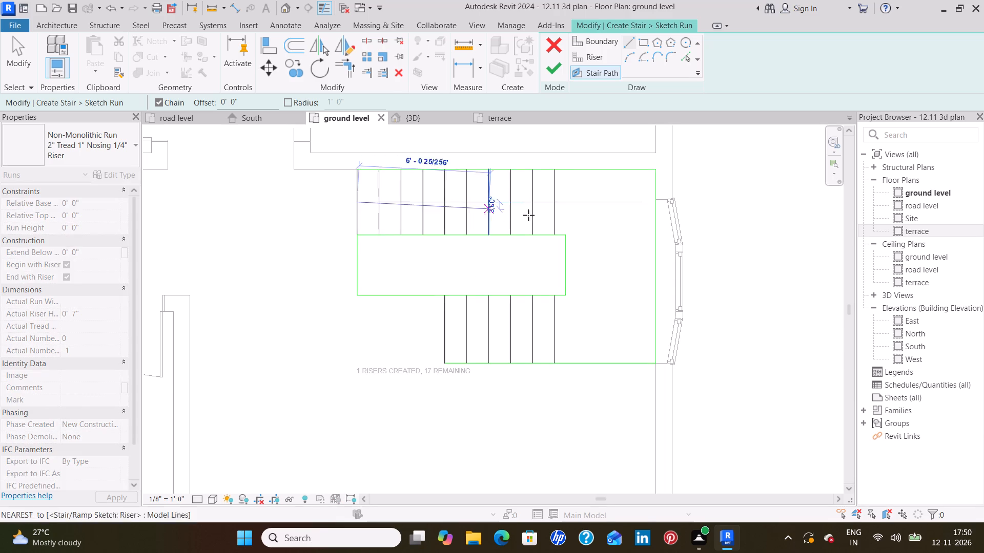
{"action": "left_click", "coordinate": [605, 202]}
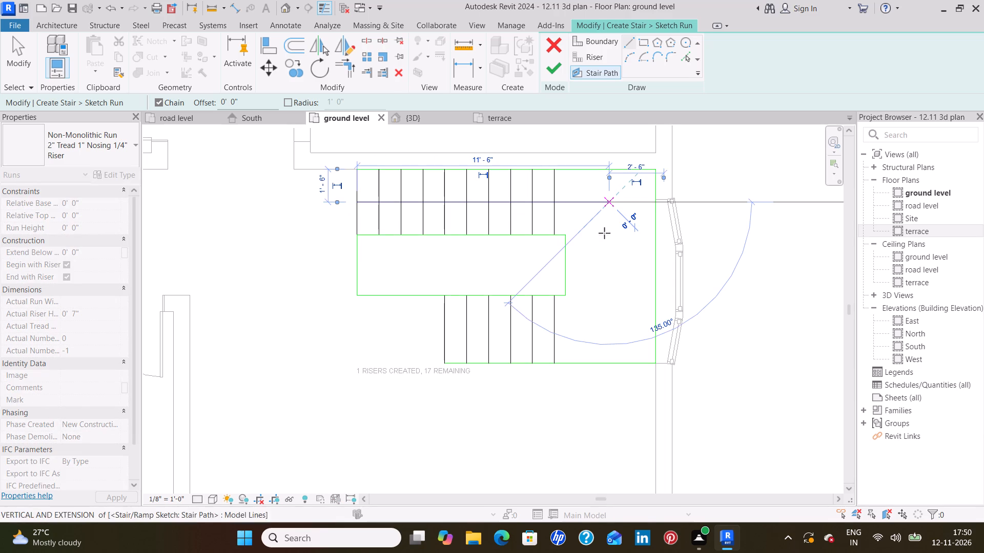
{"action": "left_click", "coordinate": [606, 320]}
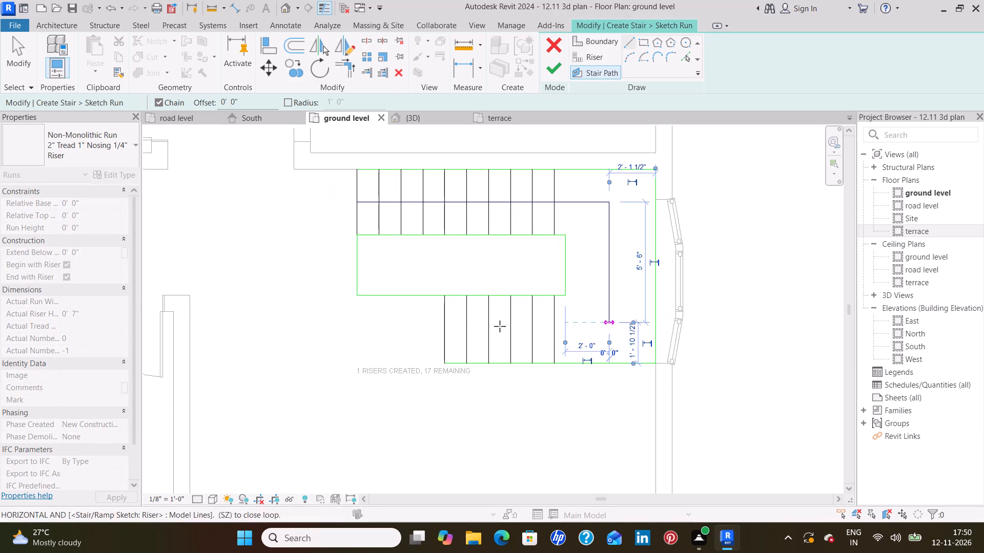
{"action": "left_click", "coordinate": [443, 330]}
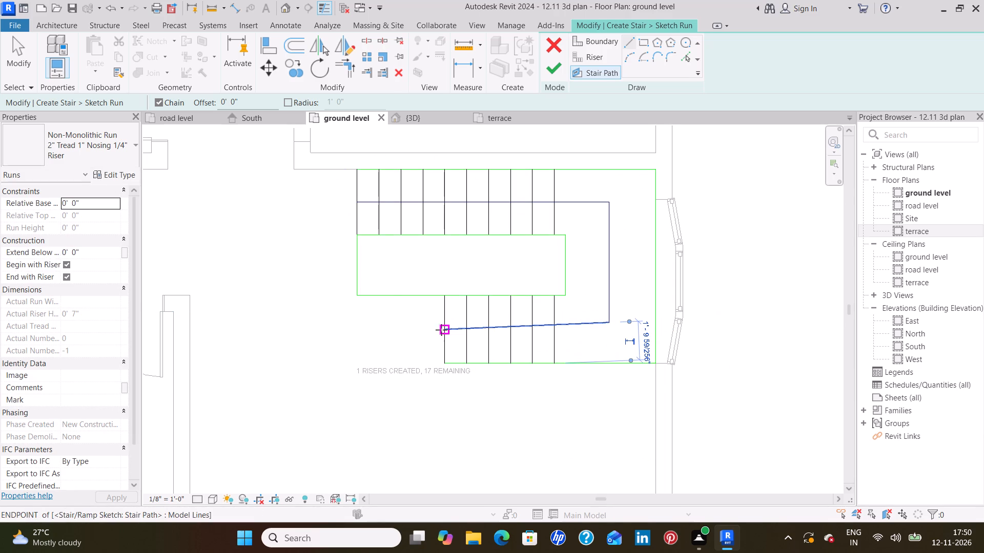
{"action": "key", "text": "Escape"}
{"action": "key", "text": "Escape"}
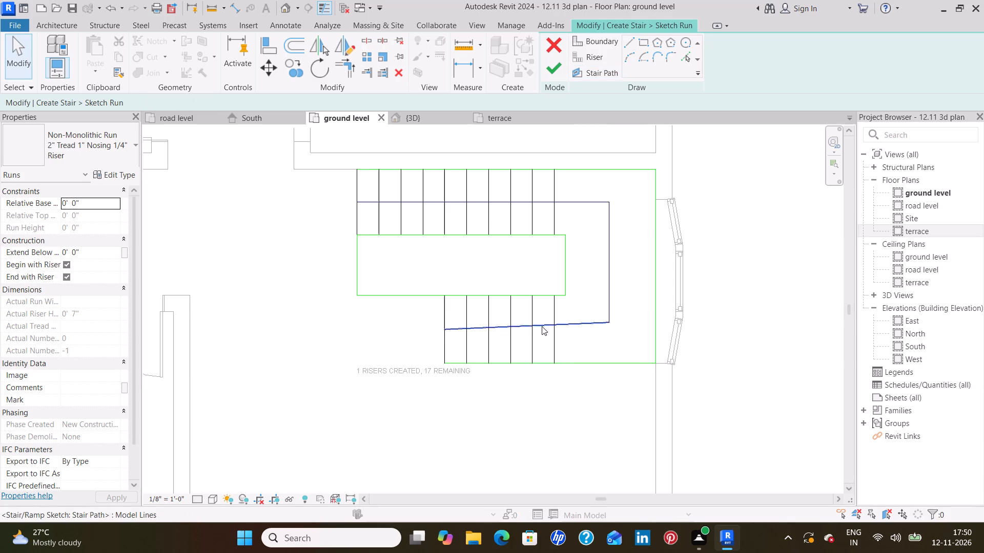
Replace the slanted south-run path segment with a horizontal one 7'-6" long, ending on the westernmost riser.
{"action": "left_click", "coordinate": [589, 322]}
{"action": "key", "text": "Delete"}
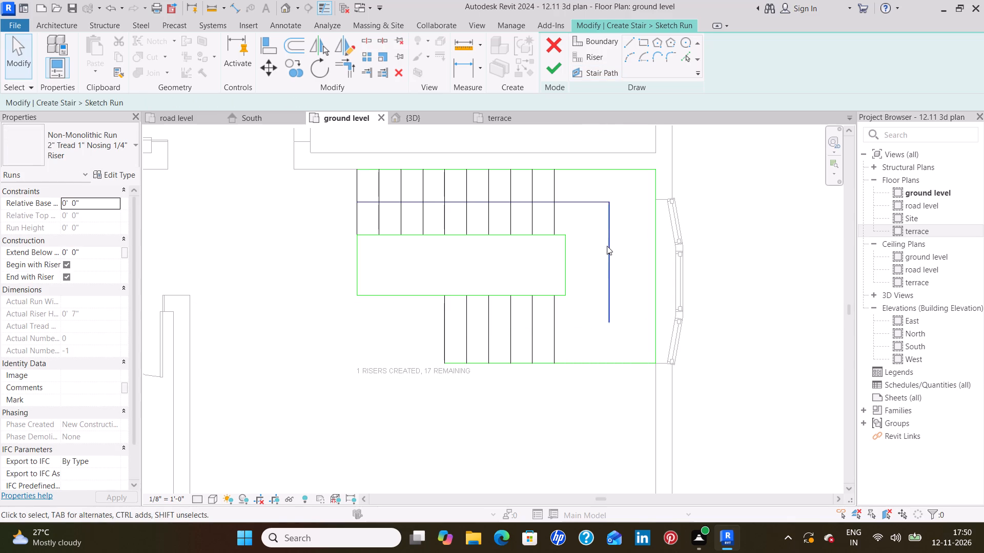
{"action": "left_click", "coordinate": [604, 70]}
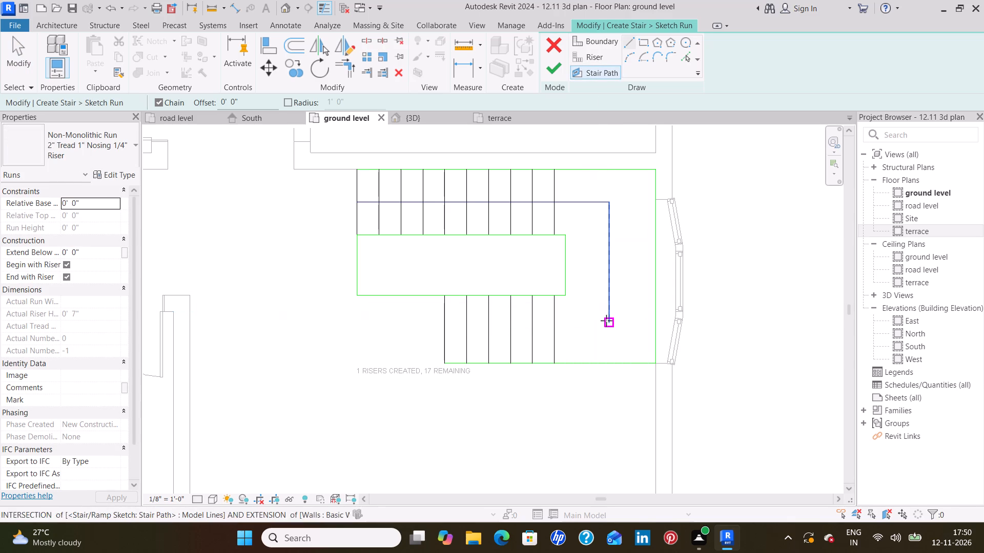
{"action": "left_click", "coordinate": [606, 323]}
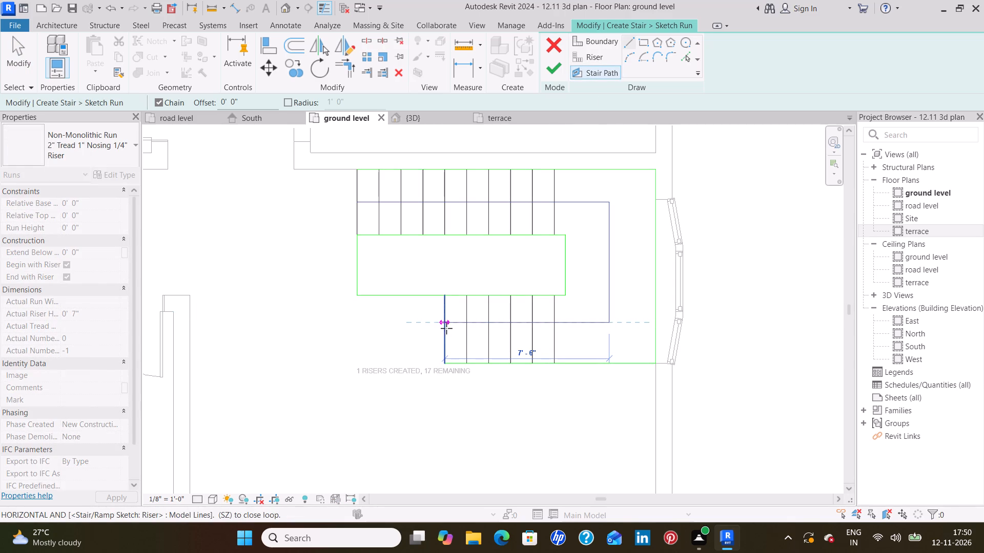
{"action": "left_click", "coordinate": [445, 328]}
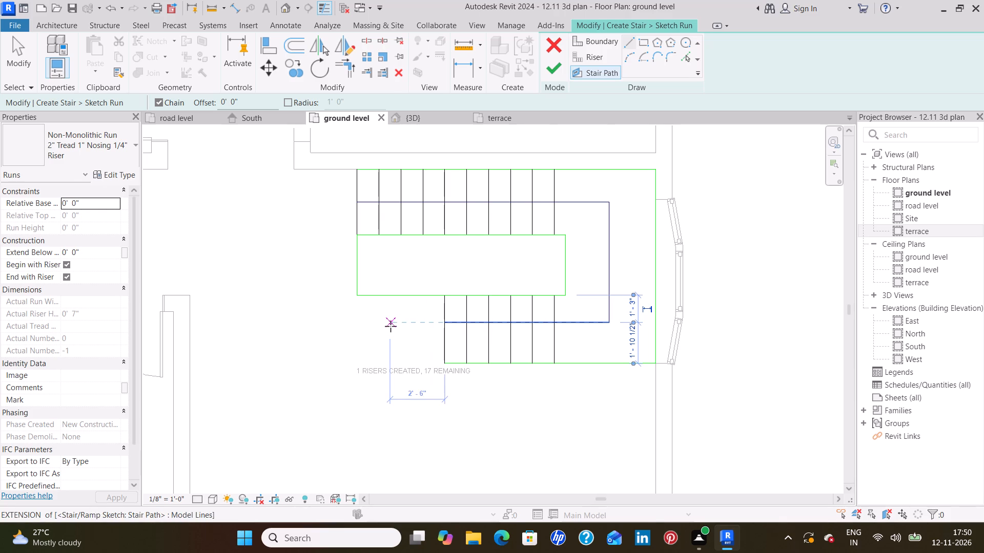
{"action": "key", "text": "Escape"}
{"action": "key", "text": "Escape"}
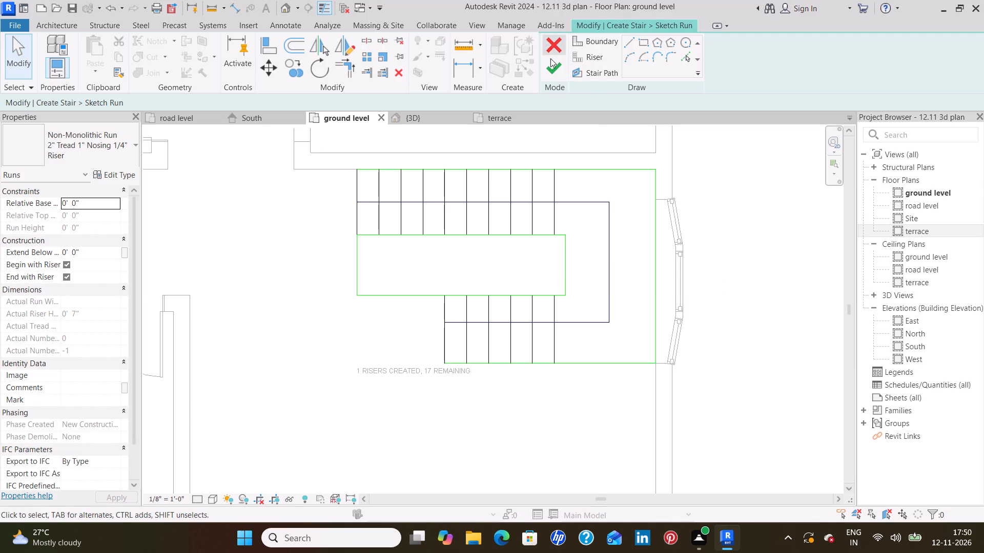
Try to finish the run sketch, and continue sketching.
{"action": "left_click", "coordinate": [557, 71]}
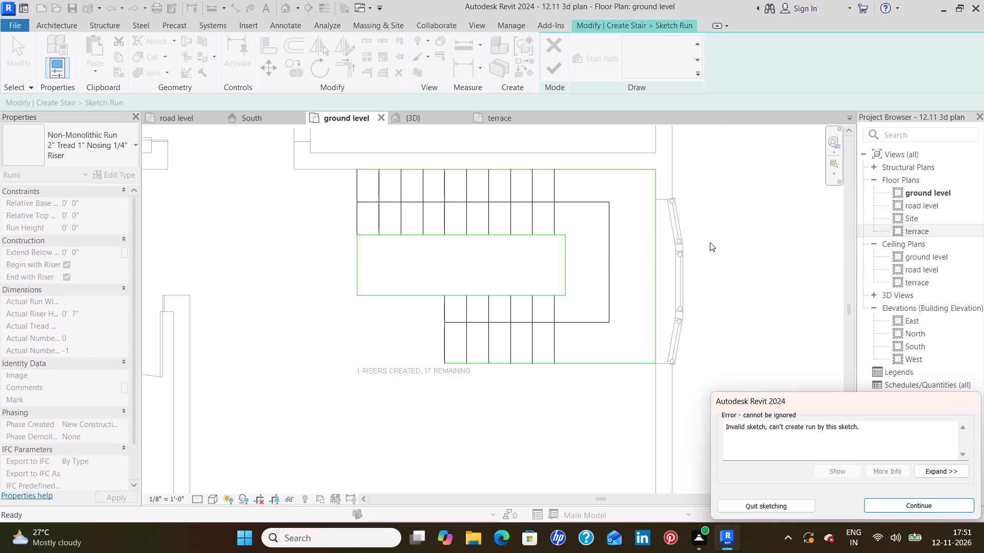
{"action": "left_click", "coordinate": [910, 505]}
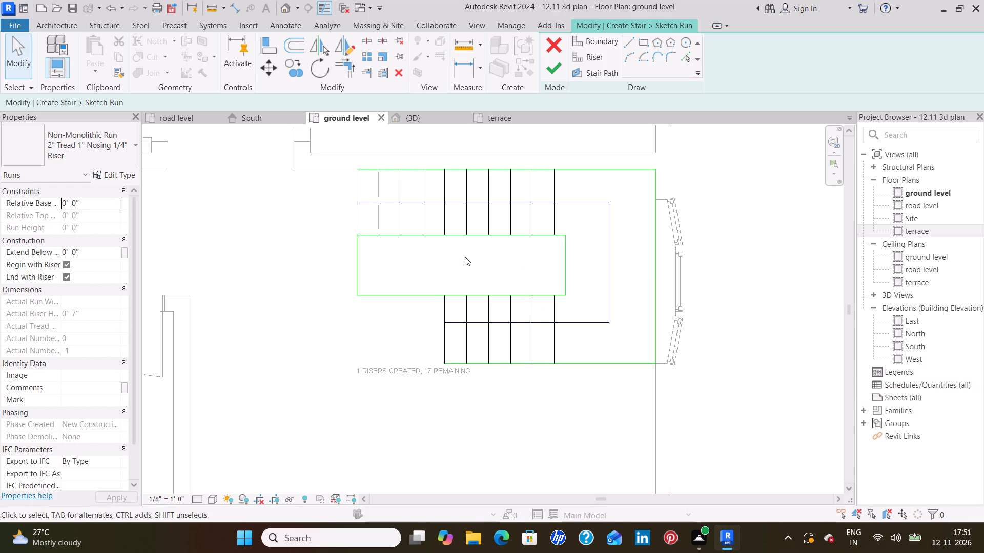
Delete the whole run sketch, including all risers, the stair path, and the inner and outer boundary lines.
{"action": "middle_click_drag", "start_coordinate": [465, 257], "coordinate": [470, 293]}
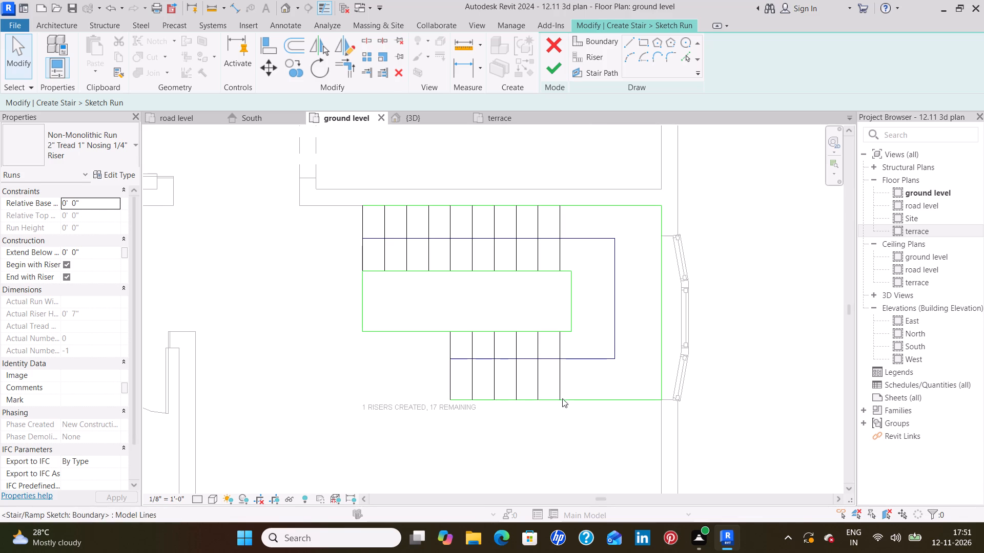
{"action": "left_click_drag", "start_coordinate": [647, 429], "coordinate": [432, 241]}
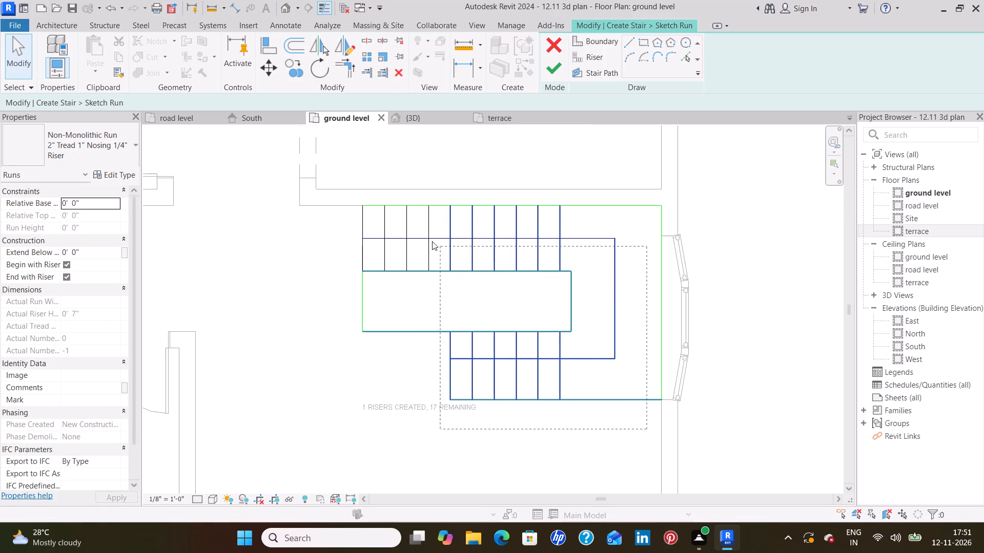
{"action": "left_click_drag", "start_coordinate": [432, 241], "coordinate": [349, 220]}
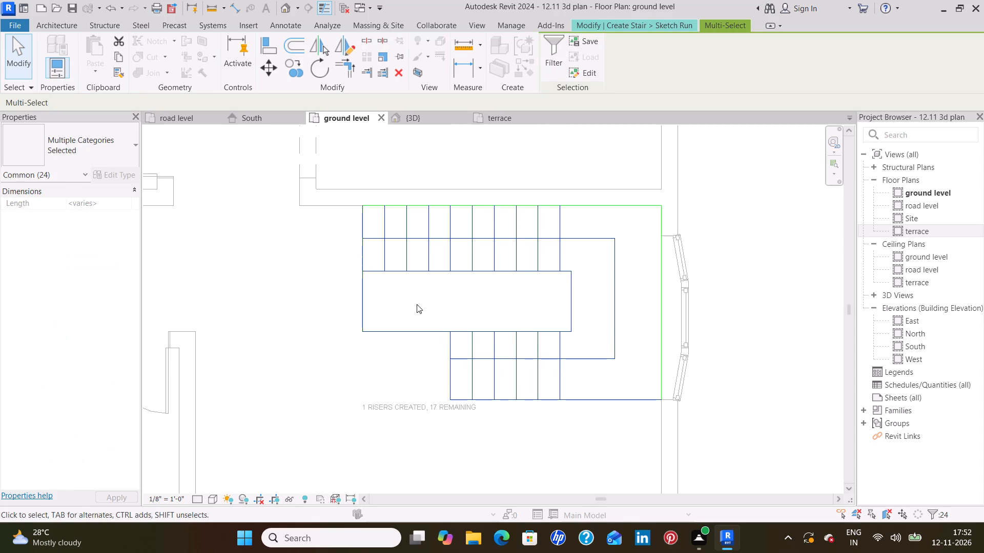
{"action": "key", "text": "Delete"}
{"action": "left_click", "coordinate": [540, 210]}
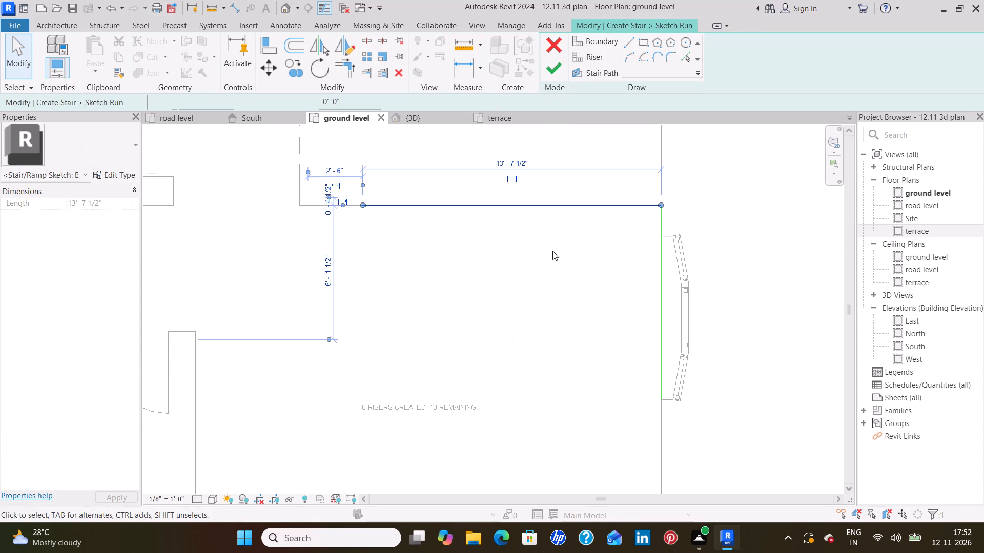
{"action": "key", "text": "Delete"}
{"action": "left_click", "coordinate": [656, 309]}
{"action": "key", "text": "Delete"}
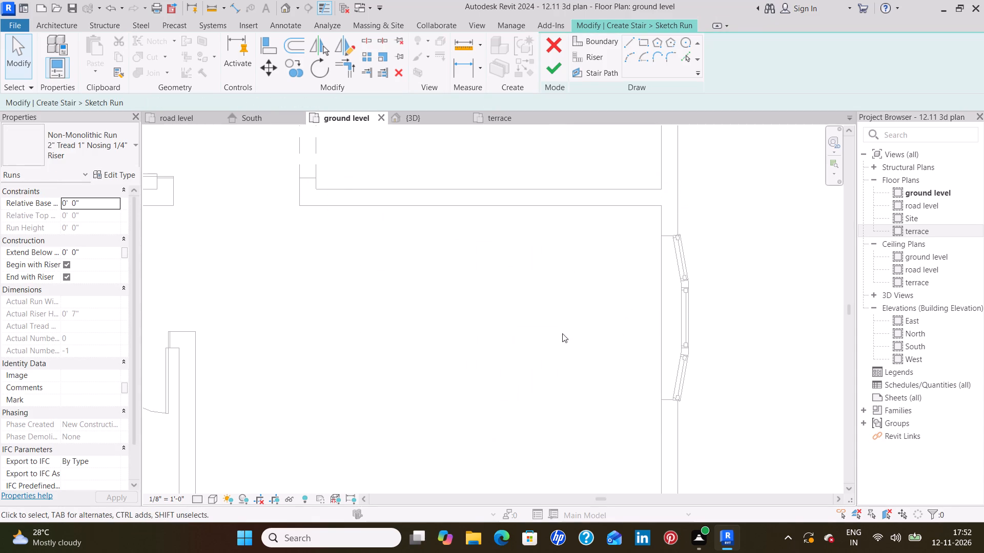
Draw the outer stair boundary 12'-1 1/2" along the north wall, 7'-0" down the east wall, and 10'-0" back west.
{"action": "left_click", "coordinate": [607, 47]}
{"action": "left_click", "coordinate": [627, 46]}
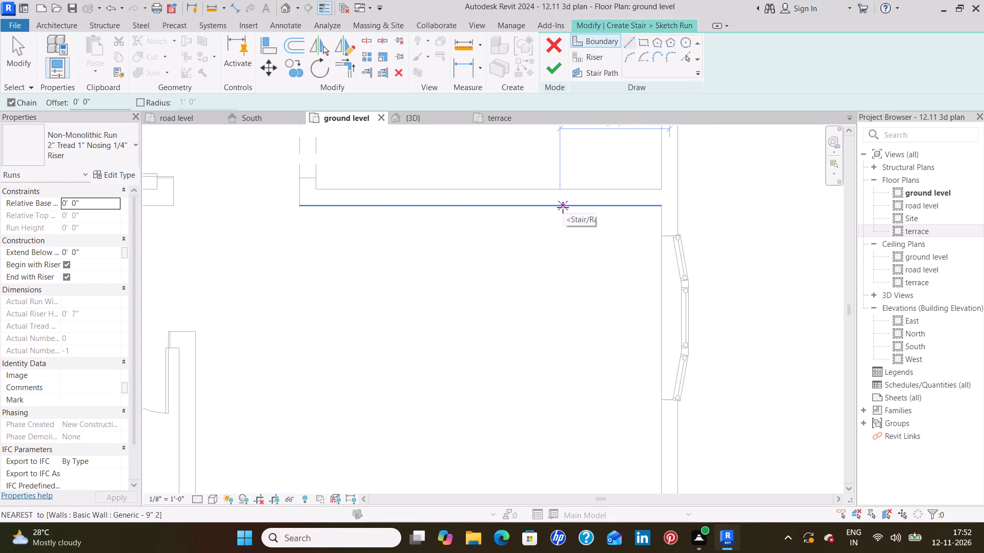
{"action": "middle_click_drag", "start_coordinate": [560, 211], "coordinate": [552, 293]}
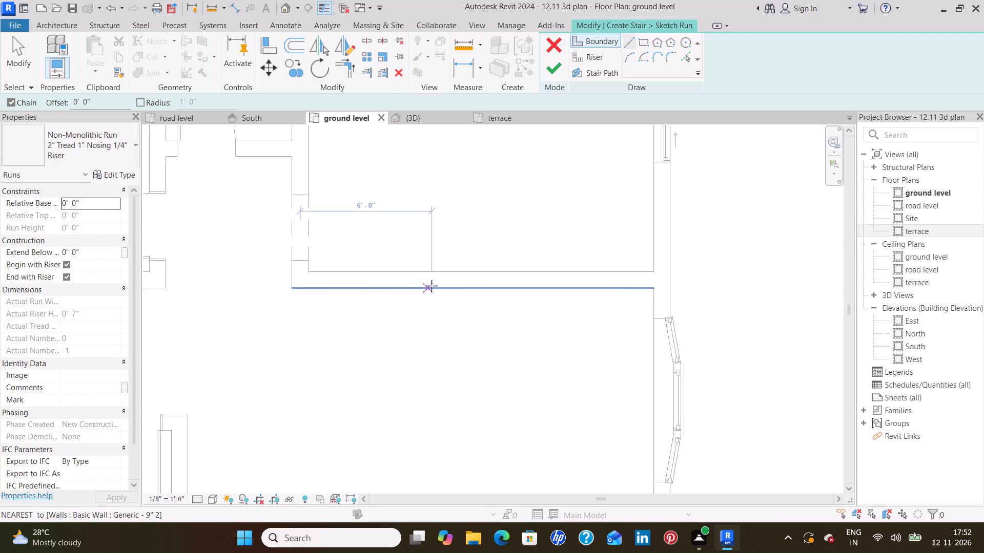
{"action": "left_click", "coordinate": [390, 287]}
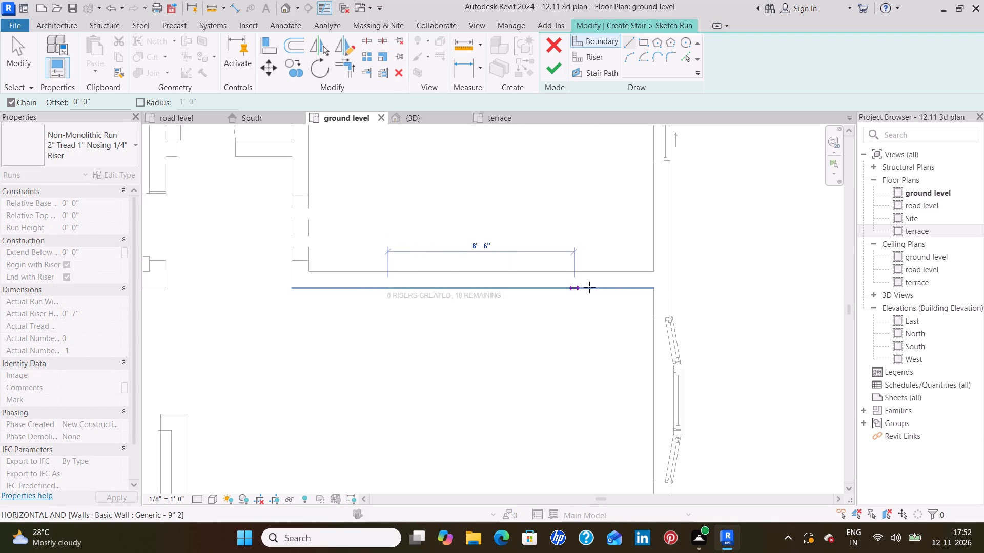
{"action": "left_click", "coordinate": [654, 291]}
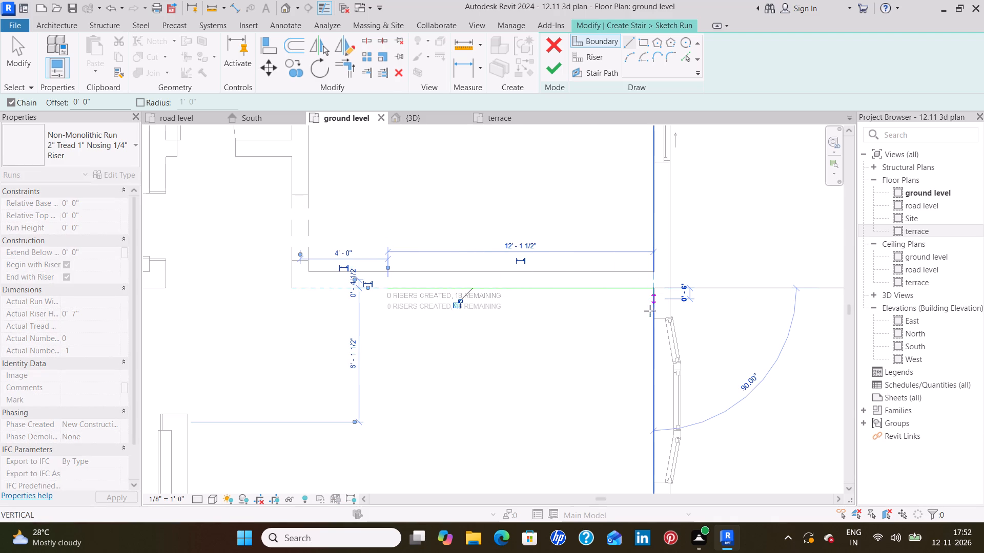
{"action": "middle_click_drag", "start_coordinate": [654, 409], "coordinate": [665, 307]}
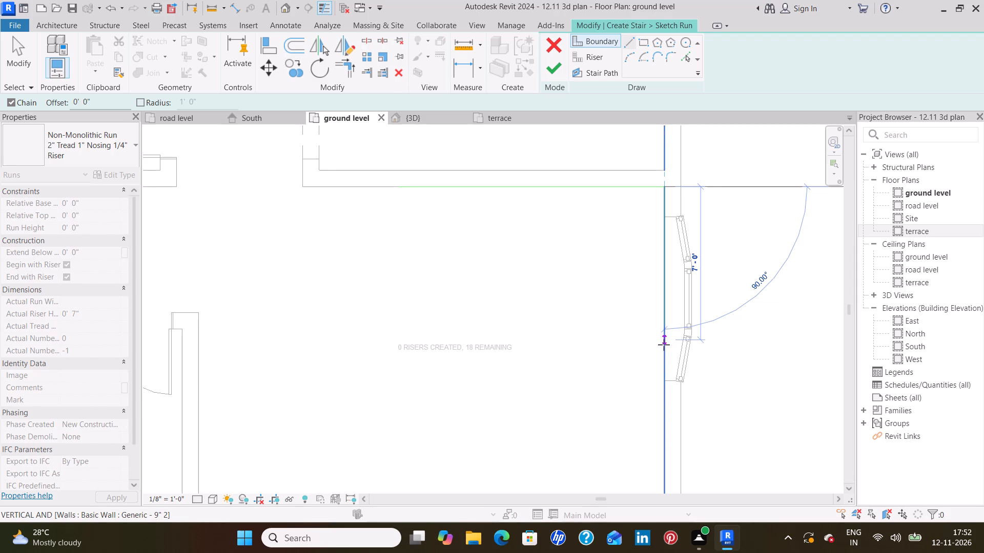
{"action": "left_click", "coordinate": [664, 345]}
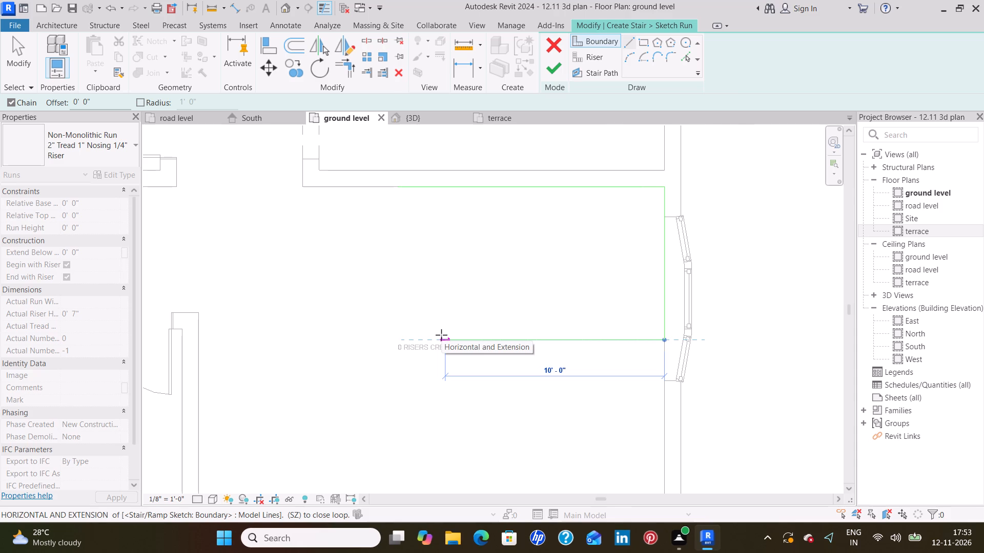
{"action": "left_click", "coordinate": [441, 335]}
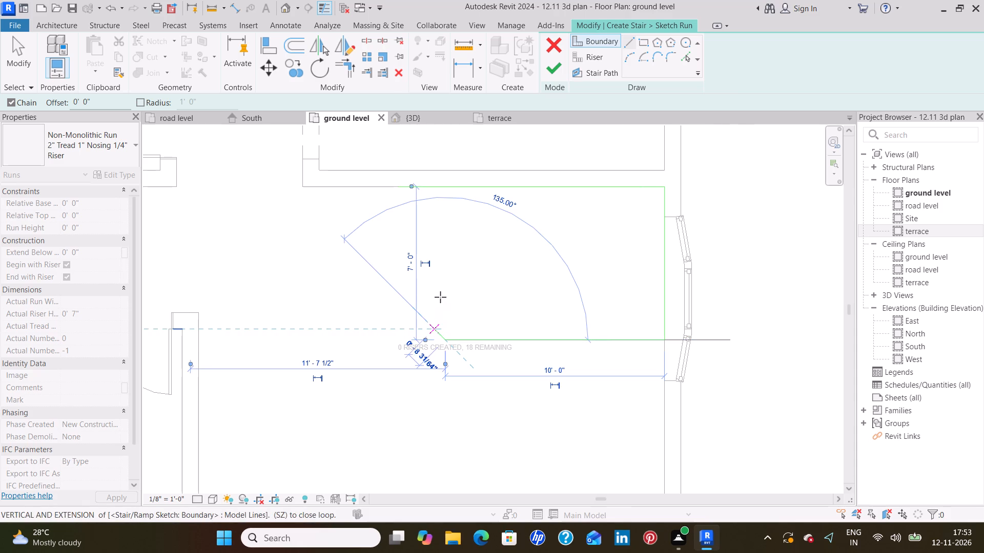
{"action": "key", "text": "Escape"}
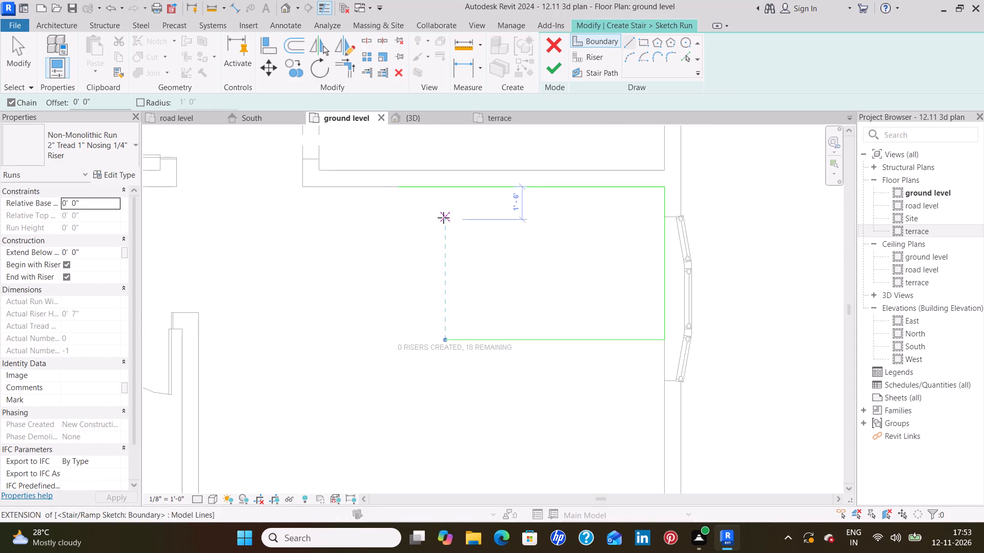
Draw the inner boundary as a closed rectangle 8'-0" by 1'-0", its west end aligned with the north boundary's west end.
{"action": "left_click", "coordinate": [400, 252]}
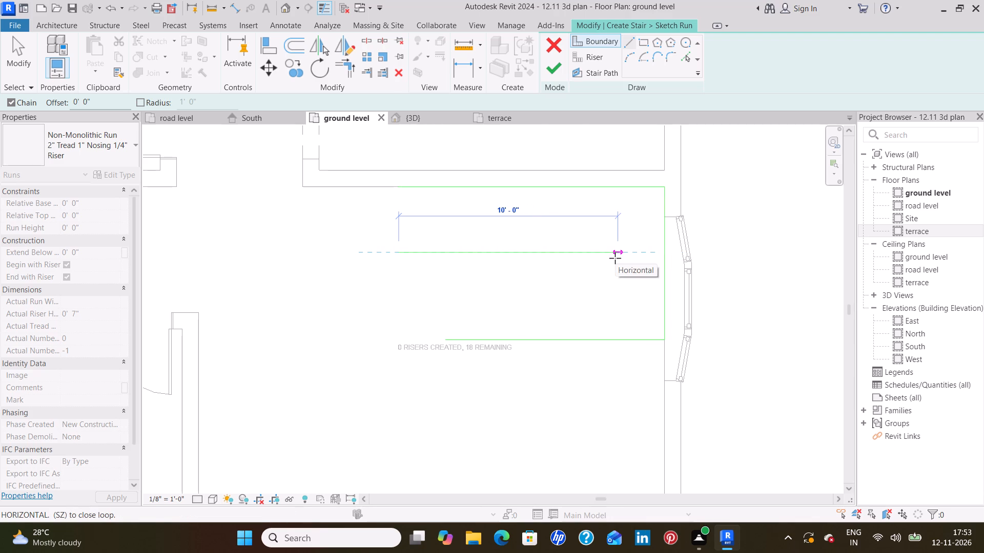
{"action": "left_click", "coordinate": [576, 259]}
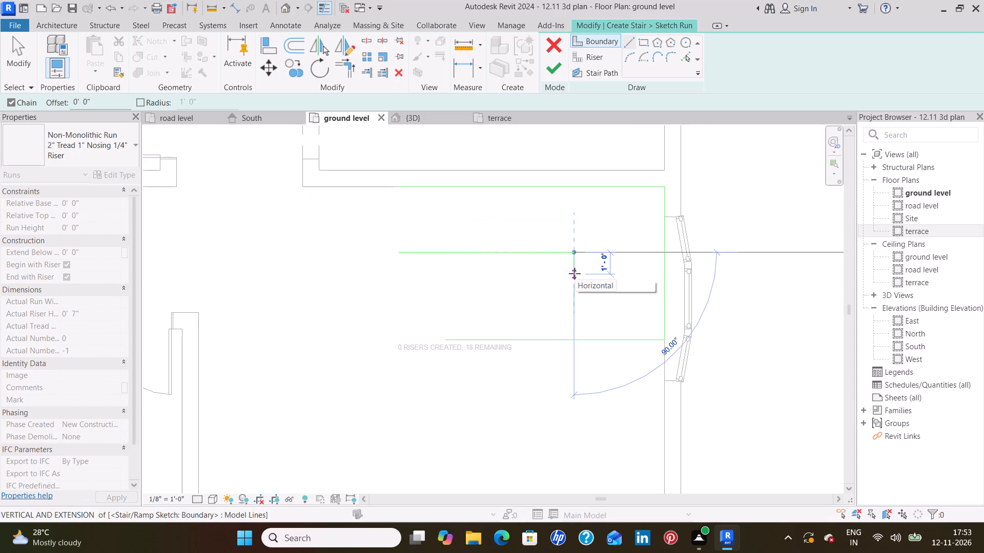
{"action": "left_click", "coordinate": [575, 273]}
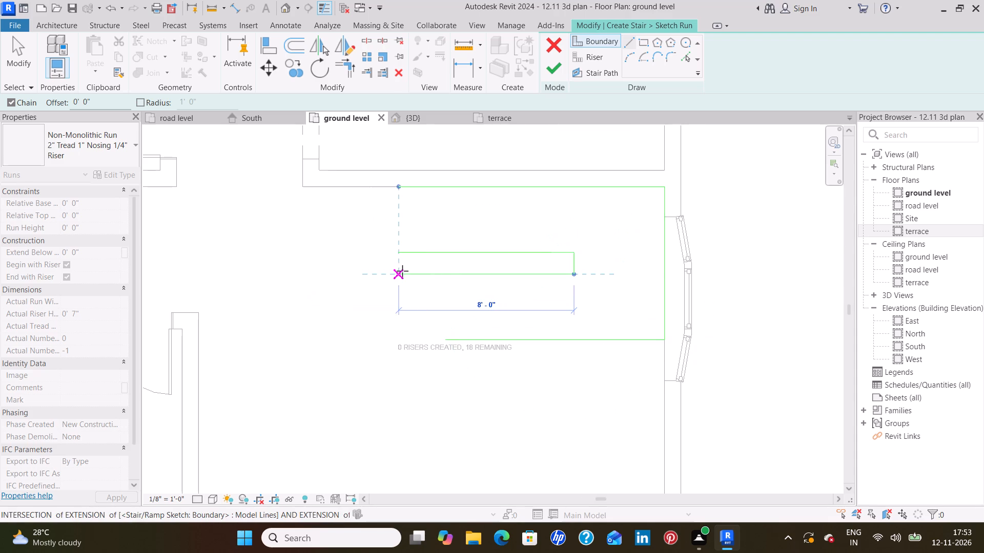
{"action": "left_click", "coordinate": [397, 270]}
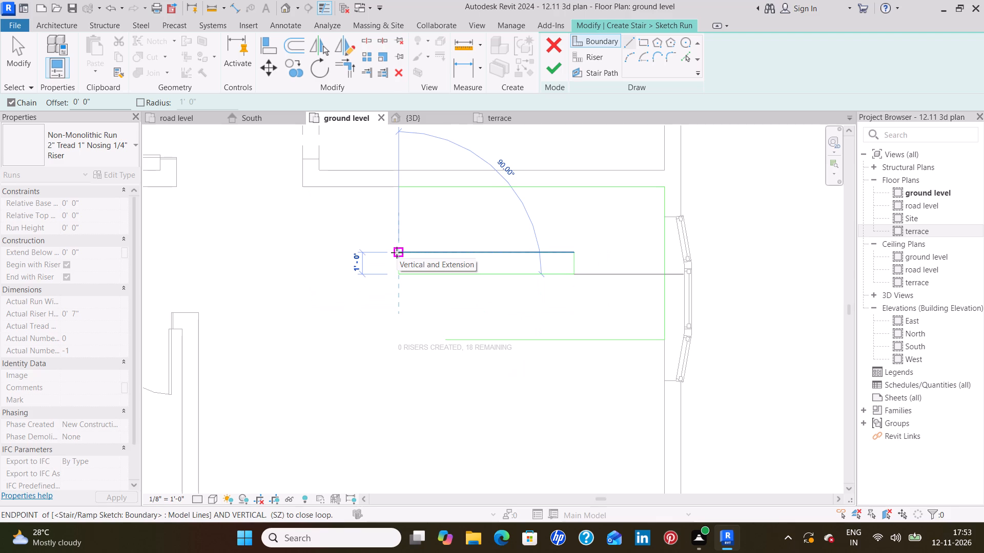
{"action": "left_click", "coordinate": [397, 252]}
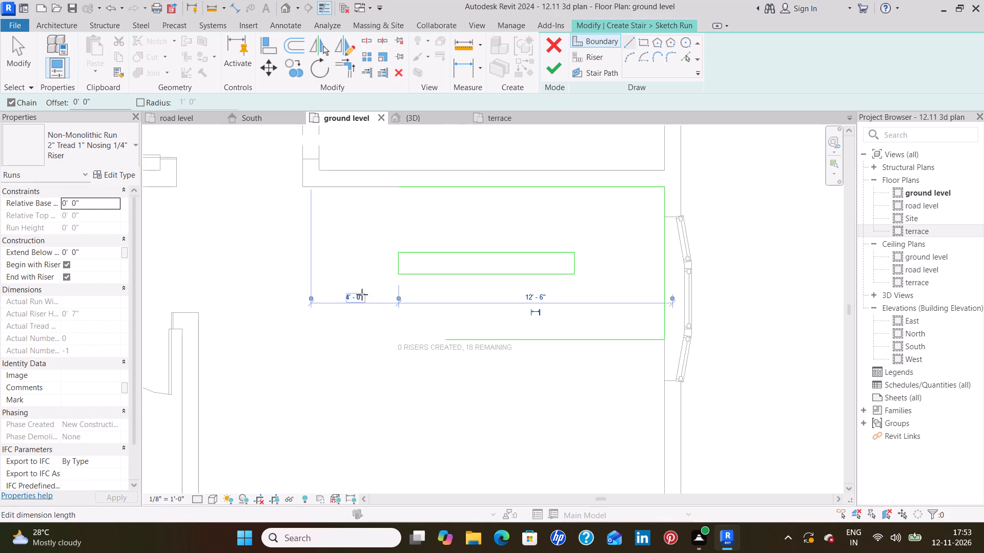
{"action": "key", "text": "Escape"}
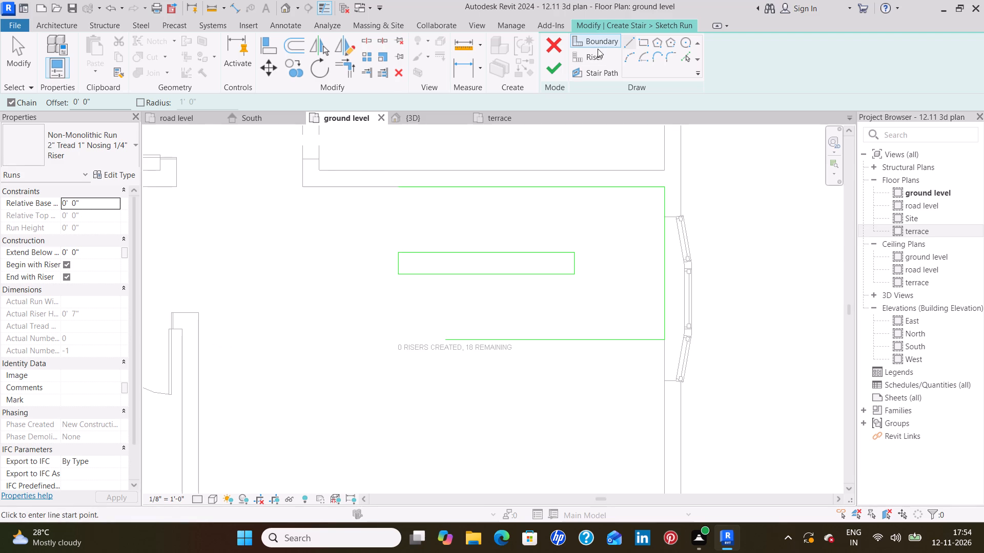
Draw a riser line across the north run's west end, from the outer north boundary to the inner rectangle's corner.
{"action": "left_click", "coordinate": [586, 57]}
{"action": "left_click", "coordinate": [626, 44]}
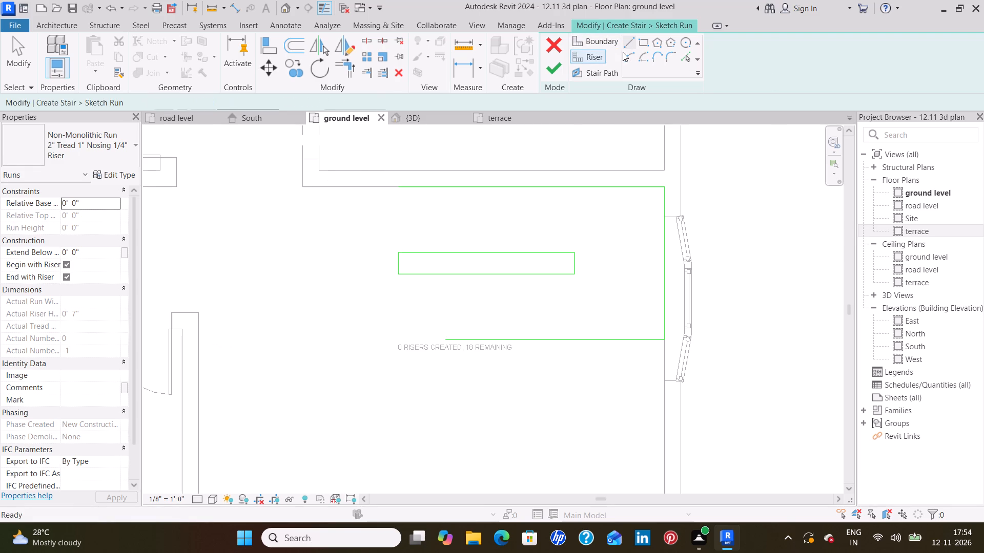
{"action": "left_click", "coordinate": [398, 189]}
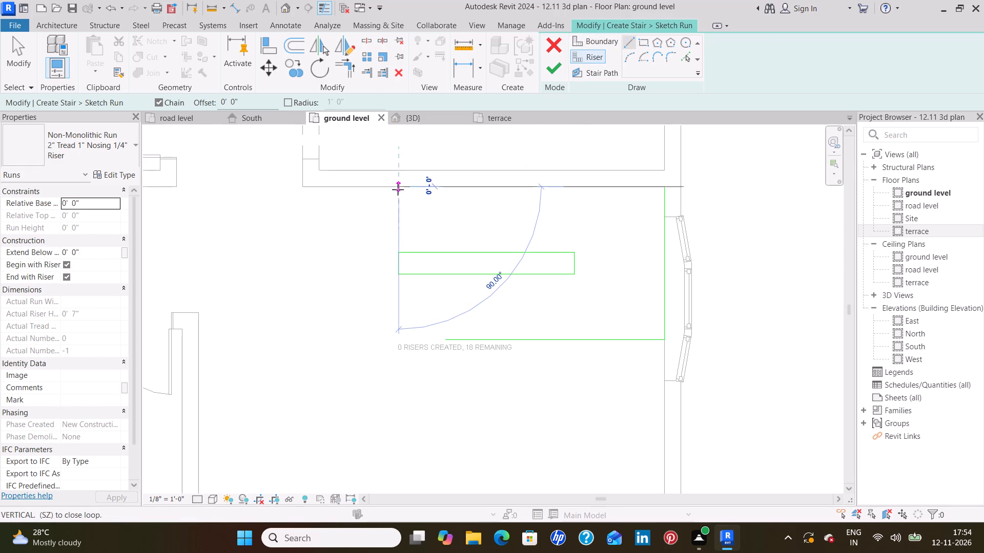
{"action": "left_click", "coordinate": [400, 250]}
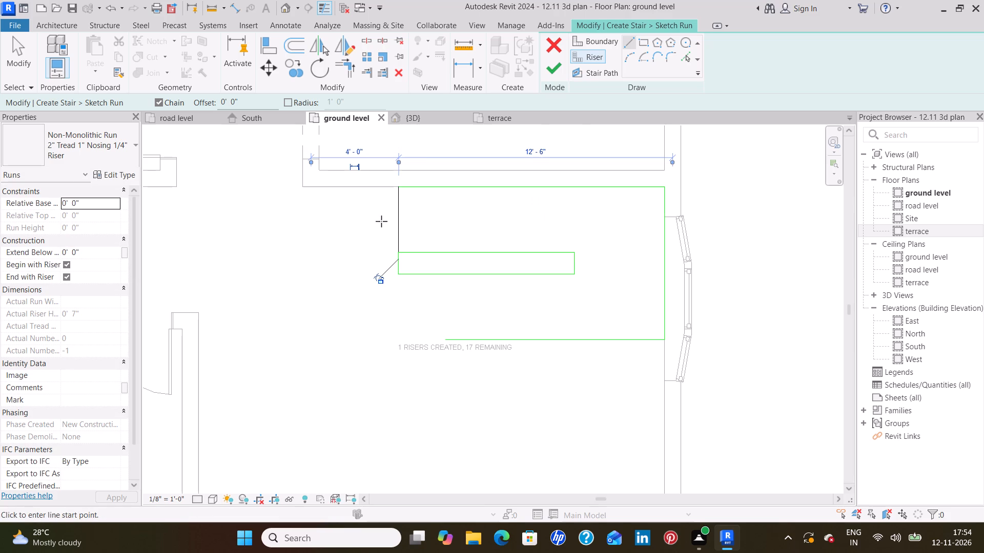
Offset copies of the north run's riser eastward at 1'-0" spacing, adding eight risers up to the inner rectangle's east end.
{"action": "key", "text": "o"}
{"action": "key", "text": "f"}
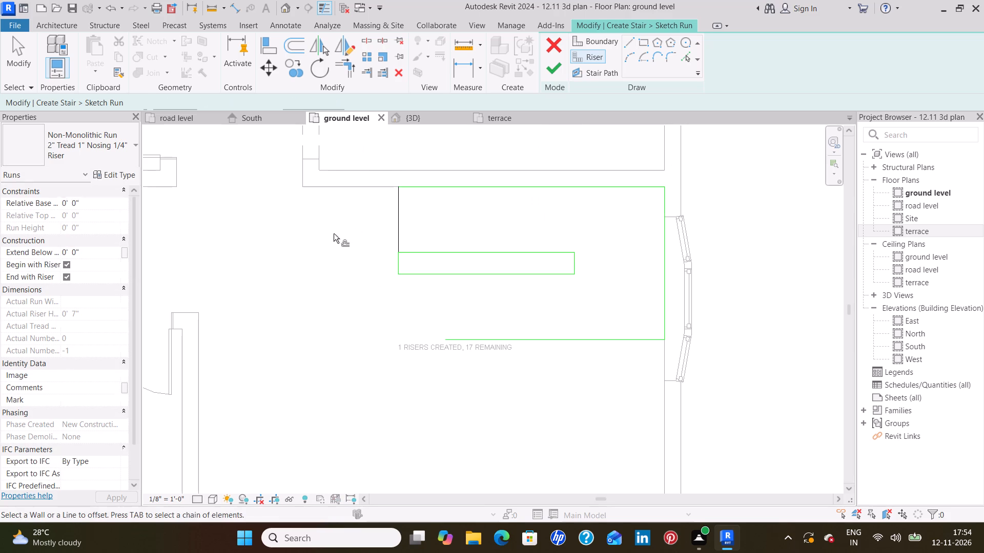
{"action": "left_click", "coordinate": [400, 224]}
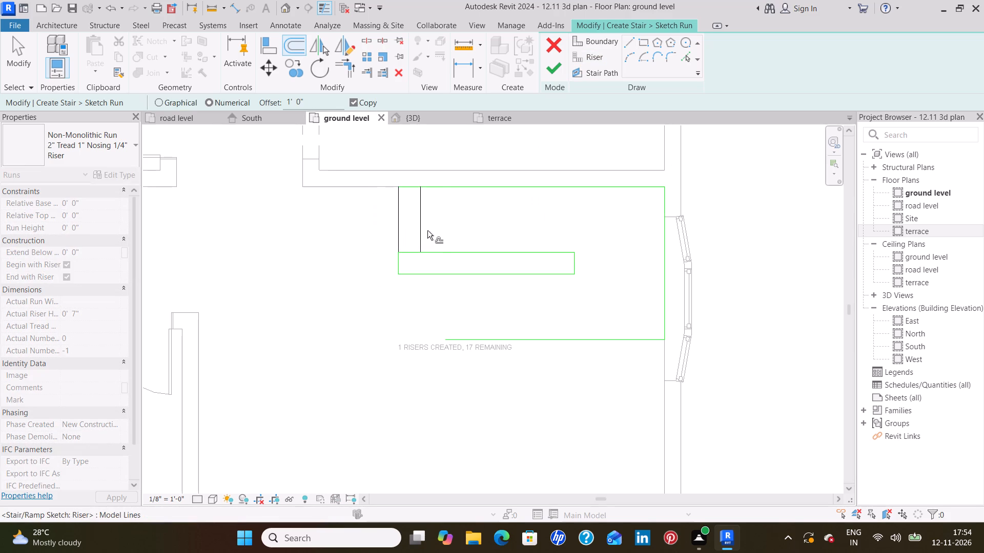
{"action": "left_click", "coordinate": [423, 230]}
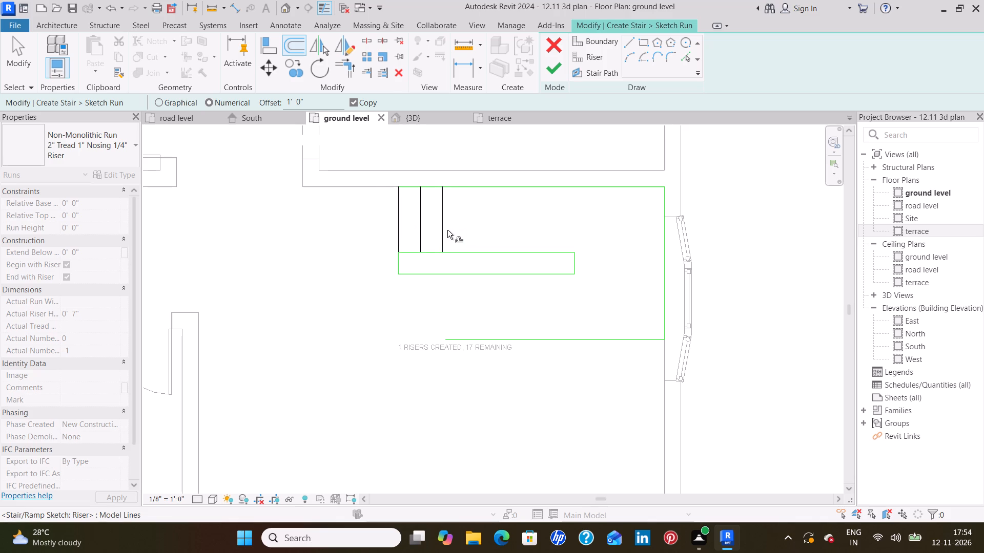
{"action": "left_click", "coordinate": [447, 230]}
{"action": "left_click", "coordinate": [469, 229]}
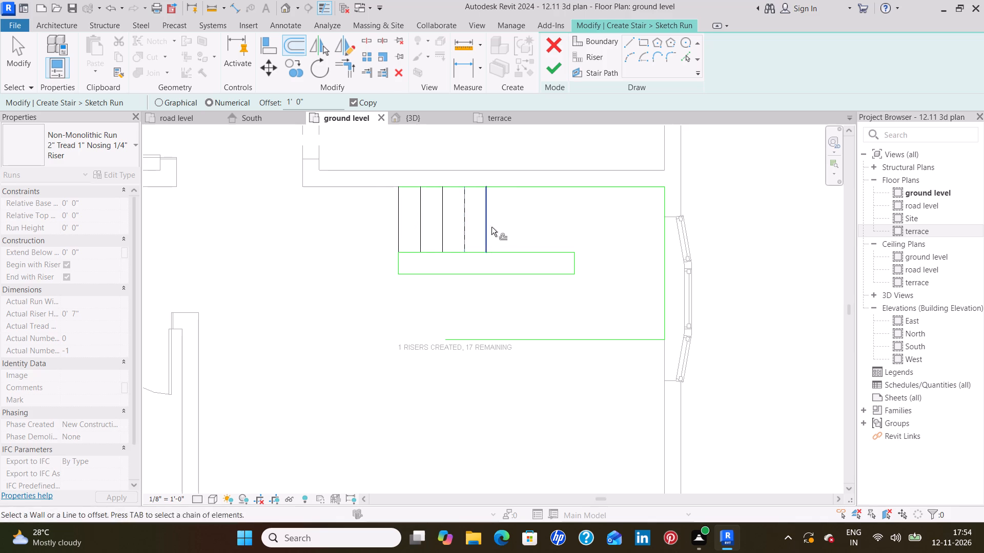
{"action": "left_click", "coordinate": [490, 228]}
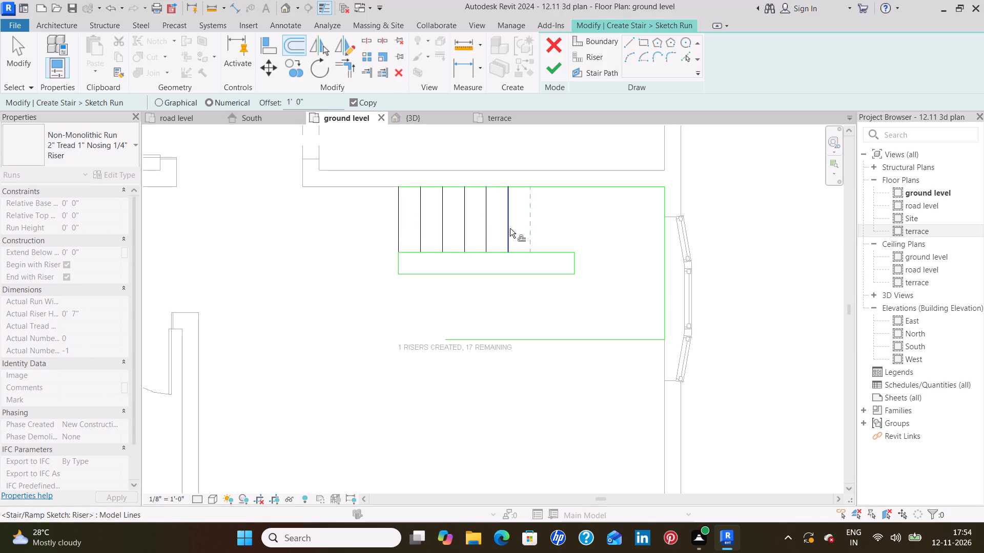
{"action": "left_click", "coordinate": [509, 228]}
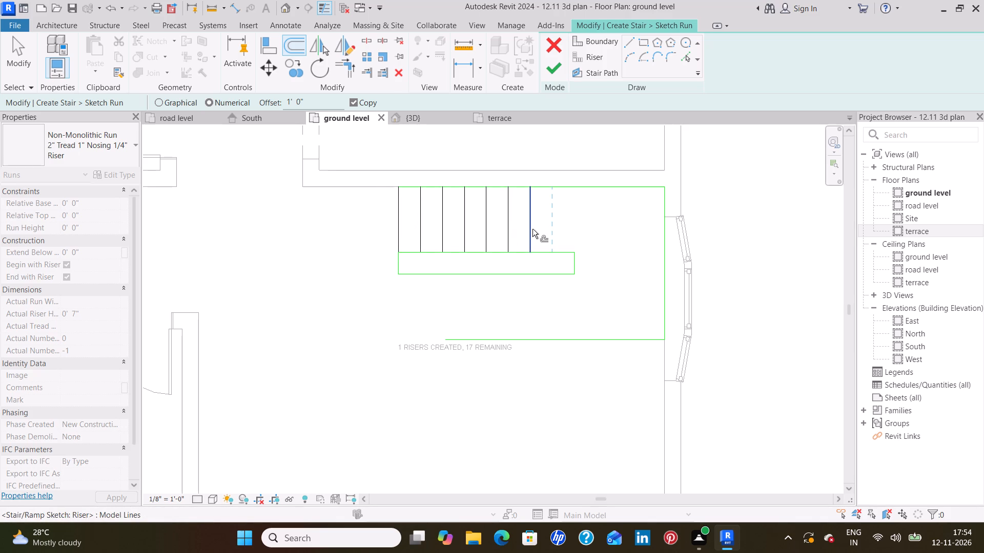
{"action": "left_click", "coordinate": [532, 229]}
{"action": "left_click", "coordinate": [556, 230]}
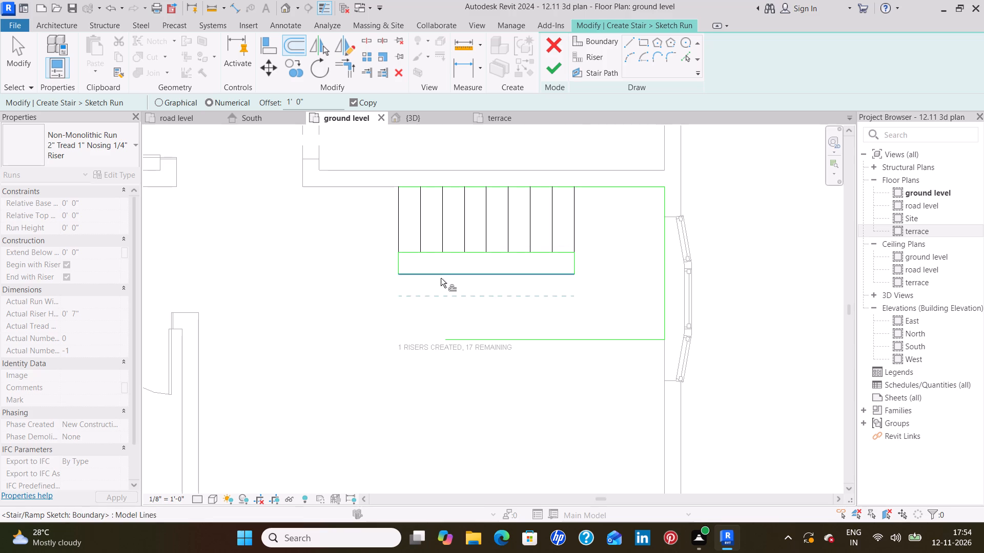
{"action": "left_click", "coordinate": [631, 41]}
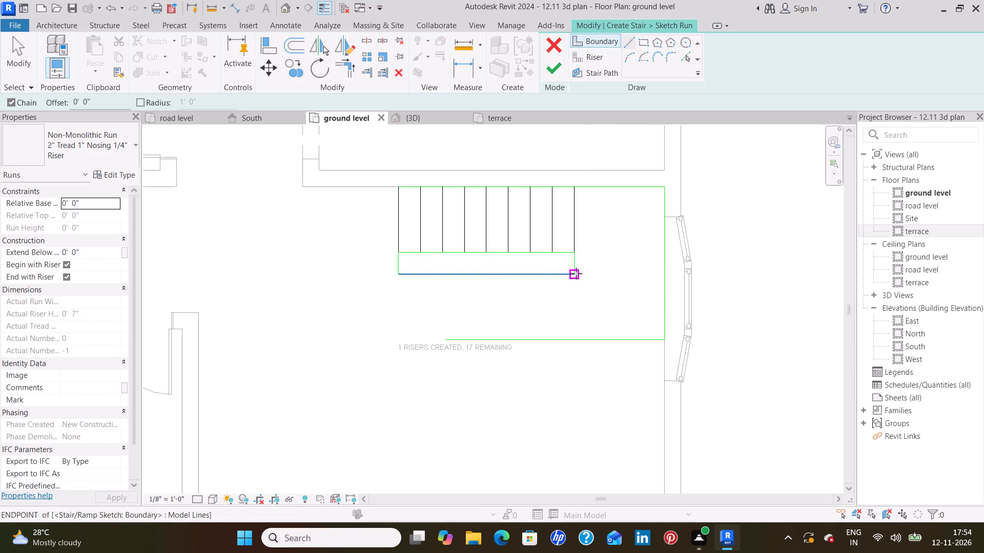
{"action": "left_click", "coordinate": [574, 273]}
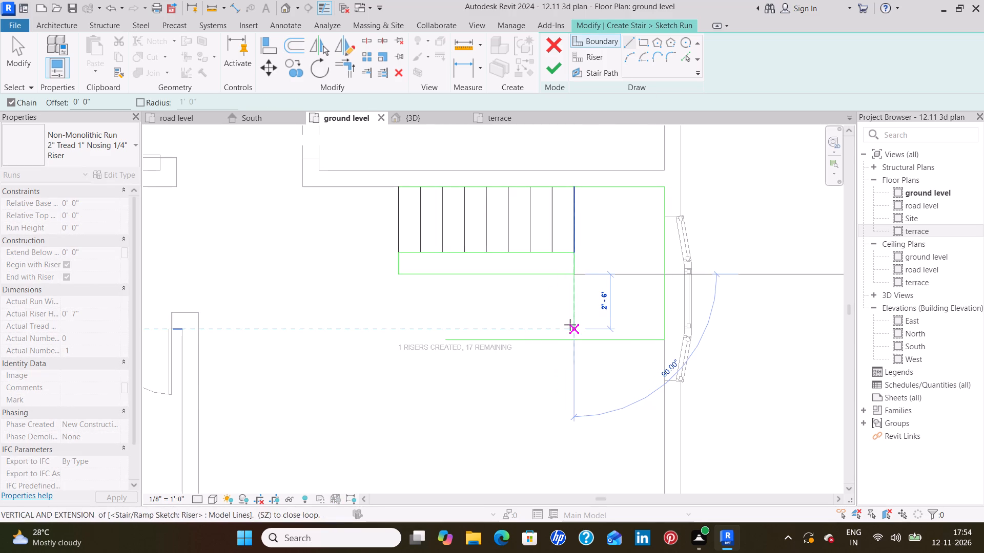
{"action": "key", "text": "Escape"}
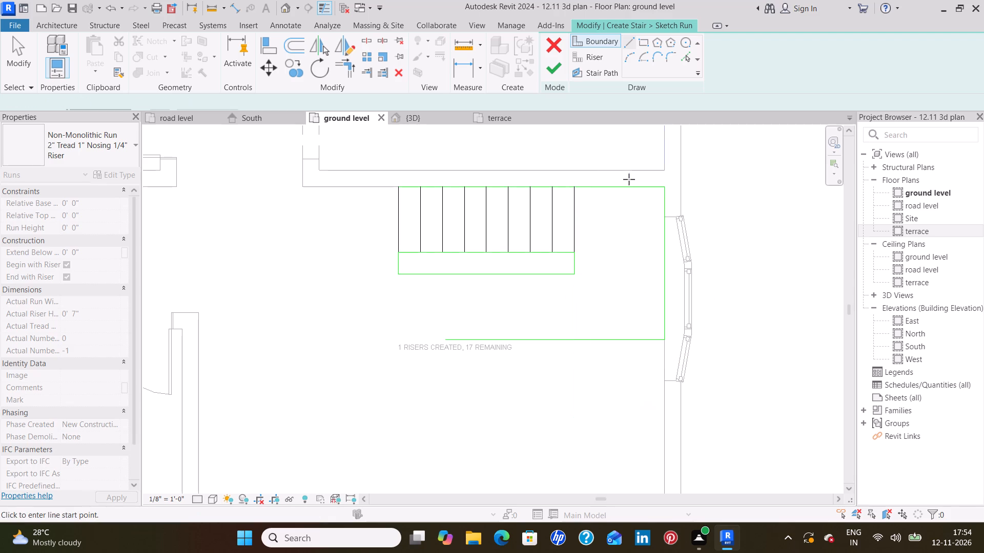
Draw a 3'-0" riser line from the inner rectangle's southeast corner down to the south outer boundary.
{"action": "left_click", "coordinate": [605, 58]}
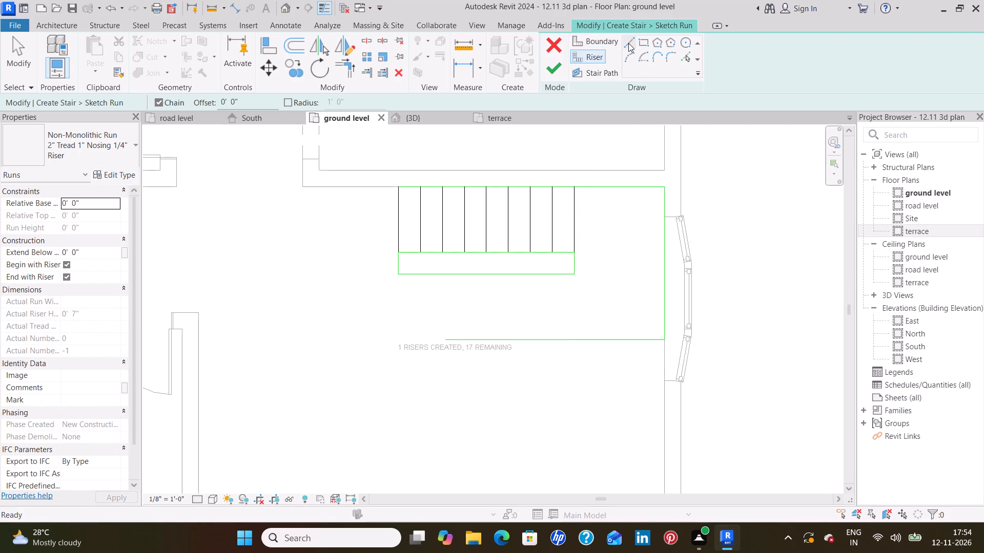
{"action": "left_click", "coordinate": [573, 274]}
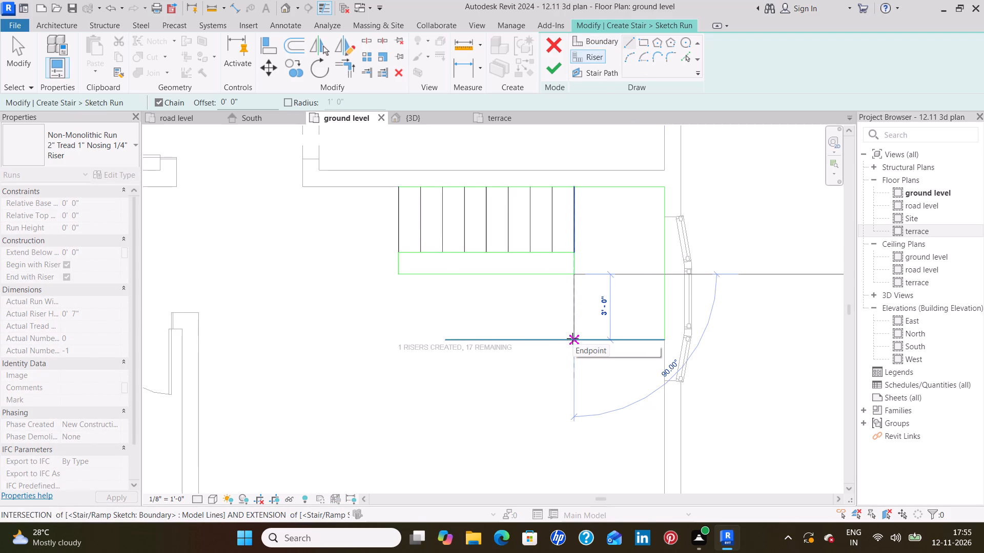
{"action": "left_click", "coordinate": [572, 338]}
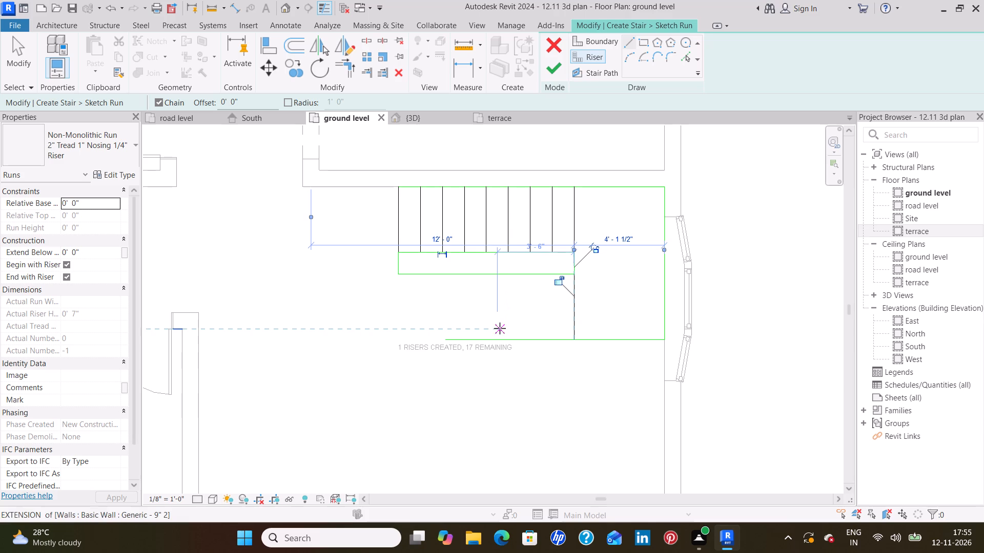
Offset copies of the south run's riser westward at 1'-0" spacing, adding six risers along the south run.
{"action": "key", "text": "o"}
{"action": "key", "text": "f"}
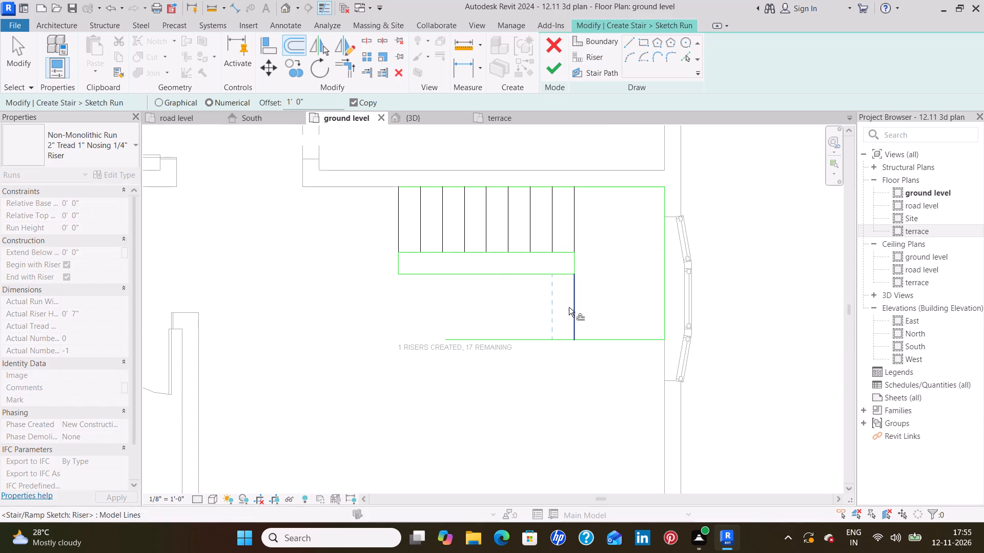
{"action": "left_click", "coordinate": [570, 307]}
{"action": "left_click", "coordinate": [546, 307]}
{"action": "left_click", "coordinate": [547, 311]}
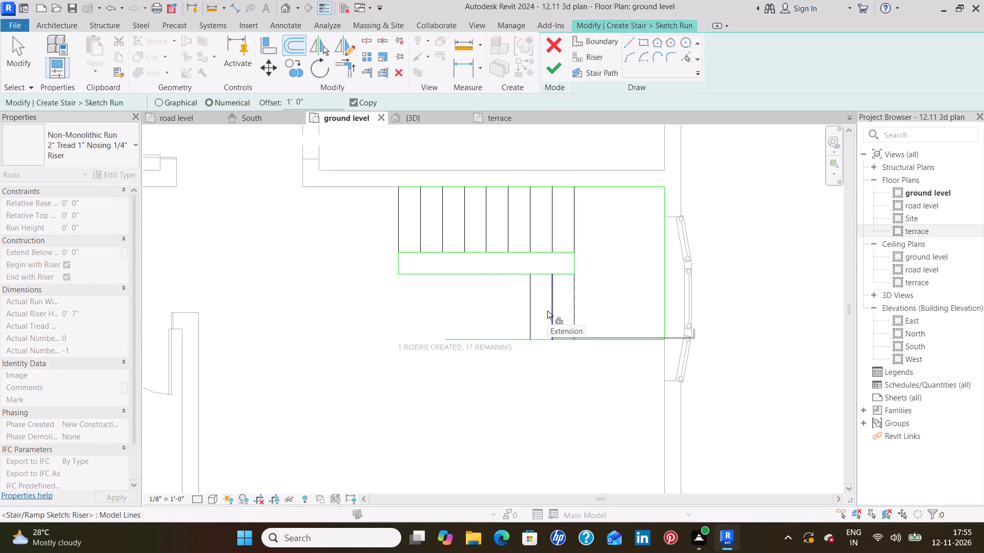
{"action": "left_click", "coordinate": [530, 313]}
{"action": "left_click", "coordinate": [508, 314]}
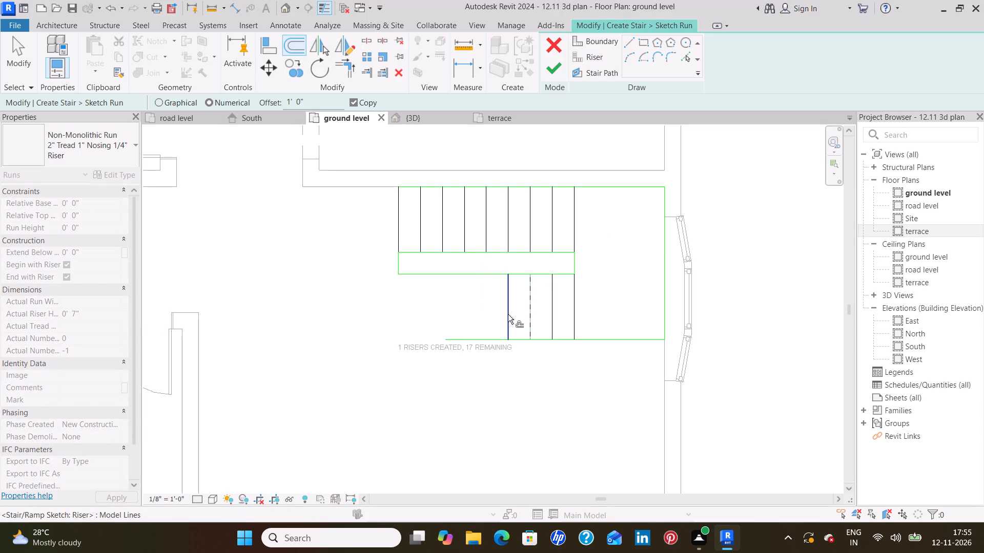
{"action": "left_click", "coordinate": [481, 315]}
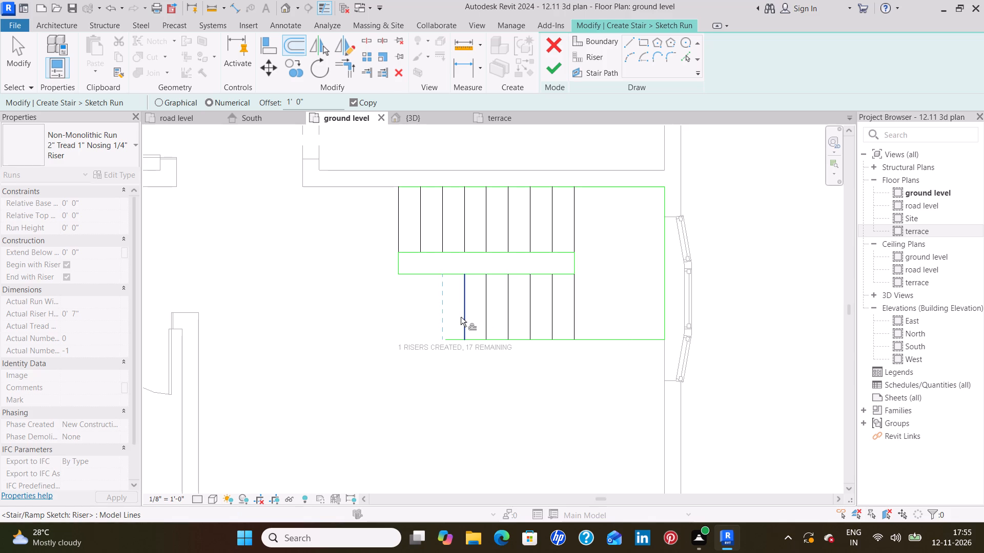
{"action": "left_click", "coordinate": [461, 317]}
{"action": "key", "text": "Escape"}
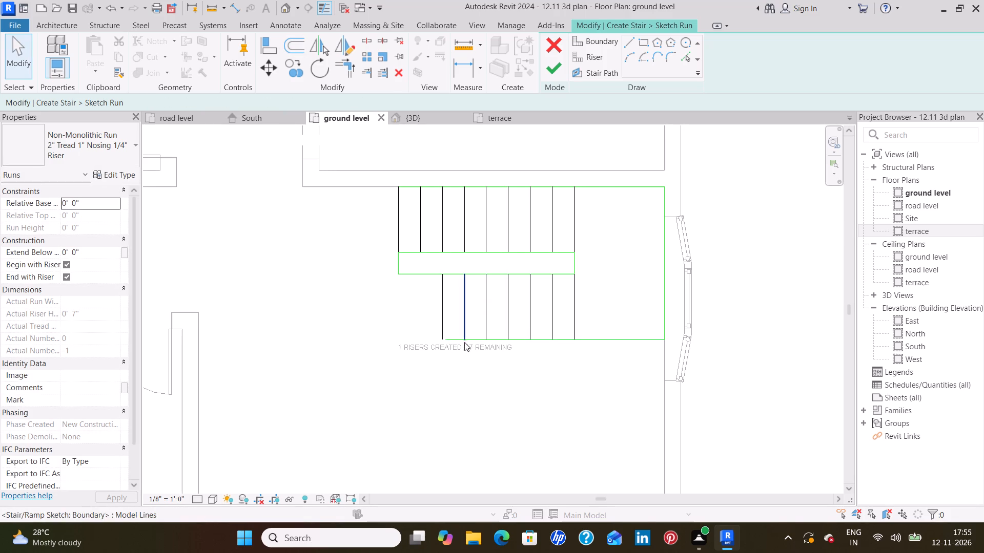
Extend the south outer boundary's west end to meet the bottom endpoint of the westernmost south-run riser.
{"action": "left_click", "coordinate": [452, 338]}
{"action": "scroll", "coordinate": [442, 341], "scroll_direction": "up", "scroll_amount": 6}
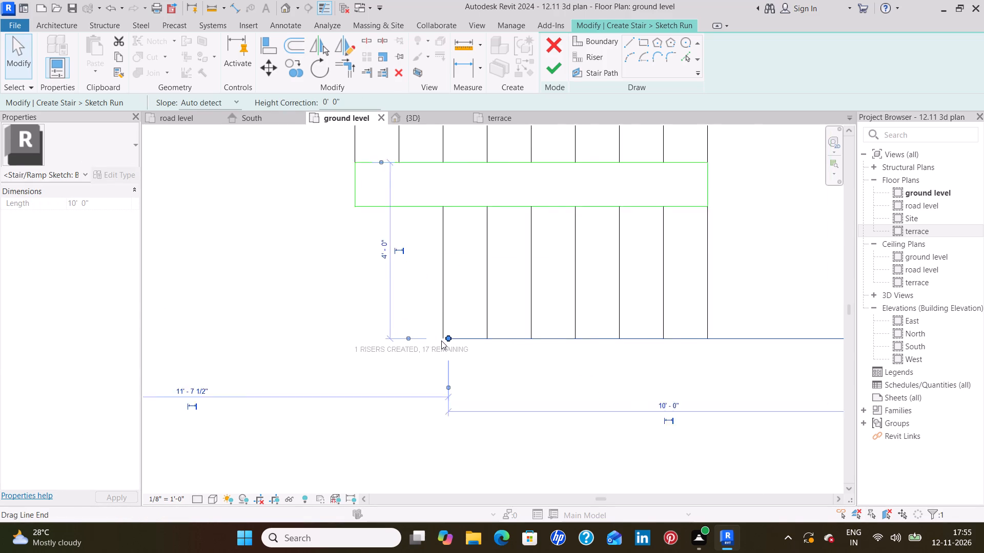
{"action": "scroll", "coordinate": [441, 341], "scroll_direction": "up", "scroll_amount": 5}
{"action": "left_click_drag", "start_coordinate": [457, 337], "coordinate": [453, 337]}
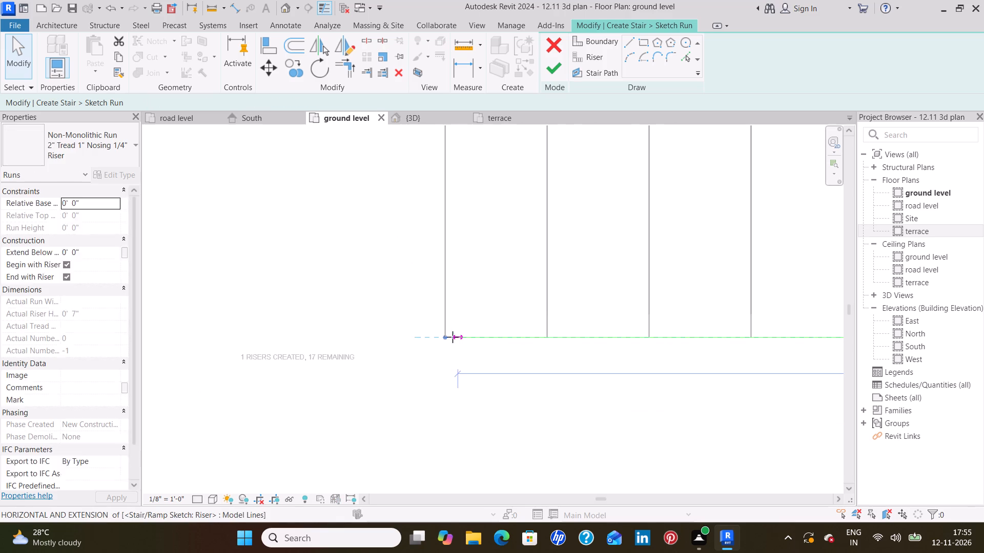
{"action": "left_click_drag", "start_coordinate": [453, 337], "coordinate": [445, 337]}
{"action": "key", "text": "Escape"}
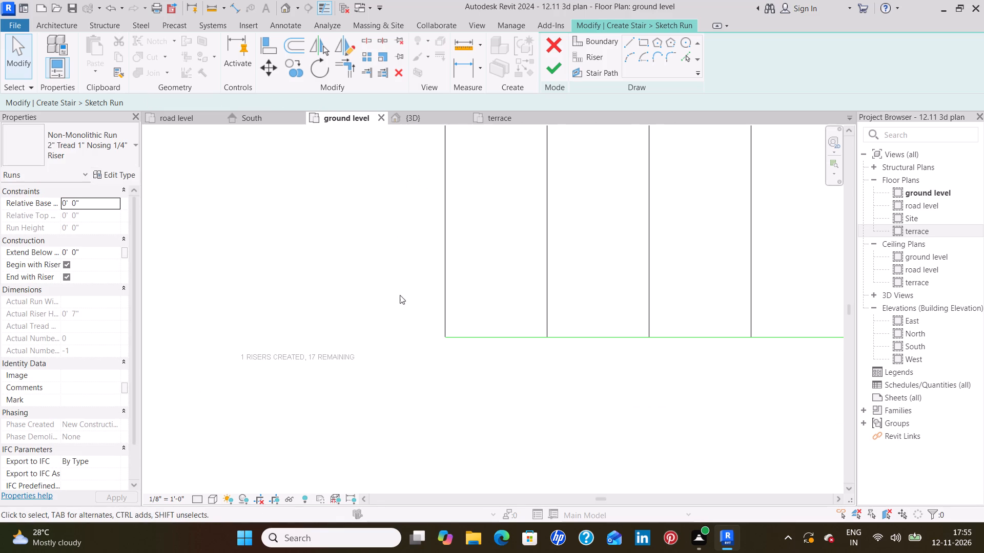
Draw the stair path from the first north riser's midpoint 9'-10" east, 4'-0" south, and back west to the last south riser.
{"action": "left_click", "coordinate": [608, 75]}
{"action": "scroll", "coordinate": [499, 253], "scroll_direction": "down", "scroll_amount": 10}
{"action": "middle_click_drag", "start_coordinate": [576, 201], "coordinate": [506, 284]}
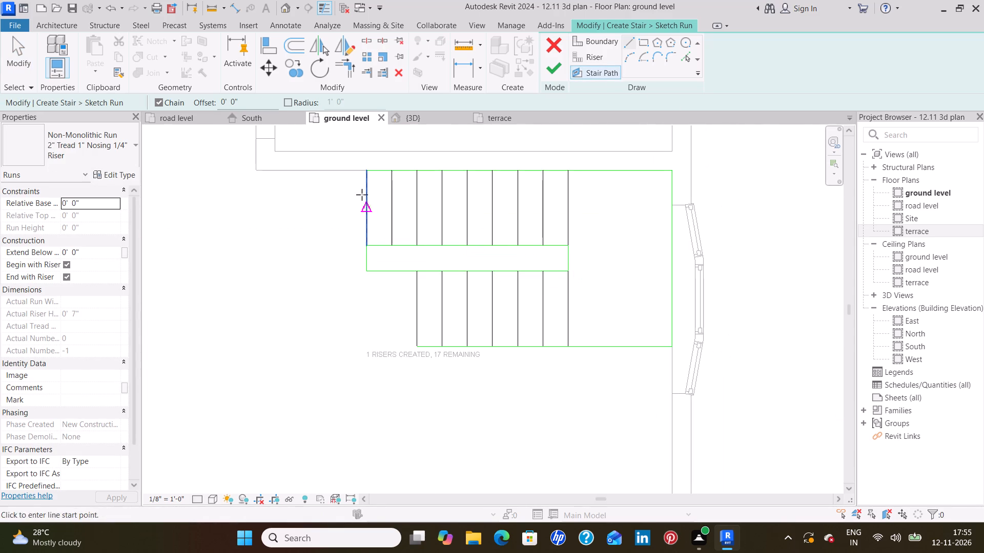
{"action": "left_click", "coordinate": [365, 207]}
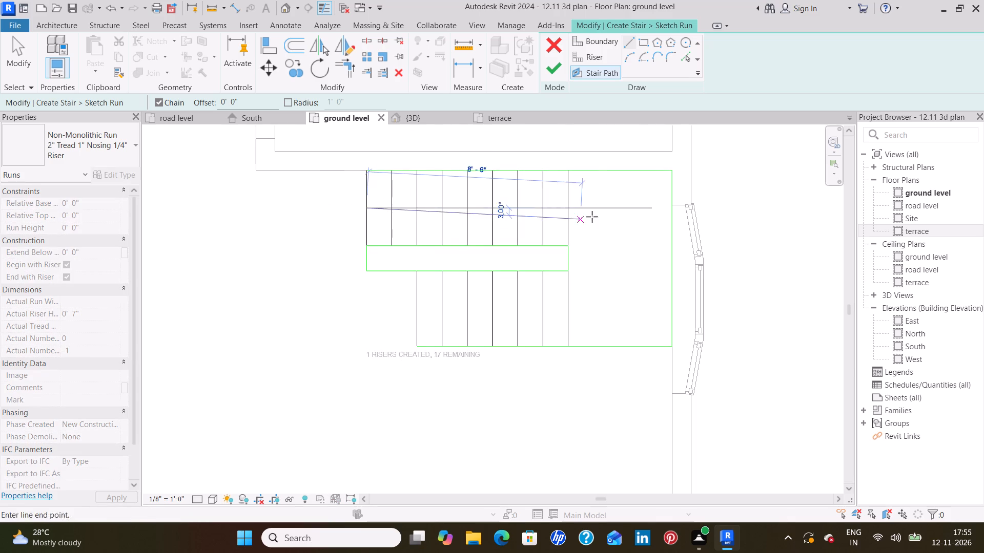
{"action": "left_click", "coordinate": [613, 208]}
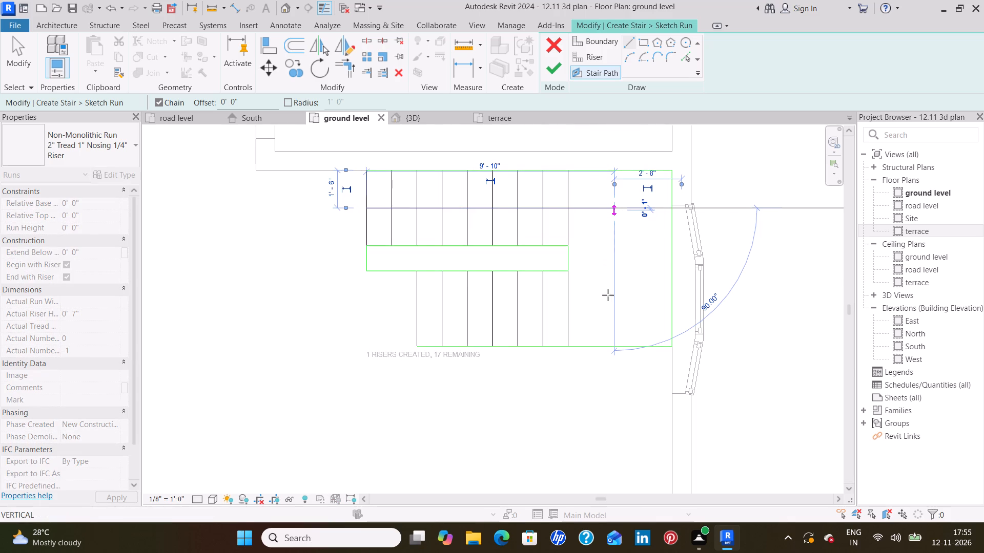
{"action": "left_click", "coordinate": [613, 308]}
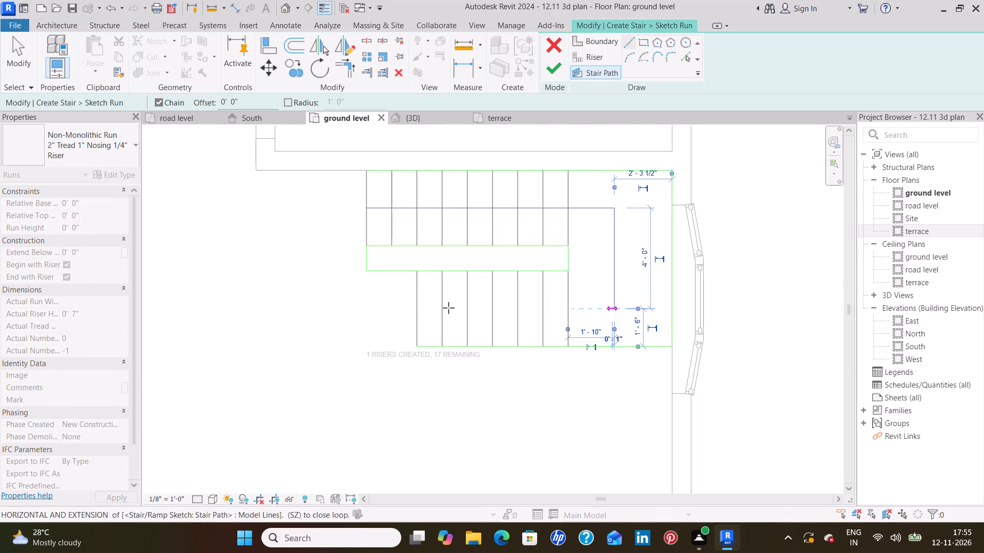
{"action": "left_click", "coordinate": [418, 310]}
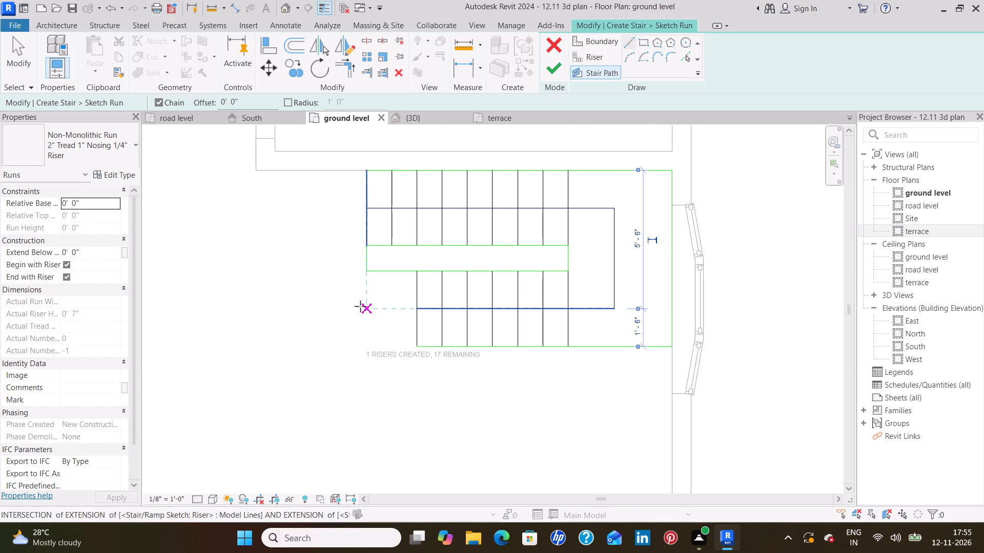
{"action": "key", "text": "Escape"}
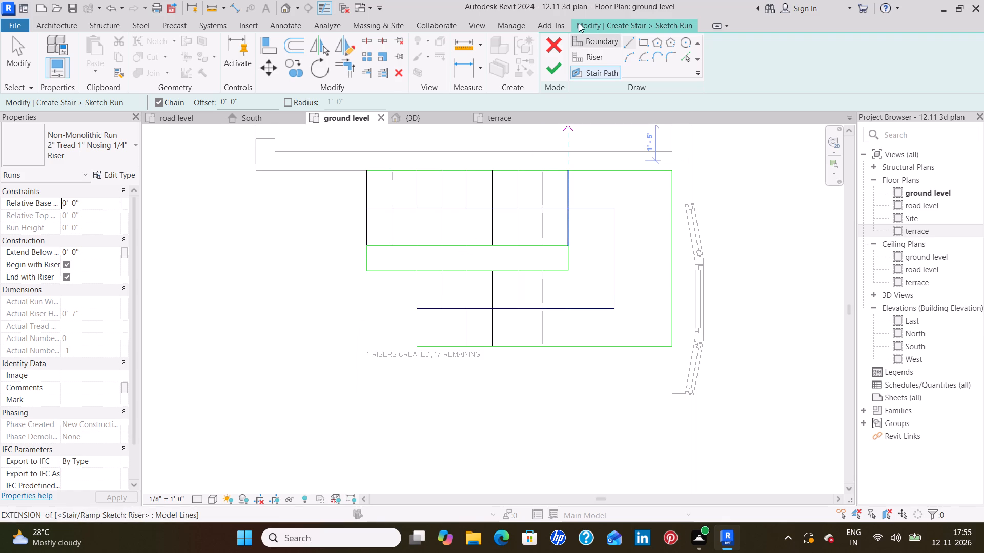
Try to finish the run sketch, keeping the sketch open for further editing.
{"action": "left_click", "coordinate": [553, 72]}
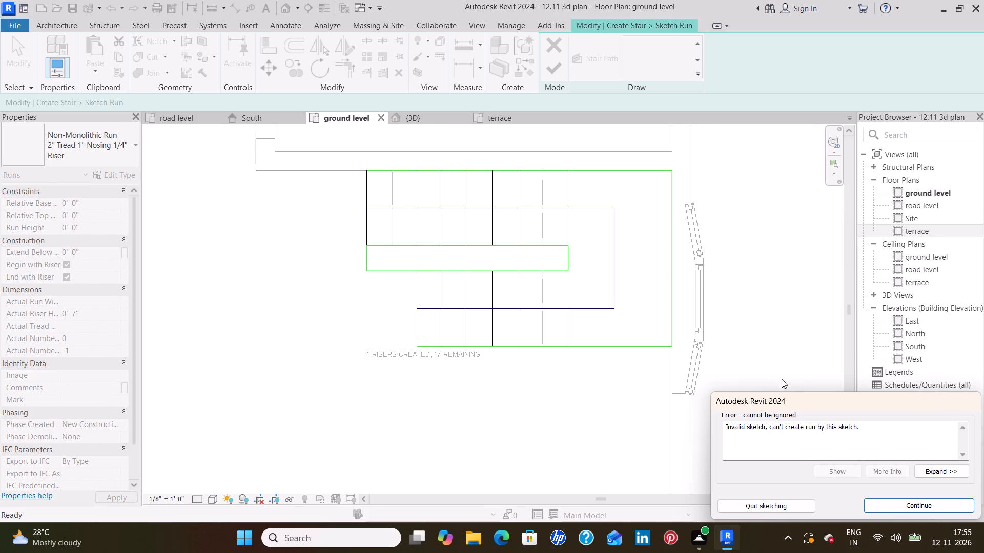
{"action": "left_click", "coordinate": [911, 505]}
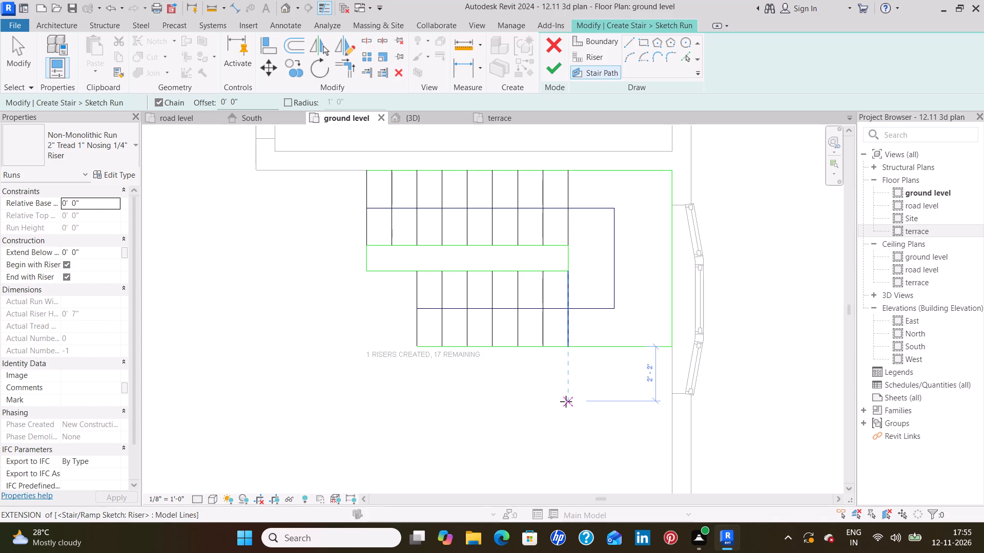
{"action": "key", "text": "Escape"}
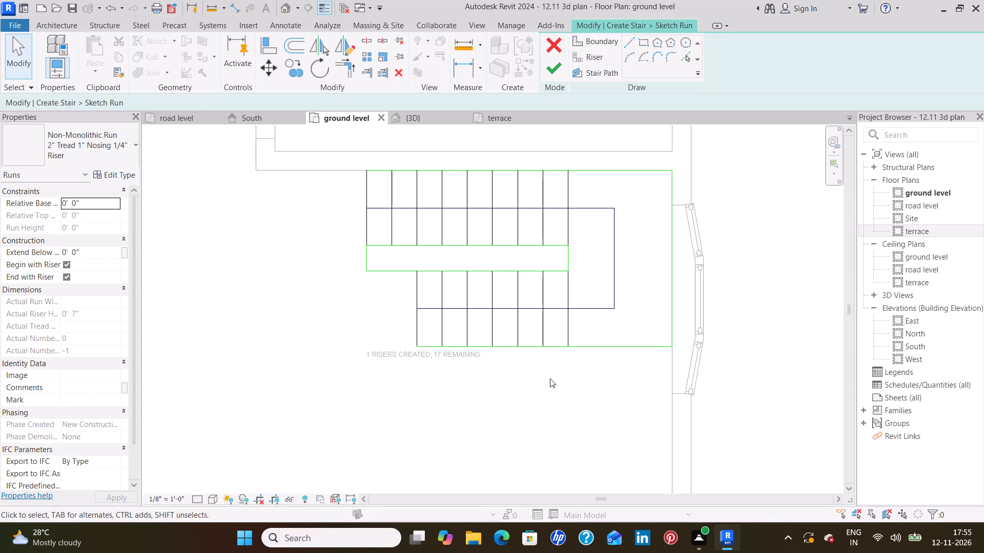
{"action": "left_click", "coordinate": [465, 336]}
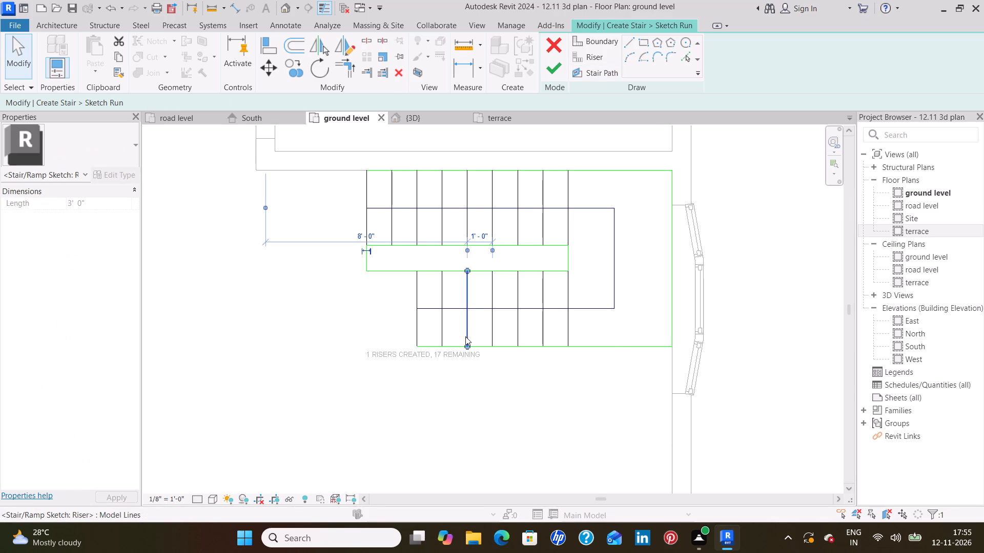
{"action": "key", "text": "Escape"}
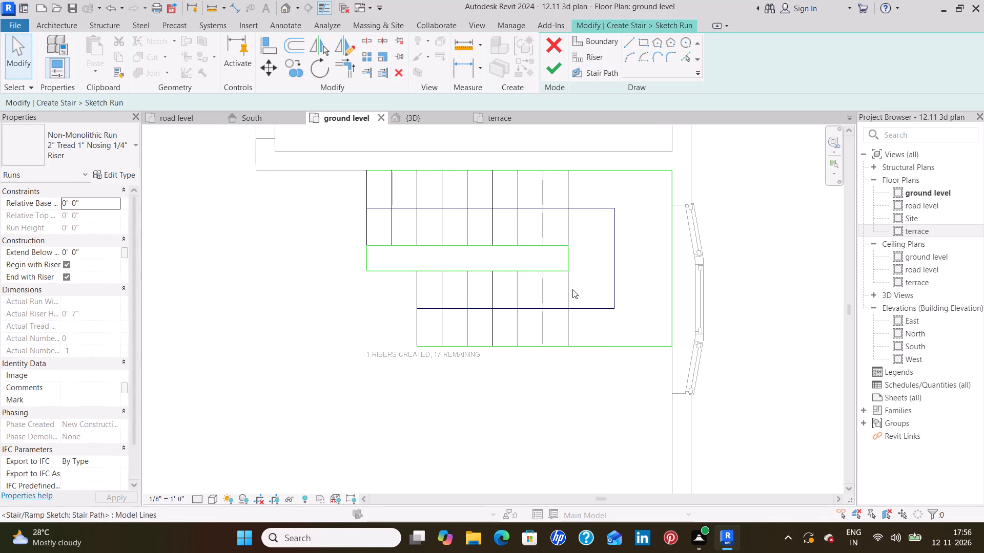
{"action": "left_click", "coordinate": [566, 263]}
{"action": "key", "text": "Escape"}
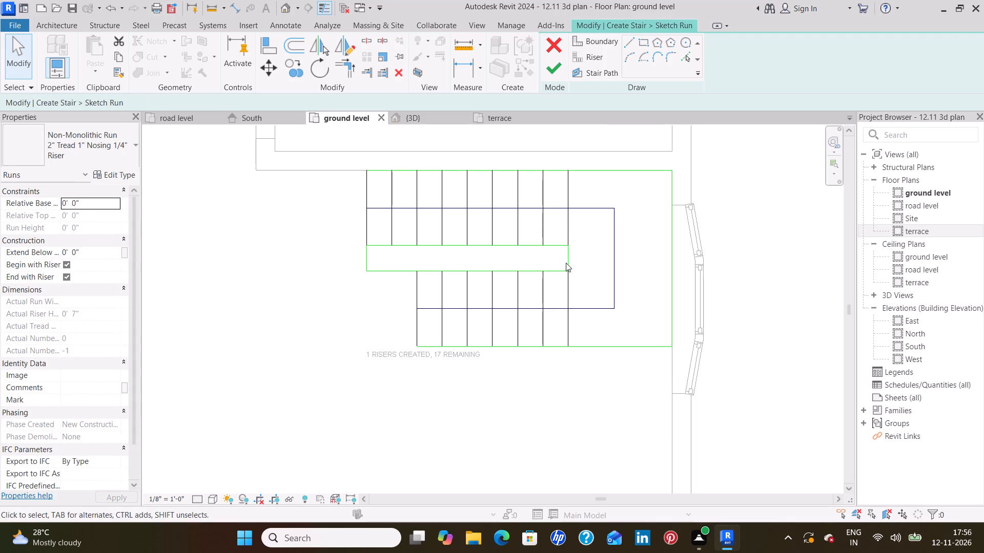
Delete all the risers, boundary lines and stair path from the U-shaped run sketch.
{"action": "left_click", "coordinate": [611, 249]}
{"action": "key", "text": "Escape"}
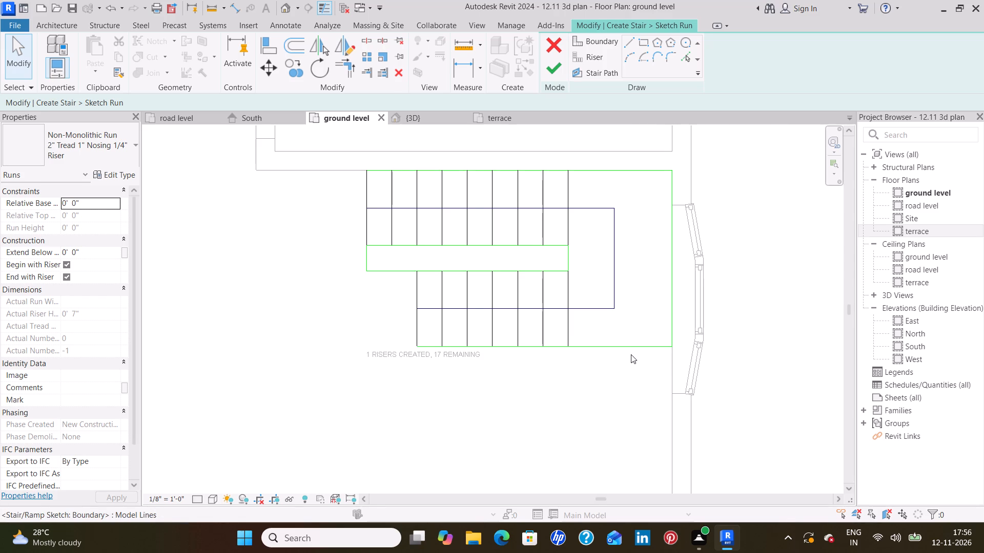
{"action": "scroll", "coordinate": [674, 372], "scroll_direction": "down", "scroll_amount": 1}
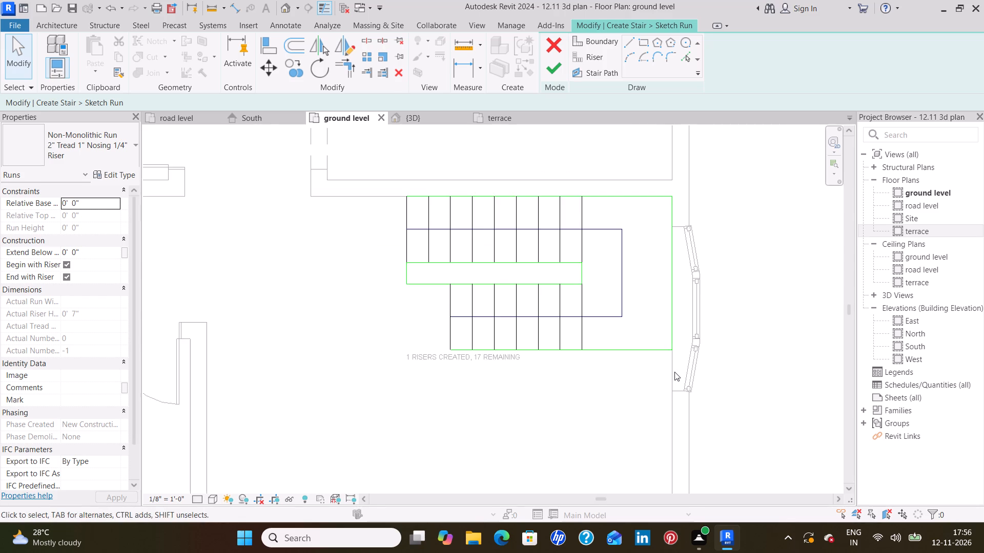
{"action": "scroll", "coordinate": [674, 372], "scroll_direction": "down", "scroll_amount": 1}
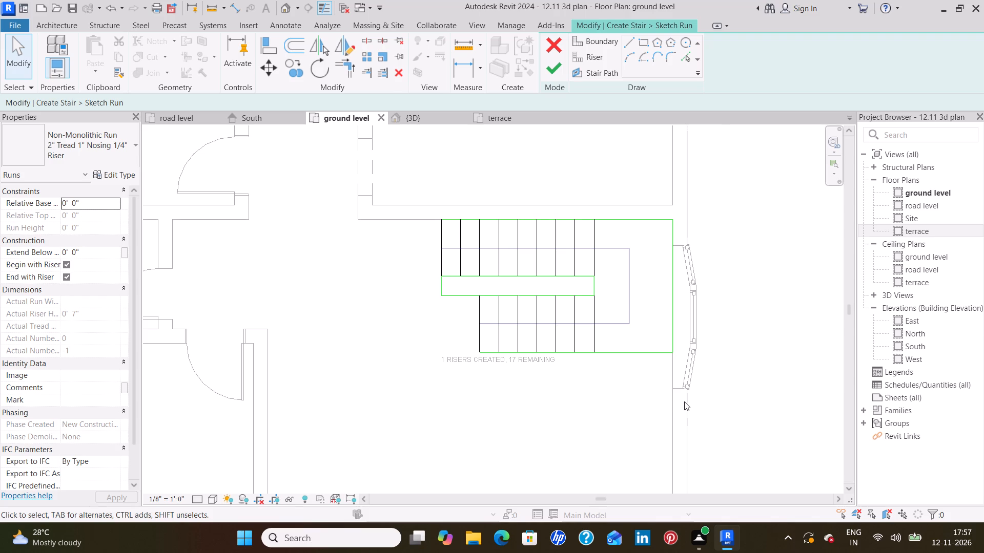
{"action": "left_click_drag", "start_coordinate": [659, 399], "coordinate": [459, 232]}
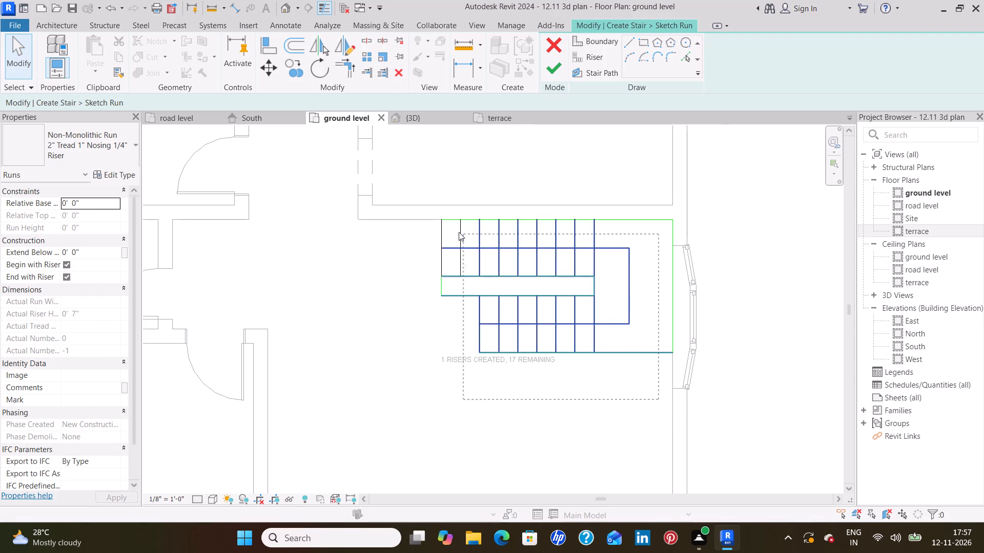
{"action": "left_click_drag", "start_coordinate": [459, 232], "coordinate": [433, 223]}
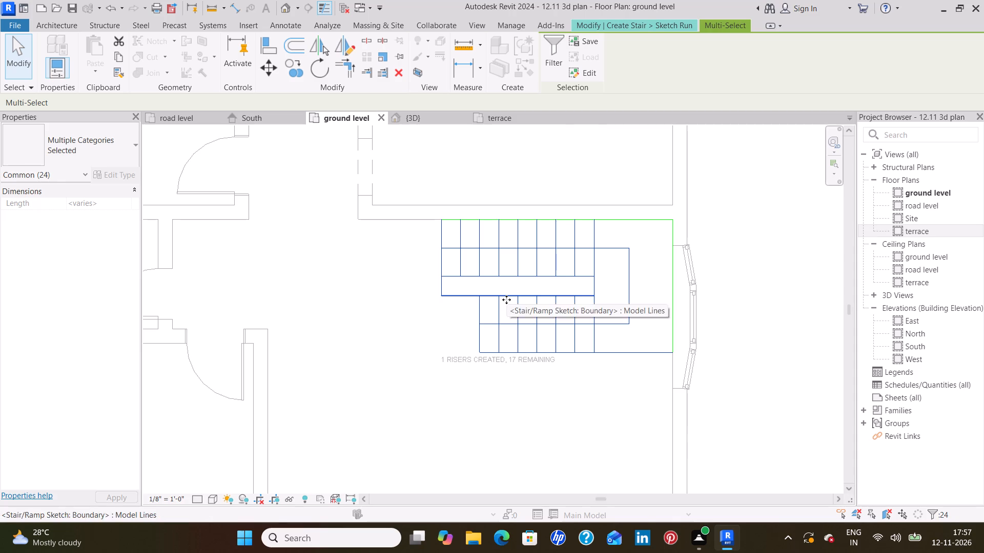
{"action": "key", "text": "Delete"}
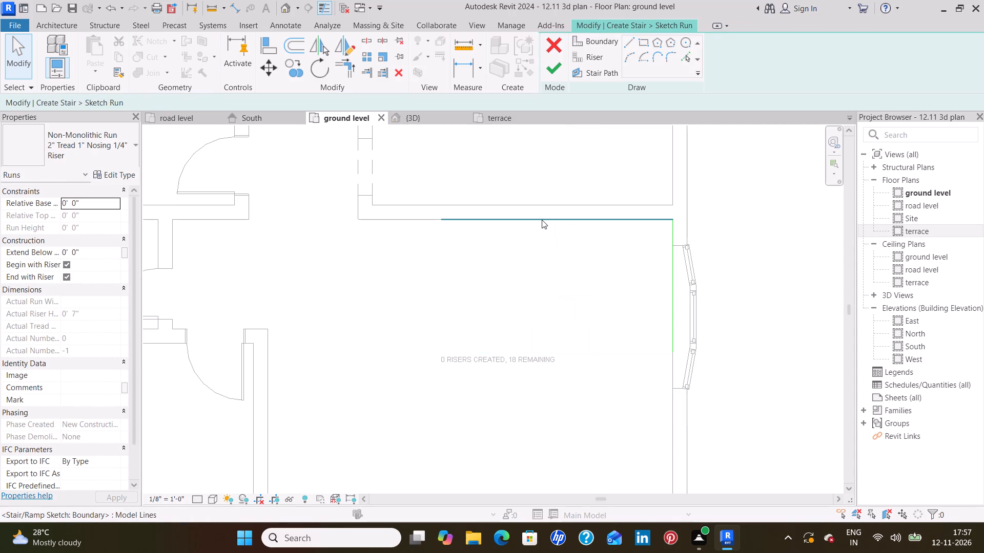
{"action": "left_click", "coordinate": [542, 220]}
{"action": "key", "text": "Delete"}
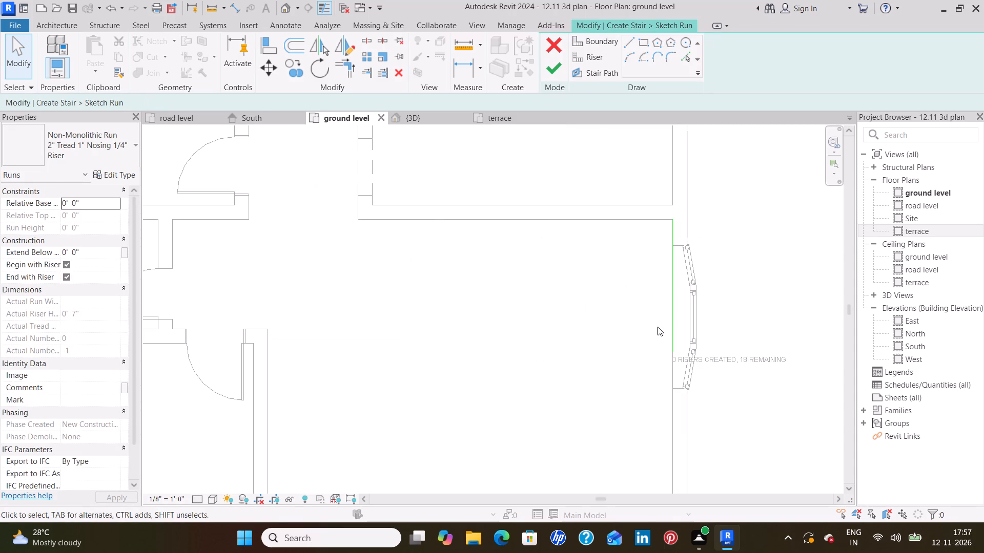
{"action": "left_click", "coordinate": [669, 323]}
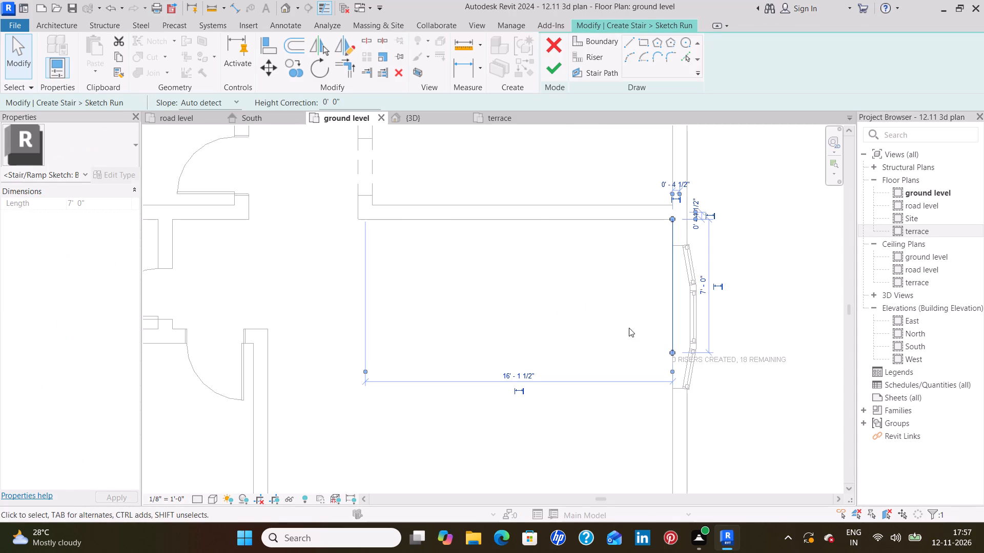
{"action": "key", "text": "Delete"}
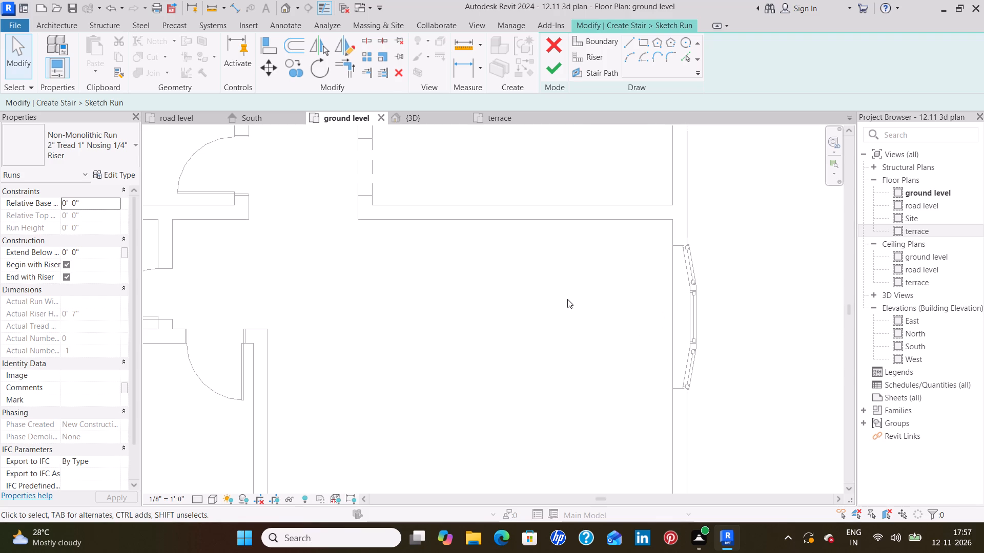
Discard the run sketch, cancel the stair creation, and dismiss the save reminder without saving.
{"action": "left_click", "coordinate": [550, 38]}
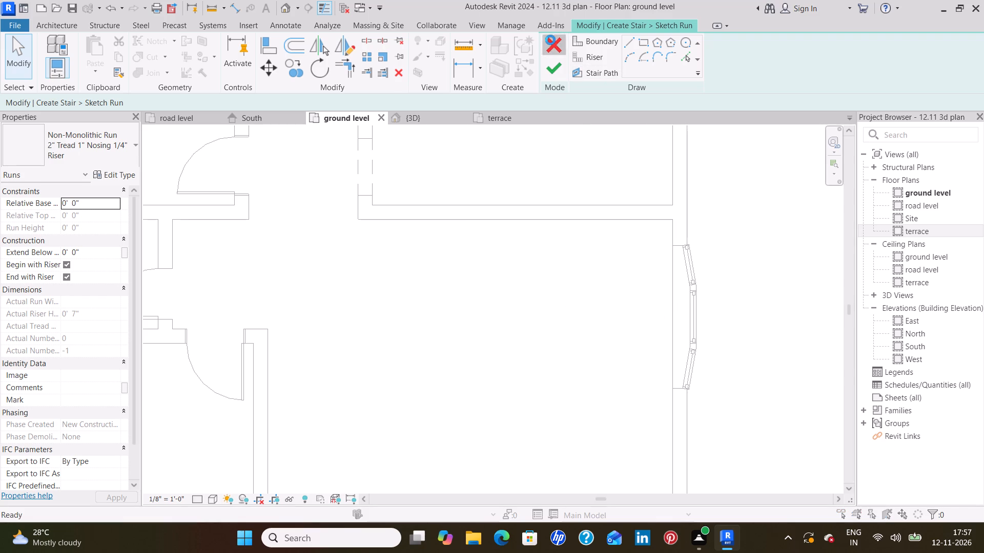
{"action": "left_click", "coordinate": [526, 282]}
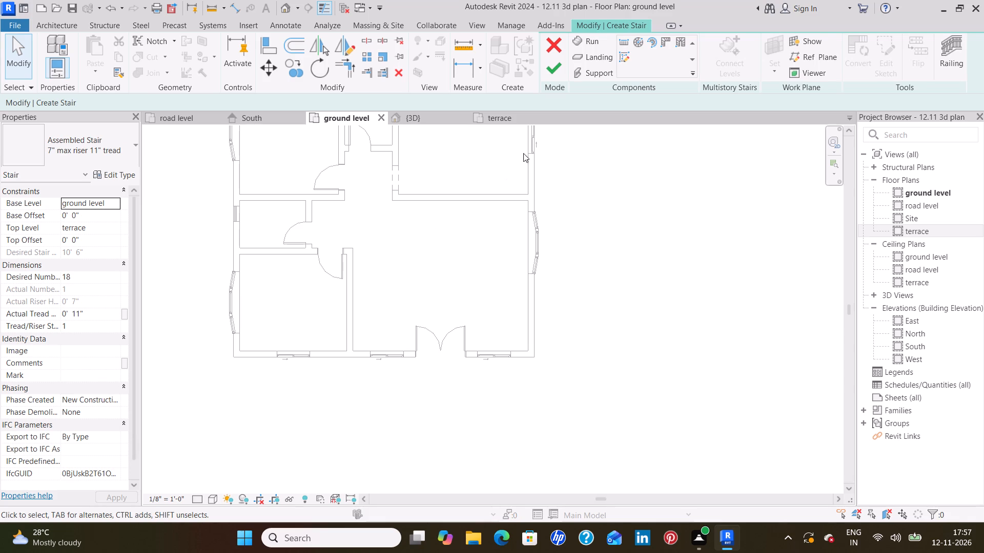
{"action": "left_click", "coordinate": [559, 47]}
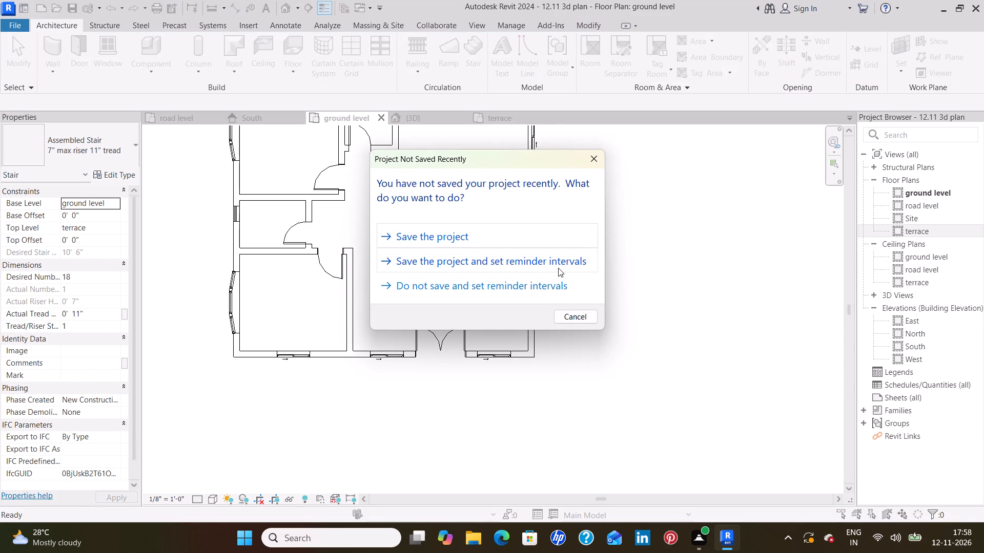
{"action": "left_click", "coordinate": [592, 157]}
Start a new stair and place a full-step spiral run of about 4'-0" radius in the hall near the east bay window.
{"action": "middle_click_drag", "start_coordinate": [638, 179], "coordinate": [638, 190]}
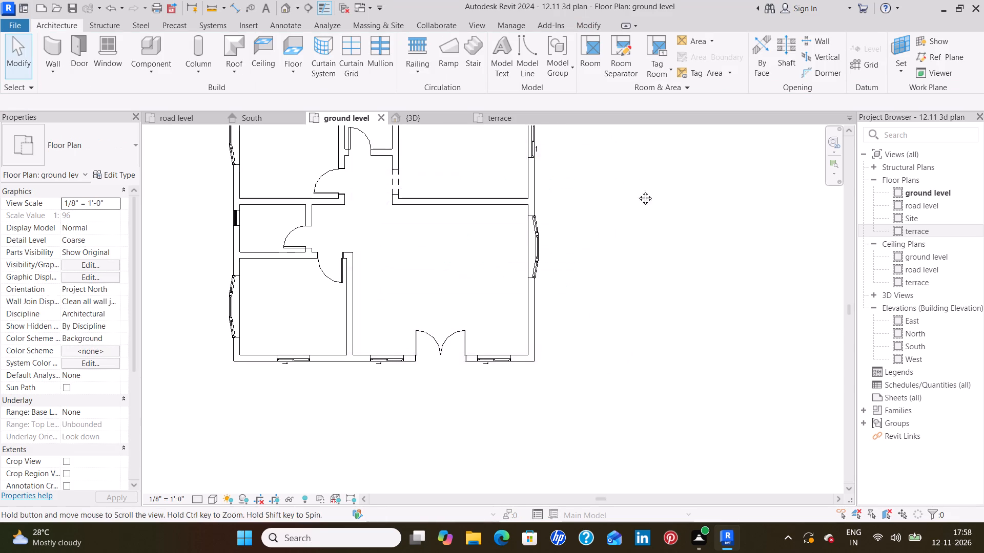
{"action": "middle_click_drag", "start_coordinate": [638, 190], "coordinate": [641, 222]}
{"action": "left_click", "coordinate": [477, 47]}
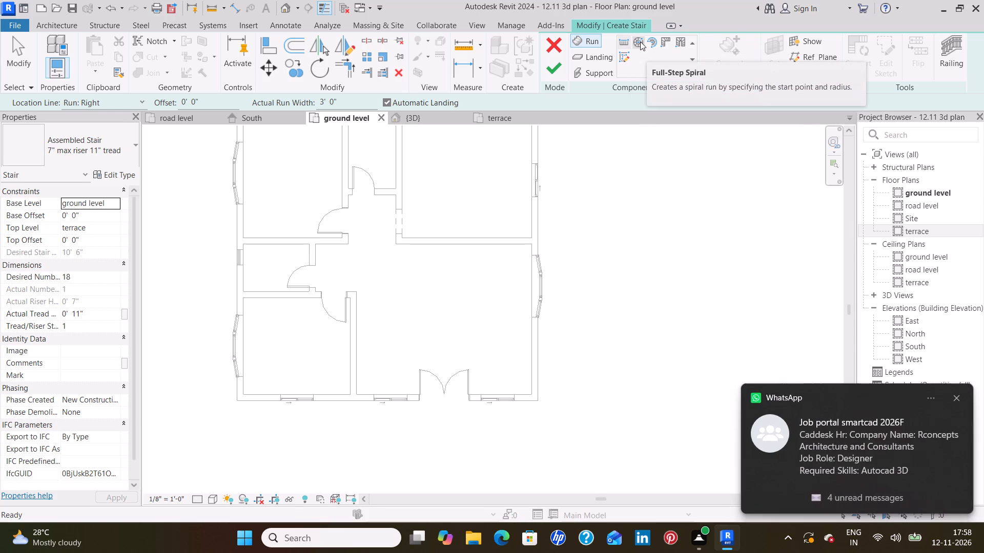
{"action": "left_click", "coordinate": [640, 41]}
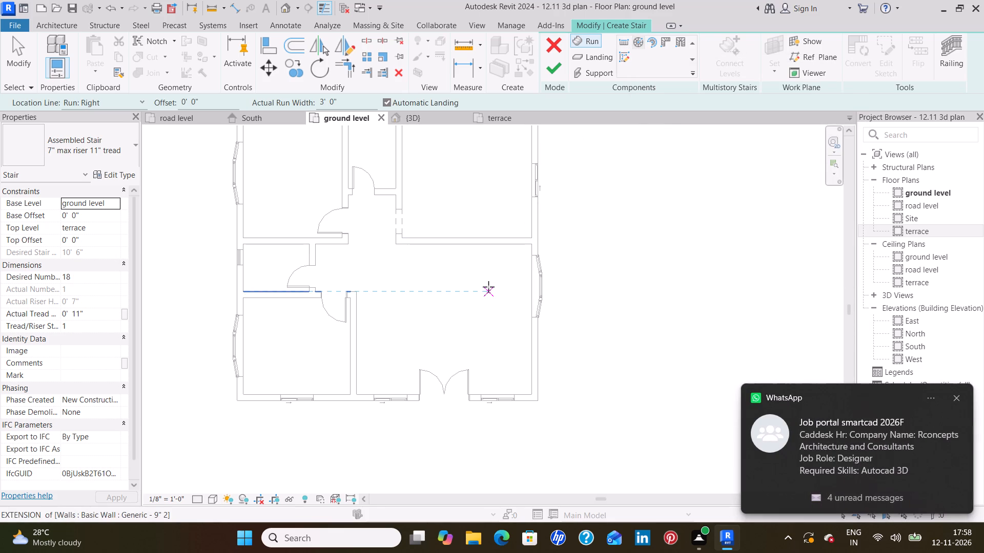
{"action": "left_click", "coordinate": [488, 287]}
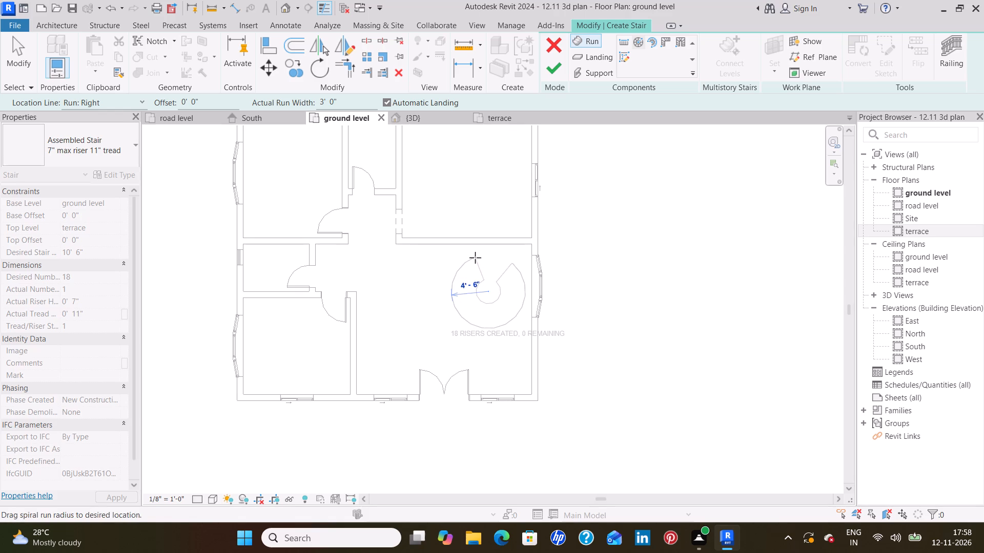
{"action": "left_click", "coordinate": [504, 261]}
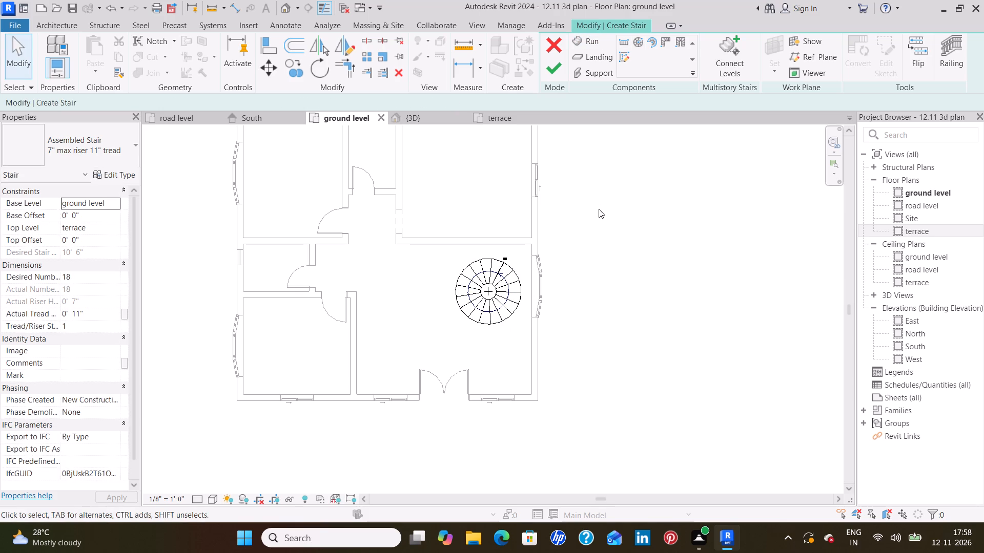
Switch to the 3D view and examine the spiral stair's placement inside the small building.
{"action": "left_click", "coordinate": [427, 121]}
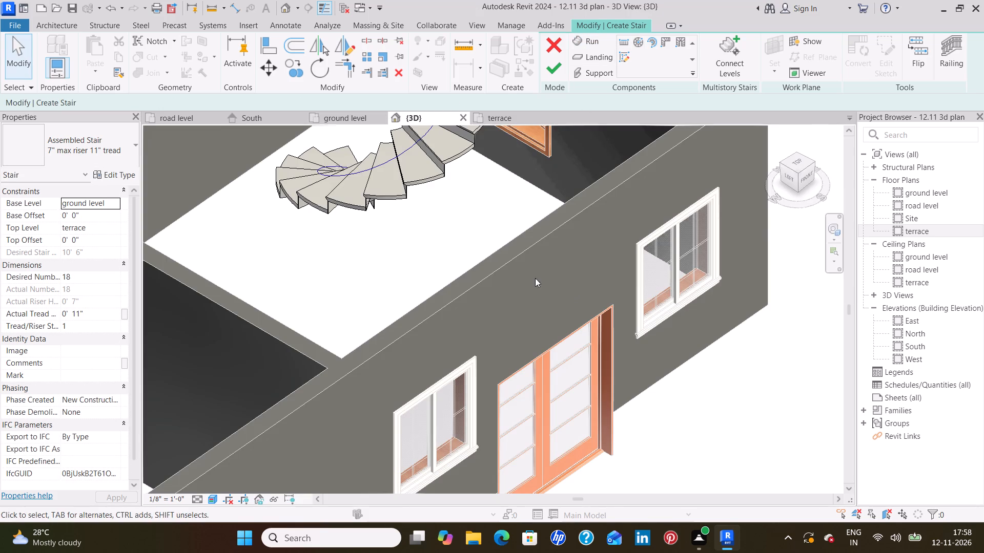
{"action": "middle_click_drag", "start_coordinate": [438, 272], "coordinate": [503, 265], "text": "shift"}
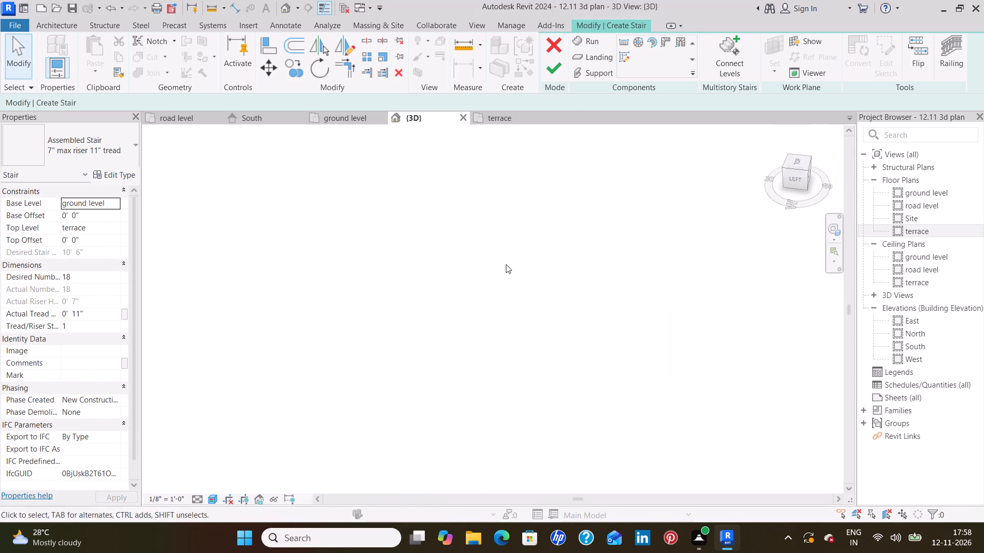
{"action": "scroll", "coordinate": [506, 264], "scroll_direction": "down", "scroll_amount": 9}
{"action": "scroll", "coordinate": [591, 241], "scroll_direction": "down", "scroll_amount": 8}
{"action": "scroll", "coordinate": [364, 182], "scroll_direction": "up", "scroll_amount": 5}
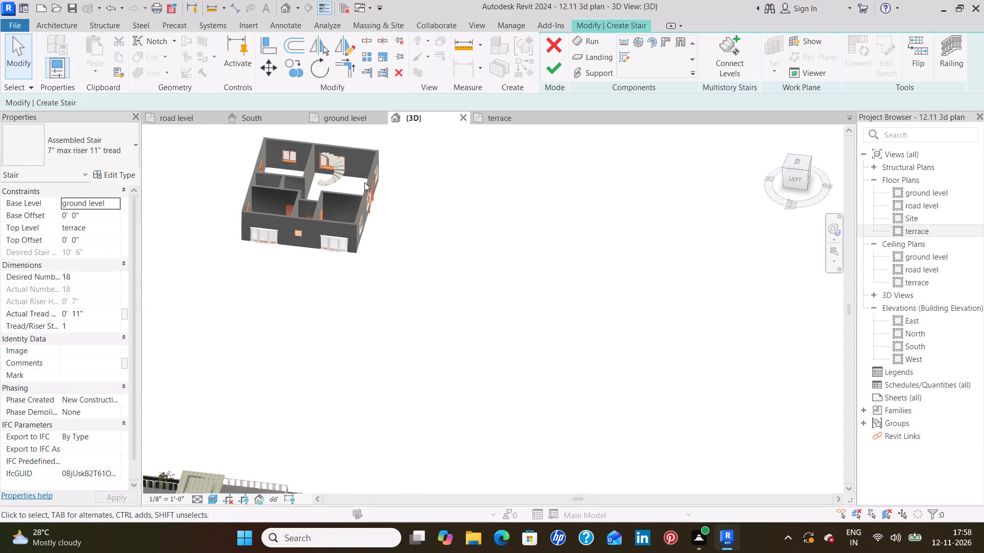
{"action": "scroll", "coordinate": [364, 182], "scroll_direction": "up", "scroll_amount": 2}
{"action": "middle_click_drag", "start_coordinate": [362, 174], "coordinate": [498, 248]}
{"action": "scroll", "coordinate": [420, 216], "scroll_direction": "up", "scroll_amount": 3}
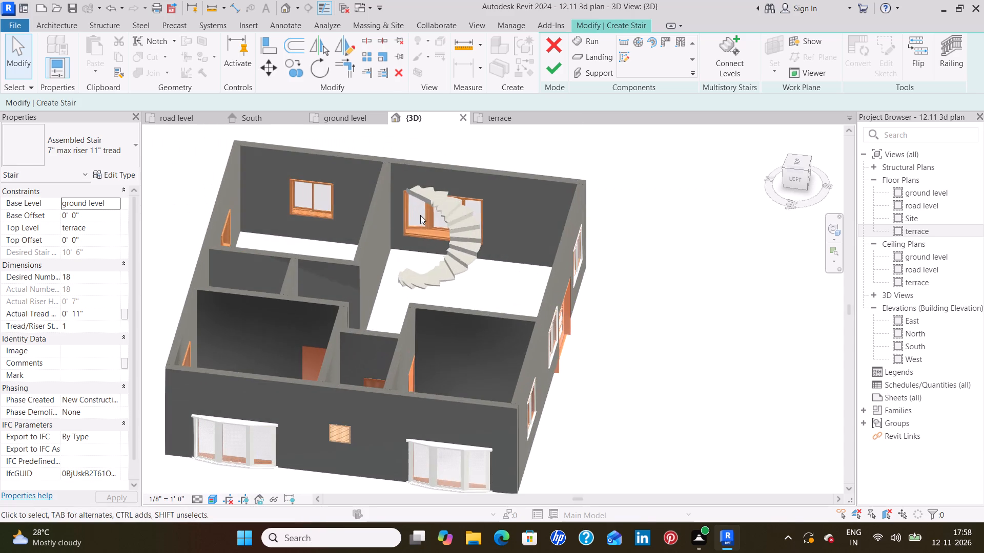
{"action": "middle_click_drag", "start_coordinate": [437, 220], "coordinate": [452, 261]}
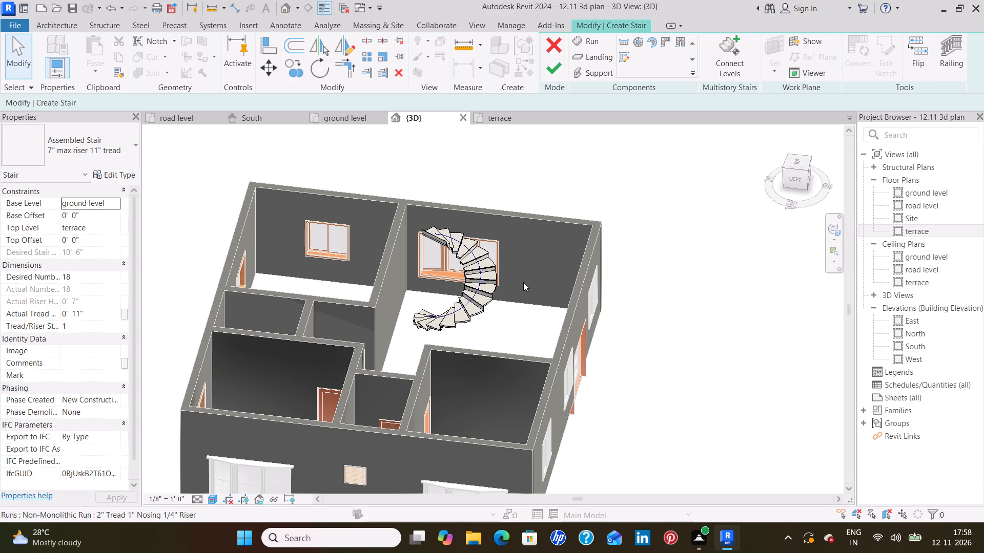
Select the spiral run and examine its treads and start and end gap from the side and above.
{"action": "left_click", "coordinate": [506, 327]}
{"action": "left_click", "coordinate": [474, 308]}
{"action": "scroll", "coordinate": [501, 302], "scroll_direction": "up", "scroll_amount": 4}
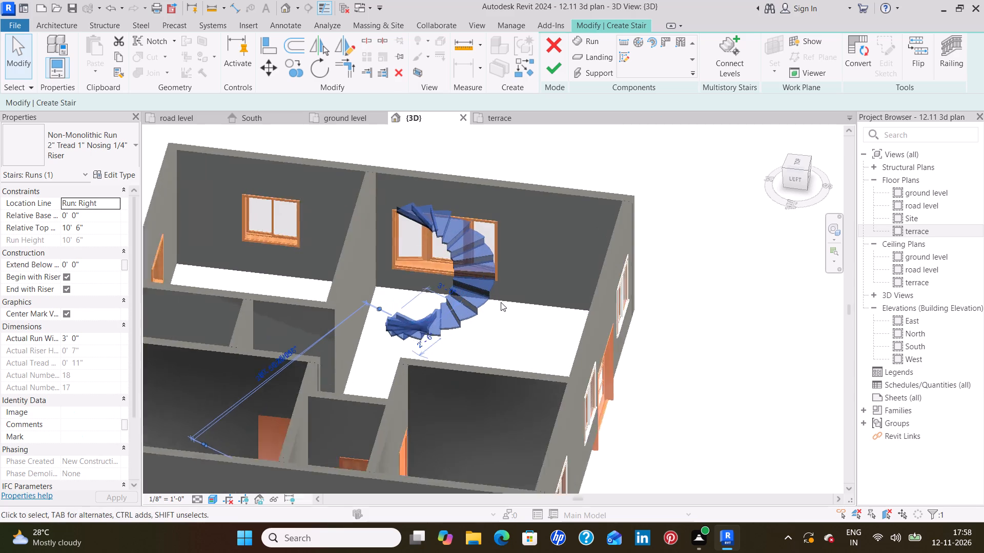
{"action": "scroll", "coordinate": [500, 302], "scroll_direction": "up", "scroll_amount": 3}
{"action": "middle_click_drag", "start_coordinate": [473, 309], "coordinate": [529, 348]}
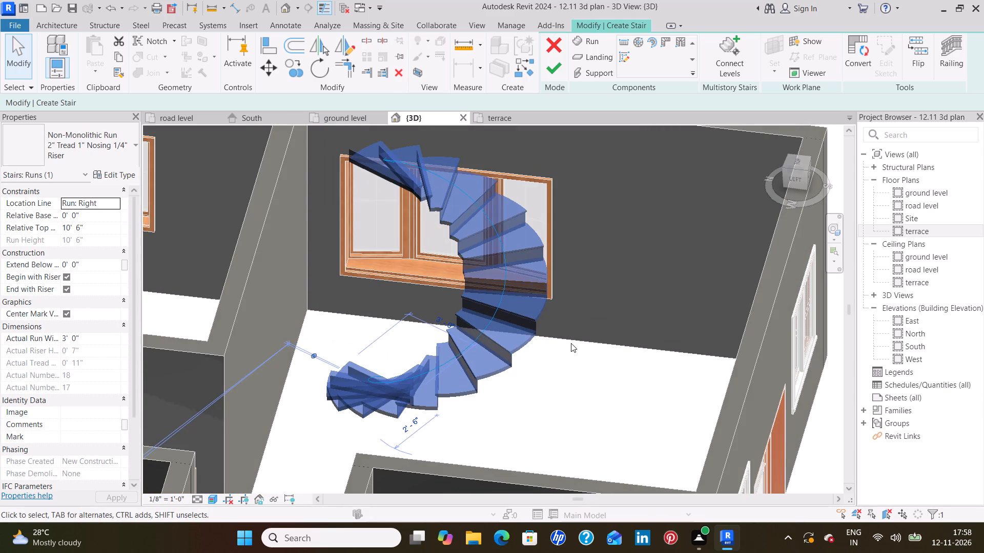
{"action": "middle_click_drag", "start_coordinate": [604, 332], "coordinate": [597, 356], "text": "shift"}
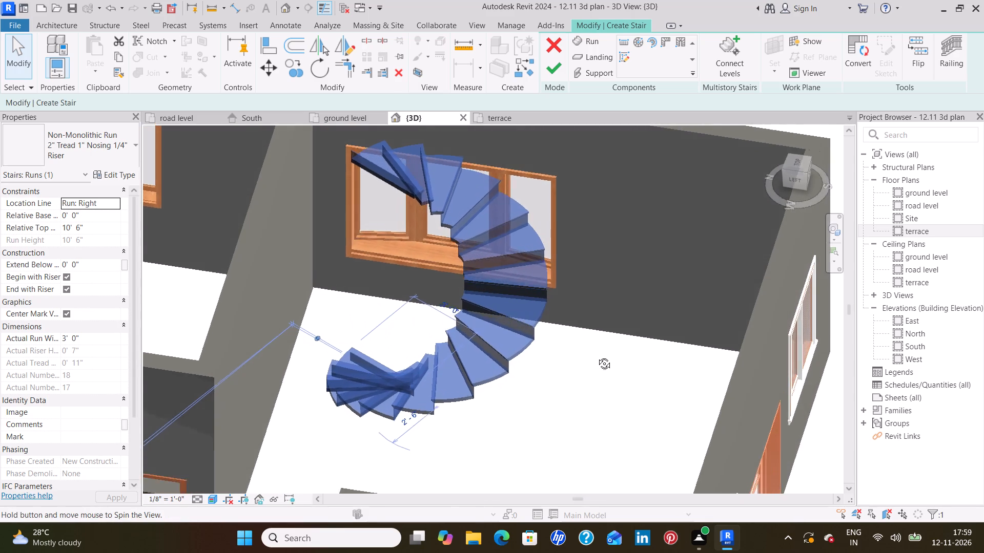
{"action": "middle_click_drag", "start_coordinate": [597, 356], "coordinate": [500, 412], "text": "shift"}
{"action": "middle_click_drag", "start_coordinate": [513, 402], "coordinate": [514, 405], "text": "shift"}
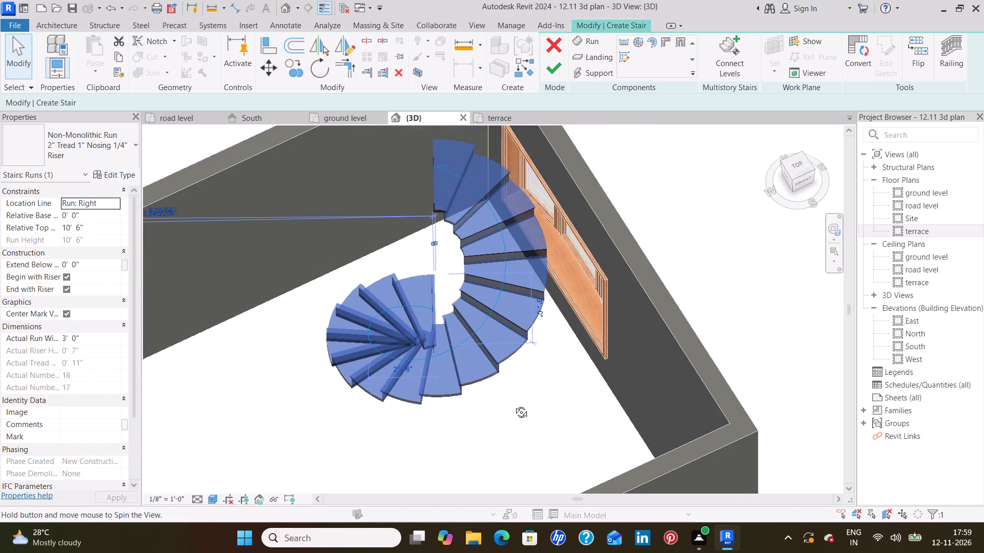
{"action": "middle_click_drag", "start_coordinate": [514, 405], "coordinate": [392, 439], "text": "shift"}
{"action": "middle_click_drag", "start_coordinate": [453, 432], "coordinate": [416, 441], "text": "shift"}
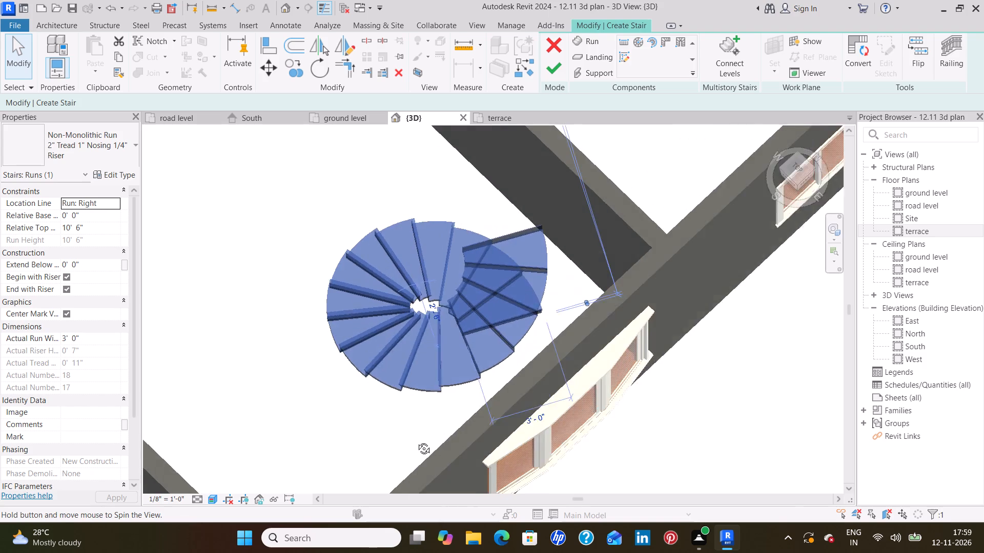
{"action": "middle_click_drag", "start_coordinate": [416, 441], "coordinate": [416, 434], "text": "shift"}
{"action": "middle_click_drag", "start_coordinate": [649, 224], "coordinate": [693, 313]}
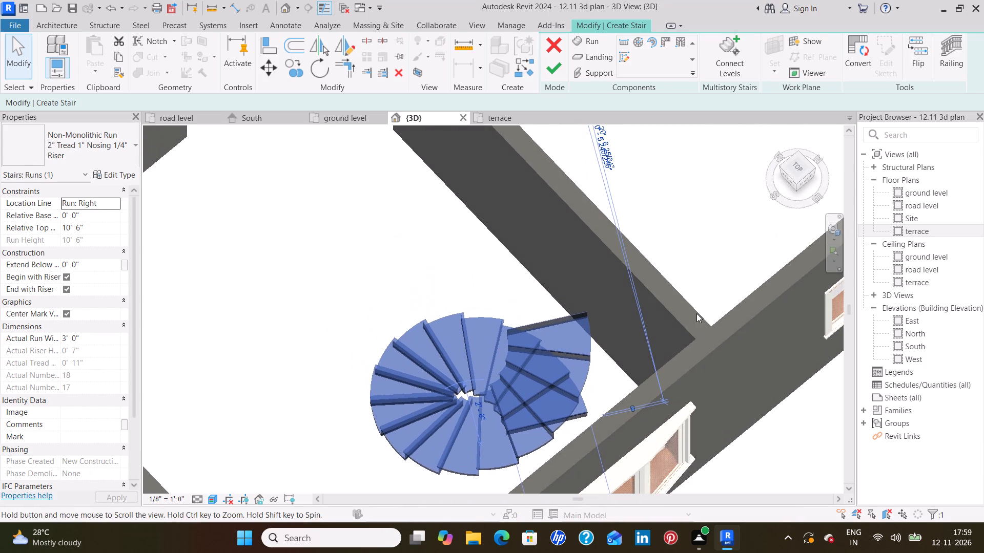
{"action": "middle_click_drag", "start_coordinate": [680, 232], "coordinate": [679, 335], "text": "shift"}
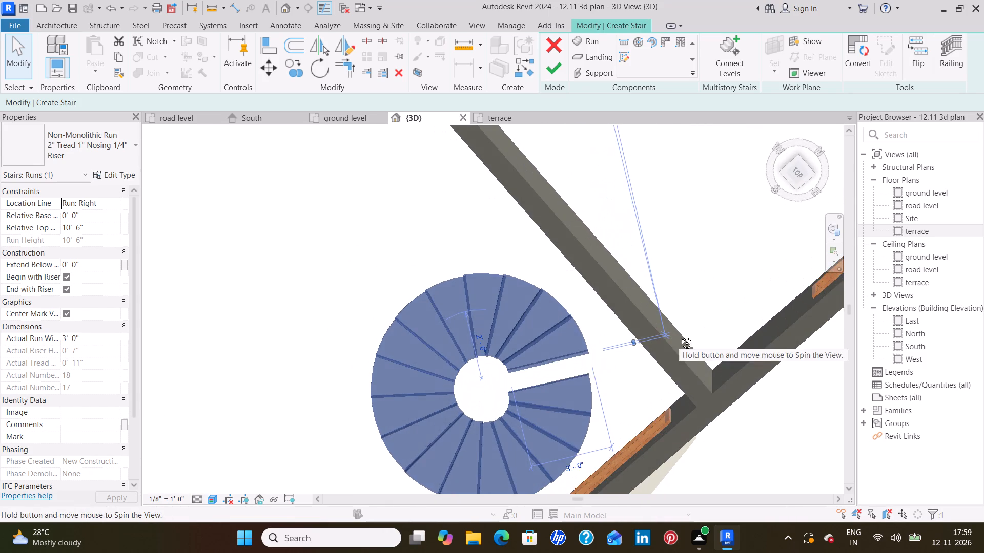
{"action": "middle_click_drag", "start_coordinate": [679, 335], "coordinate": [684, 331], "text": "shift"}
{"action": "left_click", "coordinate": [690, 290]}
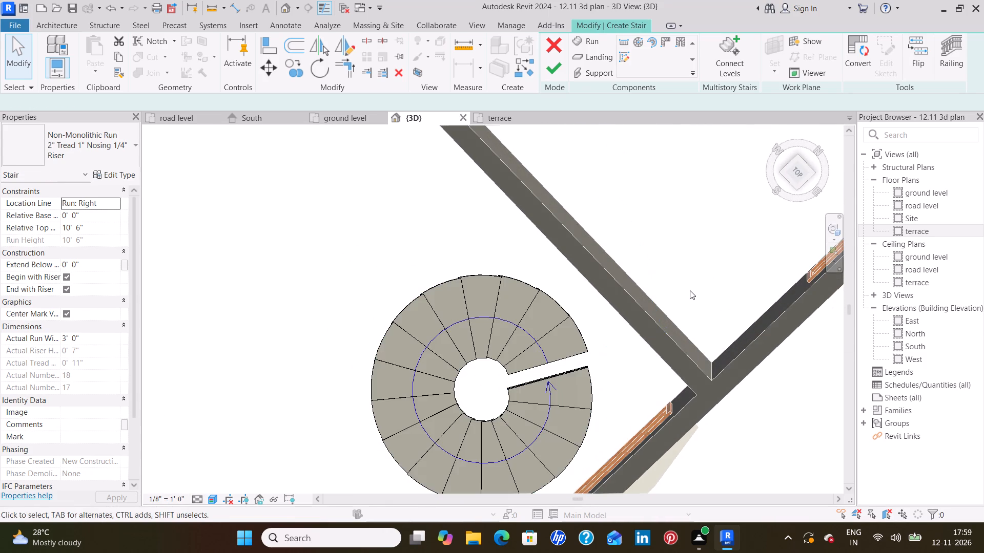
Examine the spiral run from above, obliquely and from the front against the building's walls, windows and doors.
{"action": "scroll", "coordinate": [690, 290], "scroll_direction": "down", "scroll_amount": 1}
{"action": "scroll", "coordinate": [681, 308], "scroll_direction": "up", "scroll_amount": 2}
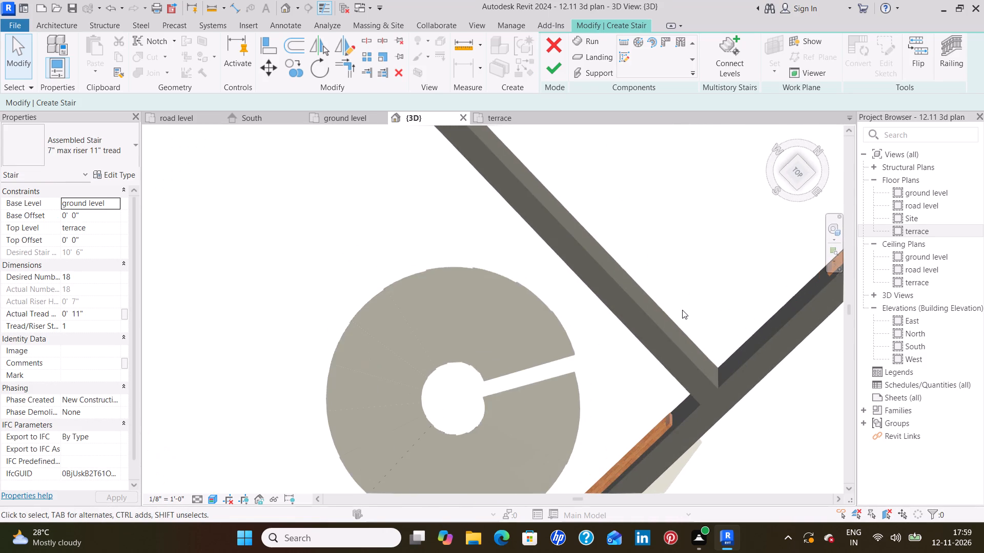
{"action": "scroll", "coordinate": [682, 310], "scroll_direction": "up", "scroll_amount": 2}
{"action": "scroll", "coordinate": [682, 310], "scroll_direction": "down", "scroll_amount": 5}
{"action": "middle_click_drag", "start_coordinate": [686, 311], "coordinate": [699, 265], "text": "shift"}
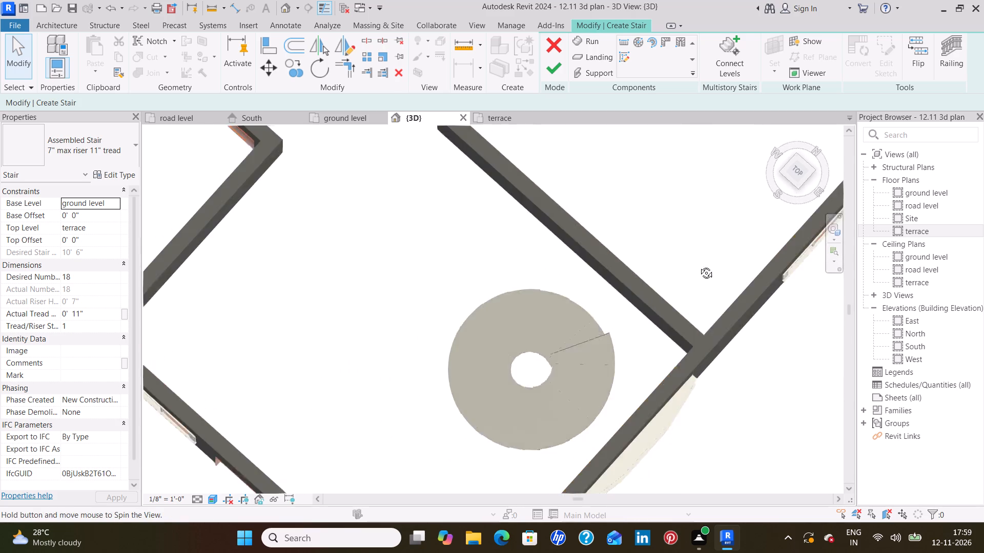
{"action": "middle_click_drag", "start_coordinate": [699, 265], "coordinate": [703, 236], "text": "shift"}
{"action": "middle_click_drag", "start_coordinate": [691, 382], "coordinate": [729, 289], "text": "shift"}
{"action": "middle_click_drag", "start_coordinate": [730, 376], "coordinate": [742, 337], "text": "shift"}
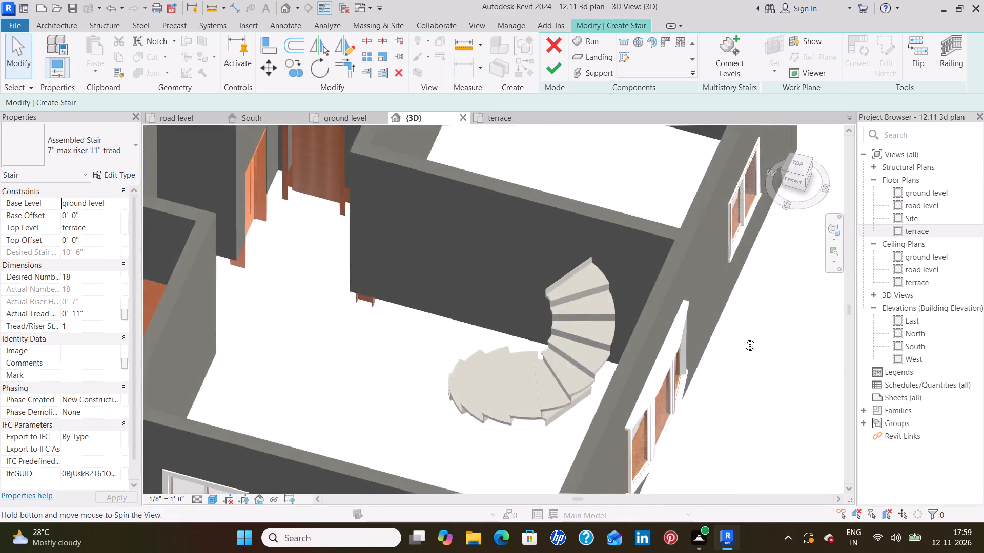
{"action": "middle_click_drag", "start_coordinate": [742, 337], "coordinate": [753, 298], "text": "shift"}
{"action": "scroll", "coordinate": [753, 298], "scroll_direction": "up", "scroll_amount": 1, "text": "shift"}
{"action": "middle_click_drag", "start_coordinate": [740, 393], "coordinate": [775, 315], "text": "shift"}
{"action": "middle_click_drag", "start_coordinate": [776, 376], "coordinate": [779, 327], "text": "shift"}
{"action": "middle_click_drag", "start_coordinate": [778, 326], "coordinate": [763, 345], "text": "shift"}
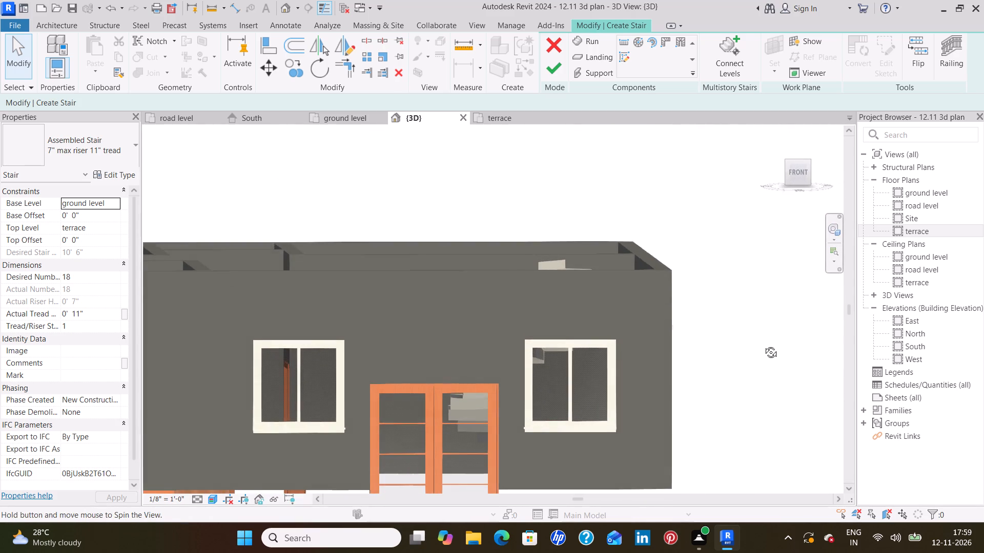
{"action": "middle_click_drag", "start_coordinate": [763, 345], "coordinate": [751, 337], "text": "shift"}
{"action": "scroll", "coordinate": [750, 336], "scroll_direction": "down", "scroll_amount": 2}
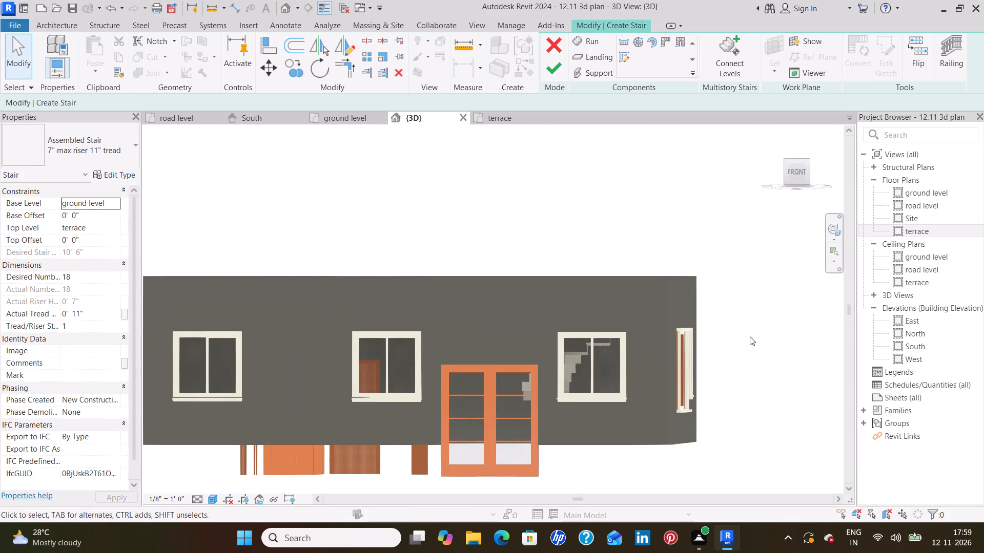
{"action": "middle_click_drag", "start_coordinate": [675, 376], "coordinate": [685, 318]}
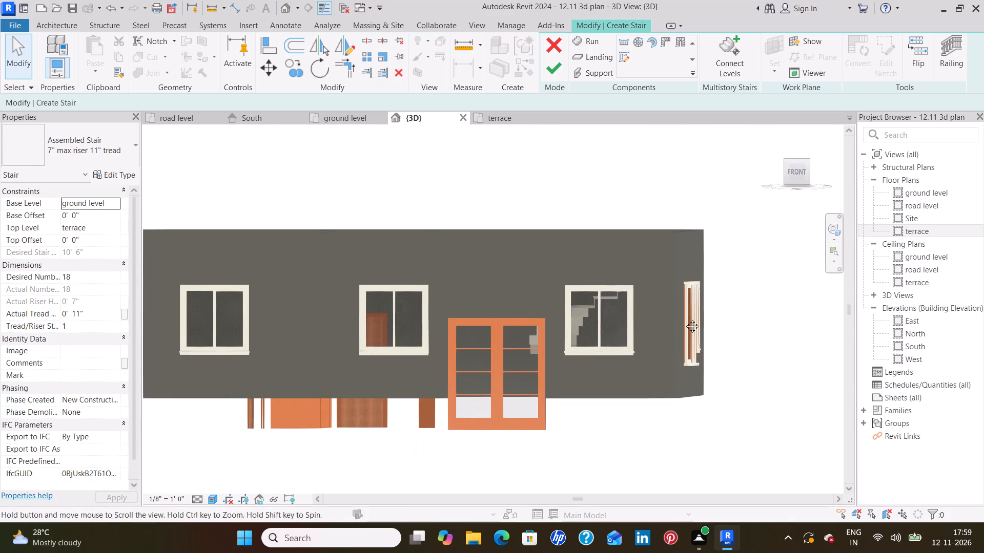
{"action": "middle_click_drag", "start_coordinate": [685, 318], "coordinate": [685, 318]}
Finish the spiral stair with its railings.
{"action": "left_click", "coordinate": [526, 412]}
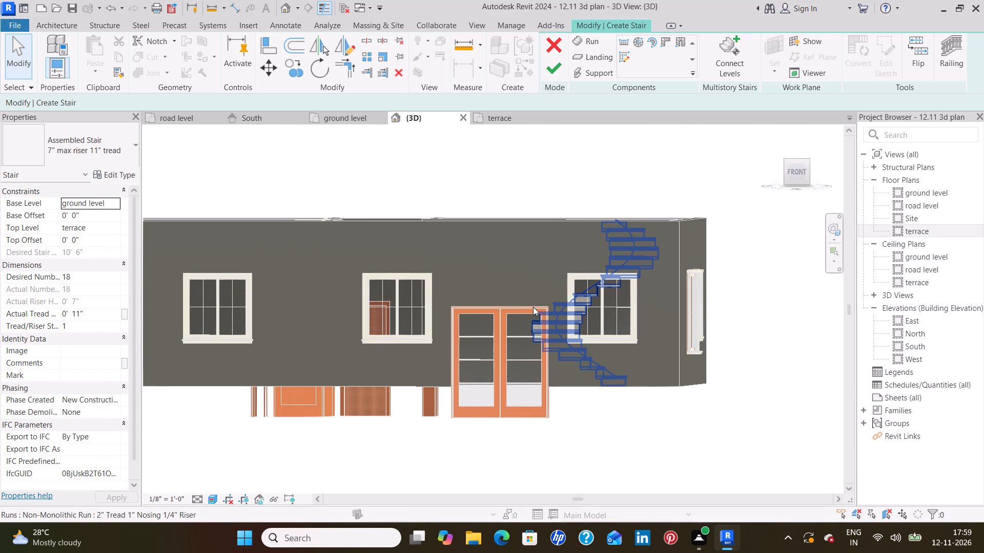
{"action": "left_click", "coordinate": [560, 64]}
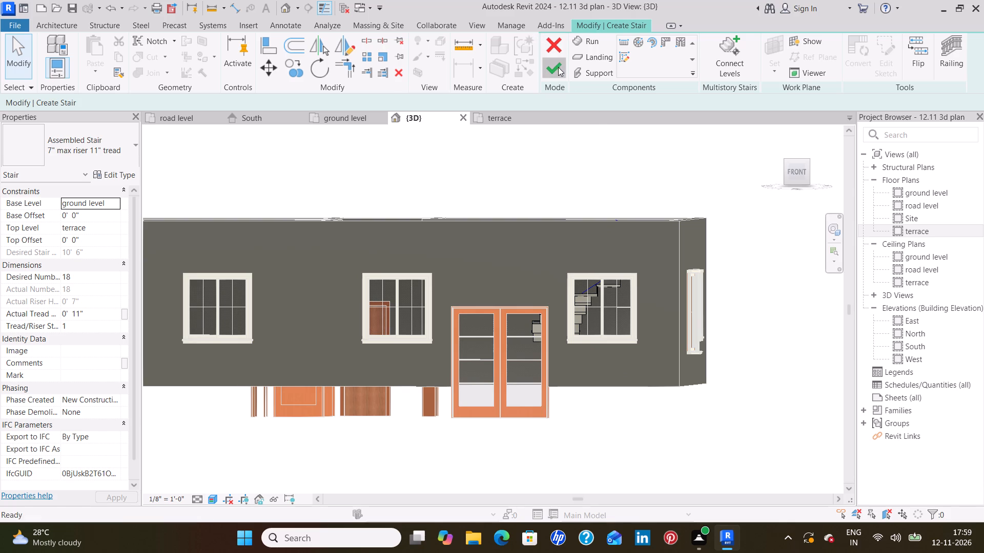
{"action": "left_click", "coordinate": [548, 164]}
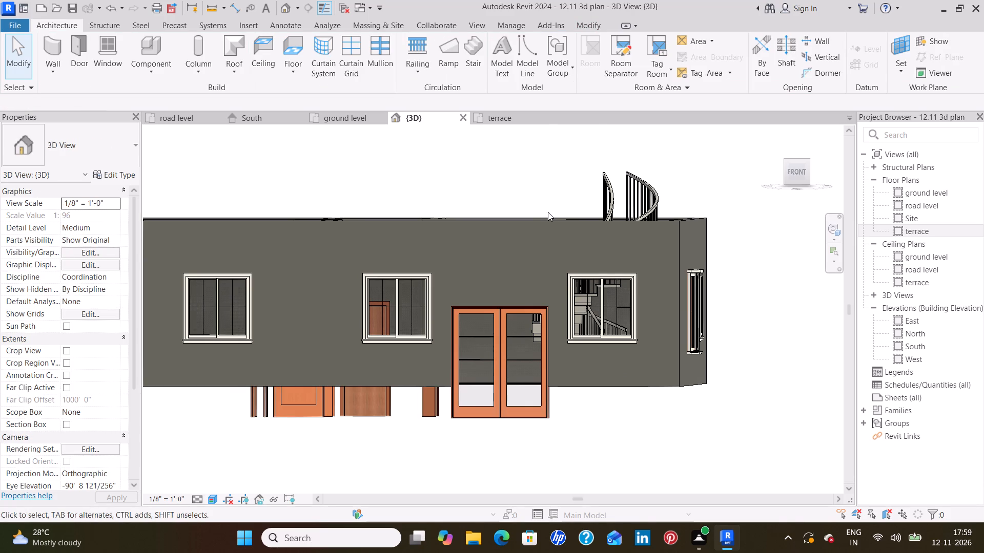
Set the level of the 72" x 84" double full-glass exterior door to ground level.
{"action": "left_click", "coordinate": [520, 310]}
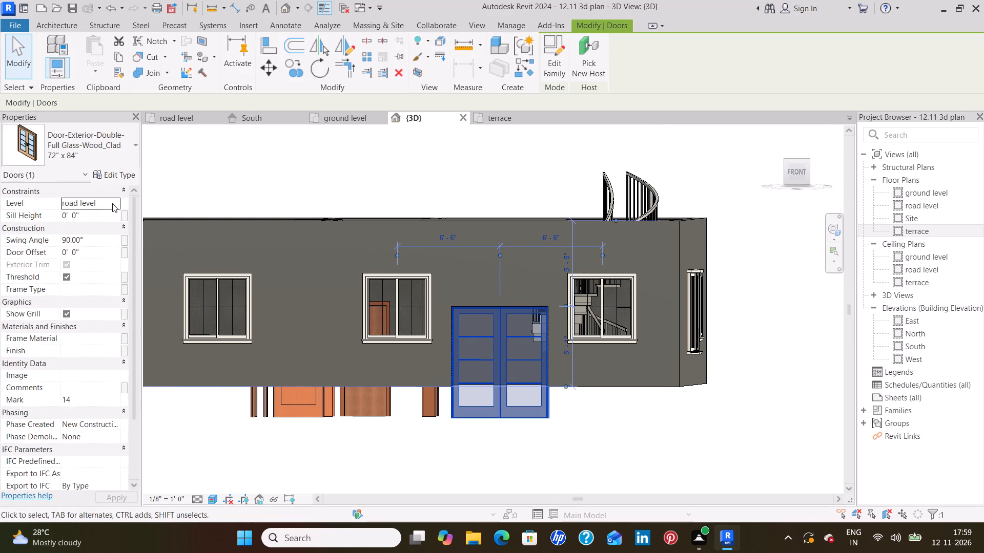
{"action": "type", "text": "sa"}
{"action": "left_click", "coordinate": [117, 203]}
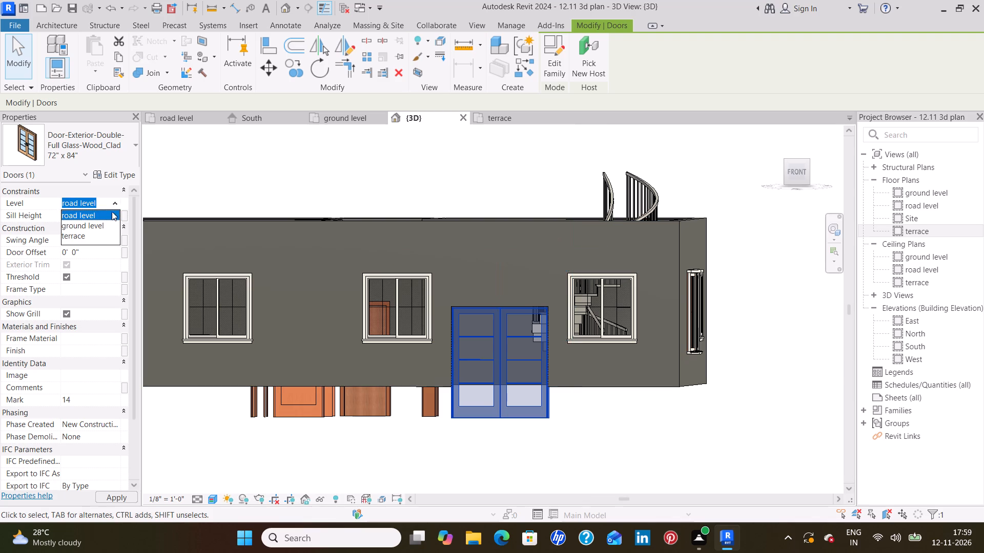
{"action": "left_click", "coordinate": [102, 229]}
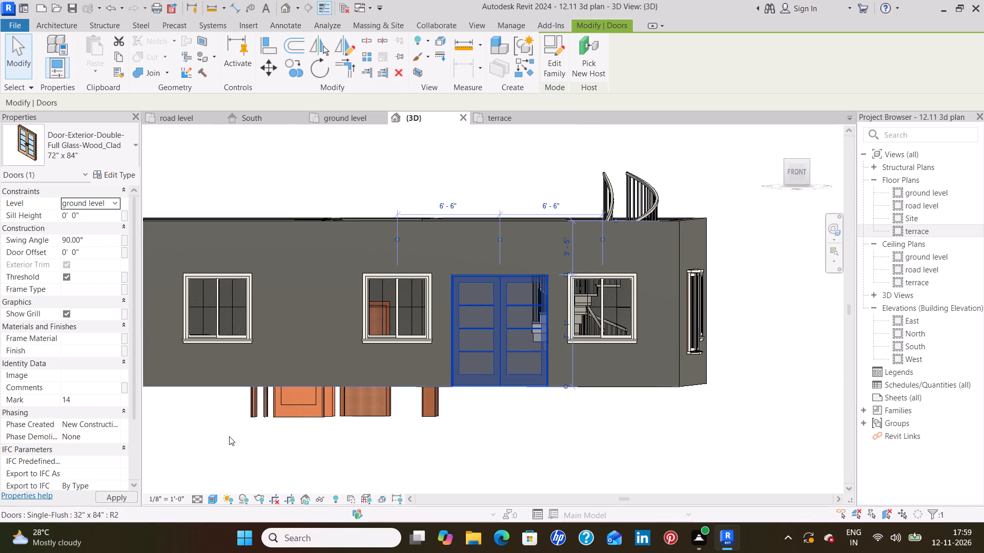
{"action": "left_click", "coordinate": [229, 436]}
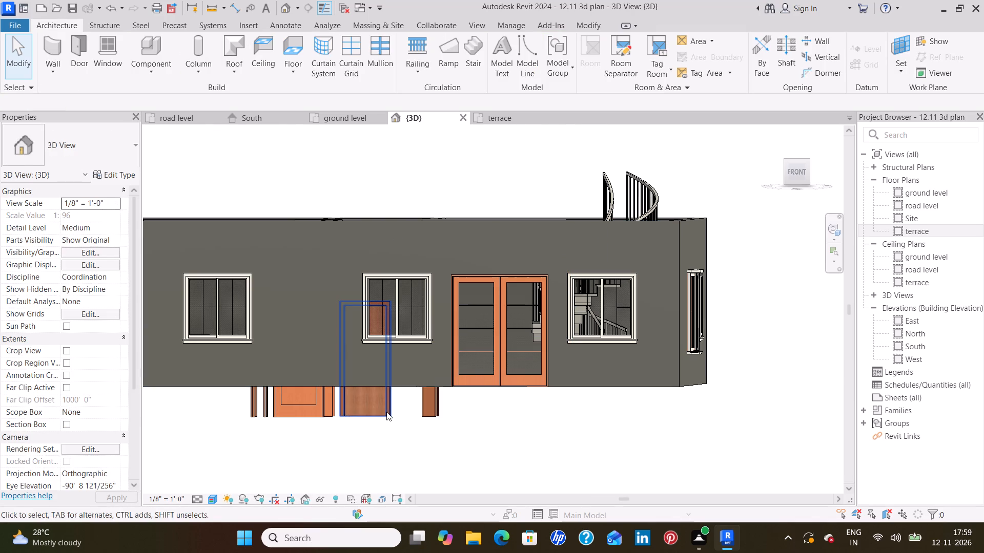
Select all Single-Flush 32" x 84" doors and set their level to ground level.
{"action": "left_click", "coordinate": [386, 412]}
{"action": "key", "text": "s"}
{"action": "key", "text": "a"}
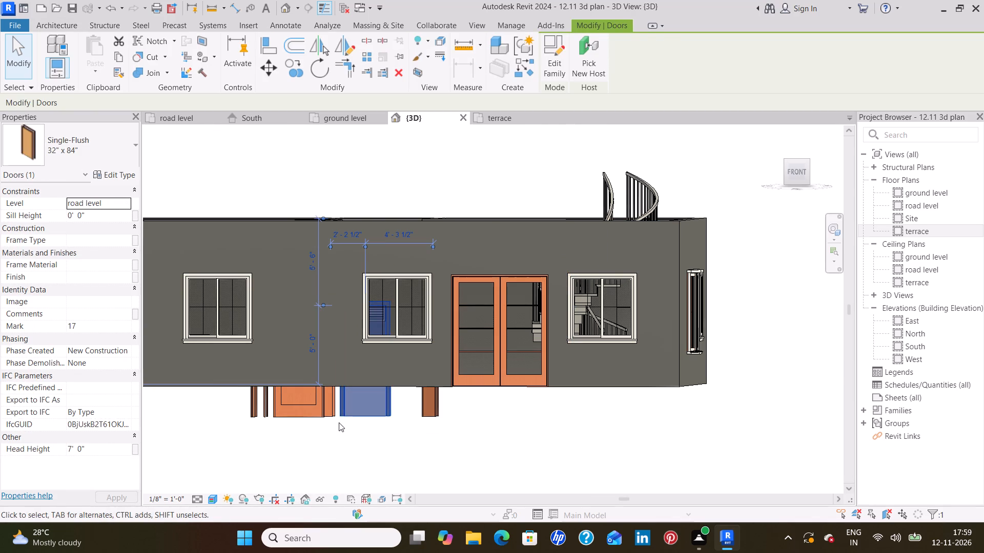
{"action": "left_click", "coordinate": [127, 204]}
{"action": "left_click", "coordinate": [110, 226]}
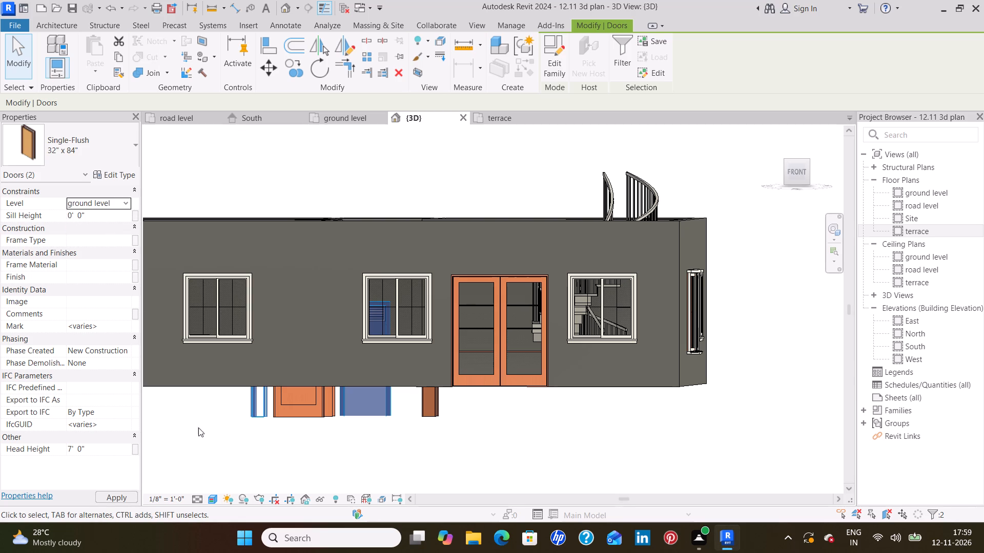
{"action": "left_click", "coordinate": [198, 431]}
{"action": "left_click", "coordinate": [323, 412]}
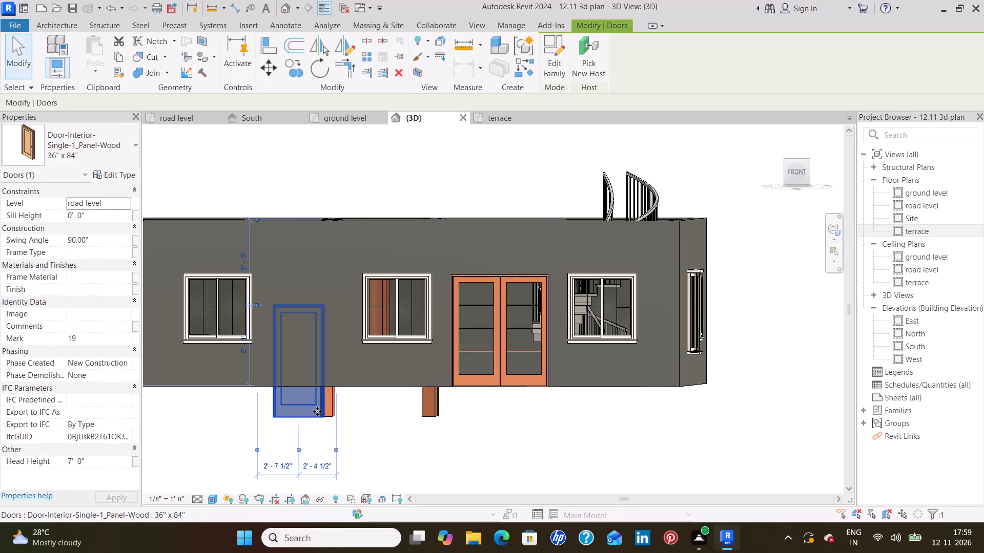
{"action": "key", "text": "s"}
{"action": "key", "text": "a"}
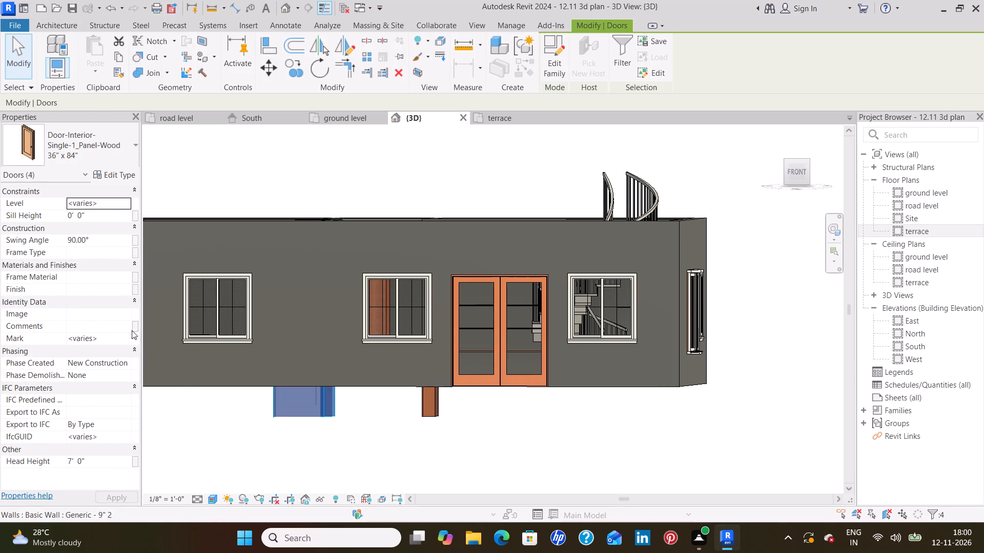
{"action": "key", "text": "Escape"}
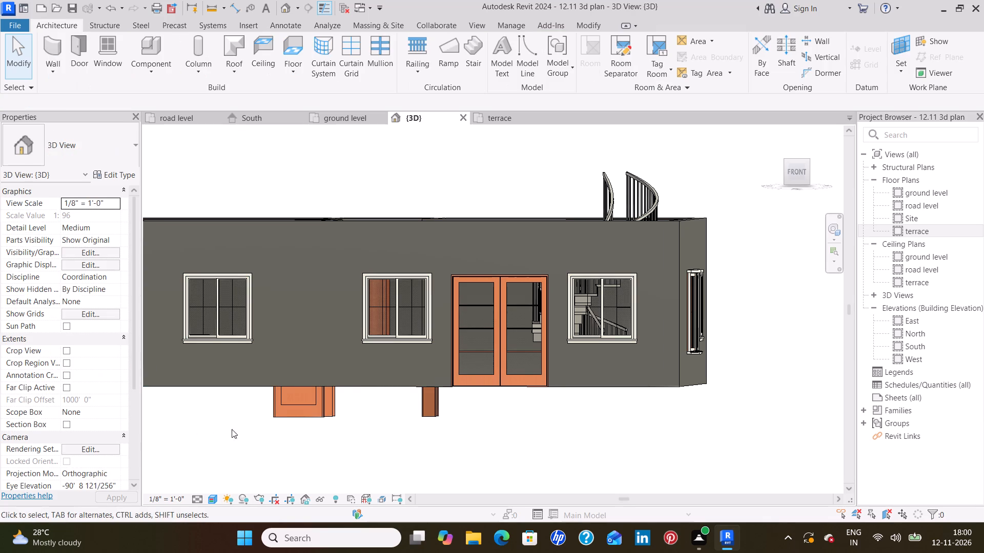
Set the level of the two 36" x 84" panel-wood interior doors projecting below the walls to ground level.
{"action": "left_click", "coordinate": [276, 410]}
{"action": "left_click", "coordinate": [124, 204]}
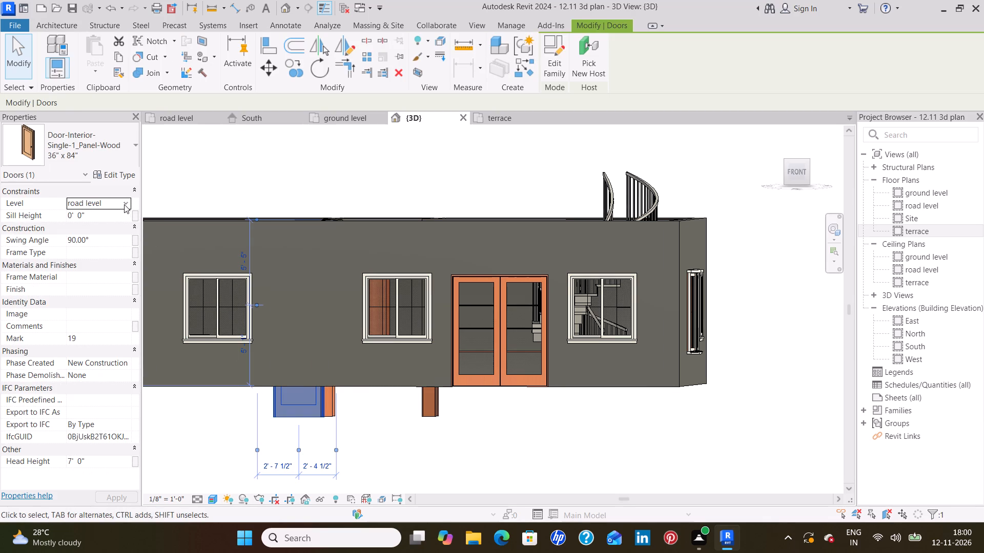
{"action": "left_click", "coordinate": [100, 225]}
{"action": "left_click", "coordinate": [211, 440]}
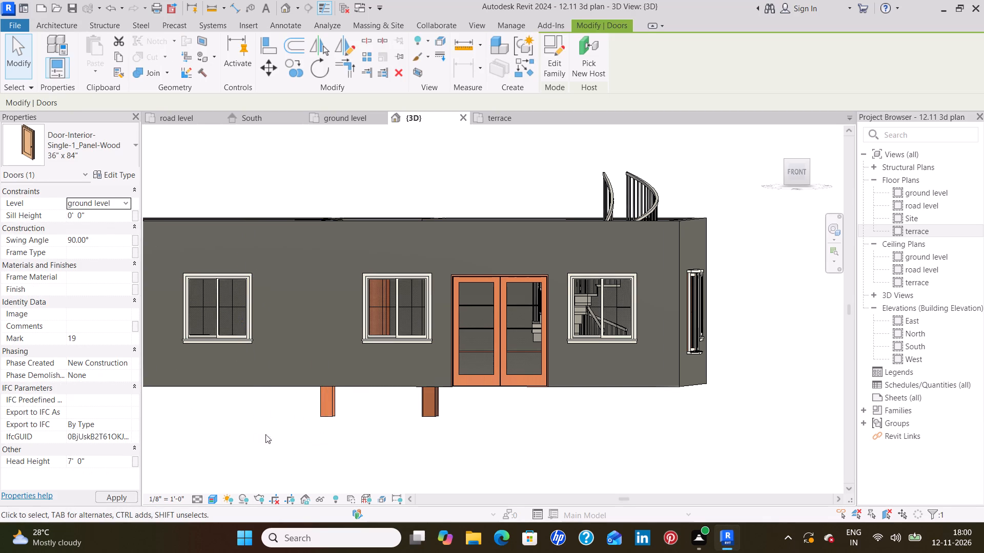
{"action": "left_click", "coordinate": [330, 408]}
{"action": "left_click", "coordinate": [128, 204]}
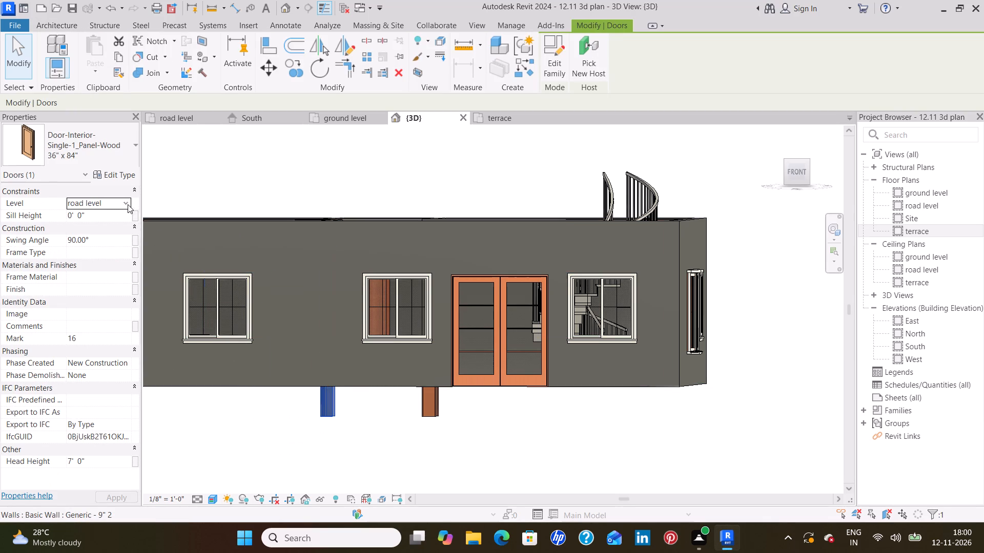
{"action": "left_click", "coordinate": [115, 228]}
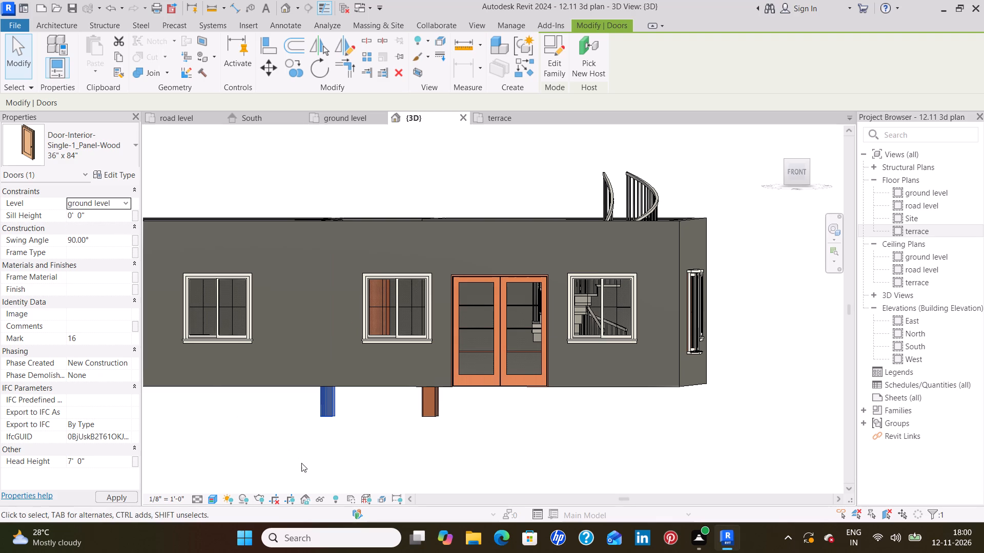
{"action": "left_click", "coordinate": [301, 464]}
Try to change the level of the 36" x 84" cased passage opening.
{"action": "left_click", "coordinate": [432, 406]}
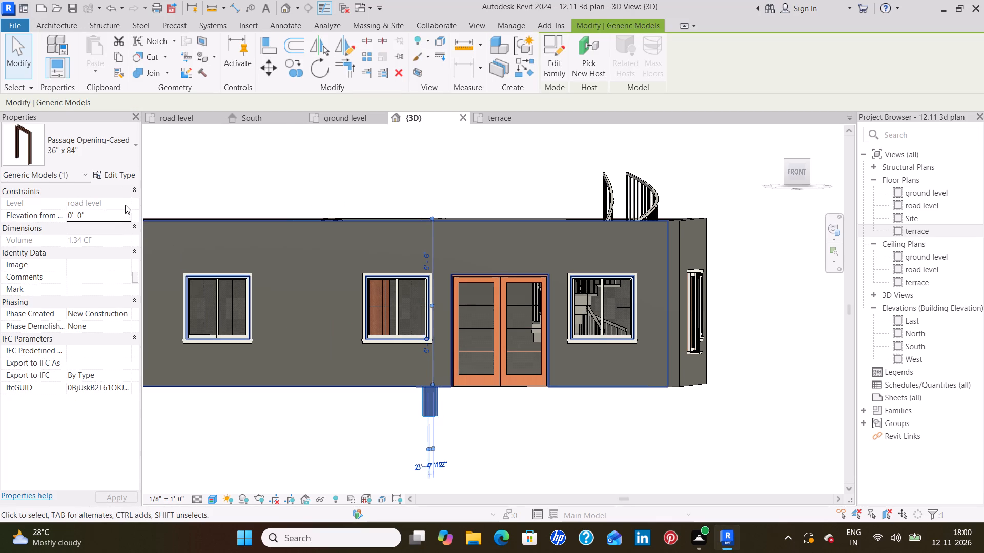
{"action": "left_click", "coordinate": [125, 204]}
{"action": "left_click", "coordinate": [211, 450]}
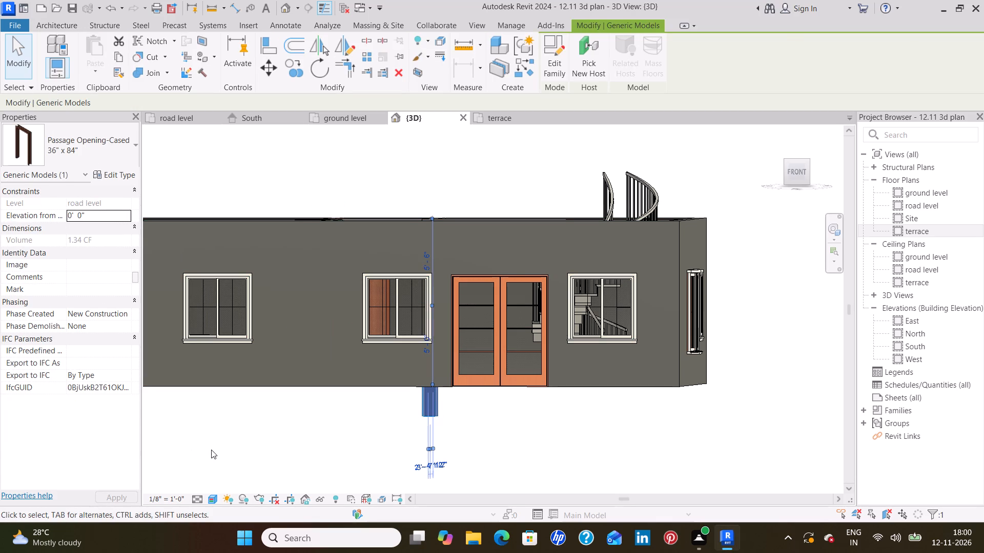
Raise the 36" x 84" cased passage opening within its wall to an elevation of 2'-0" from its level.
{"action": "middle_click_drag", "start_coordinate": [479, 440], "coordinate": [489, 439], "text": "shift"}
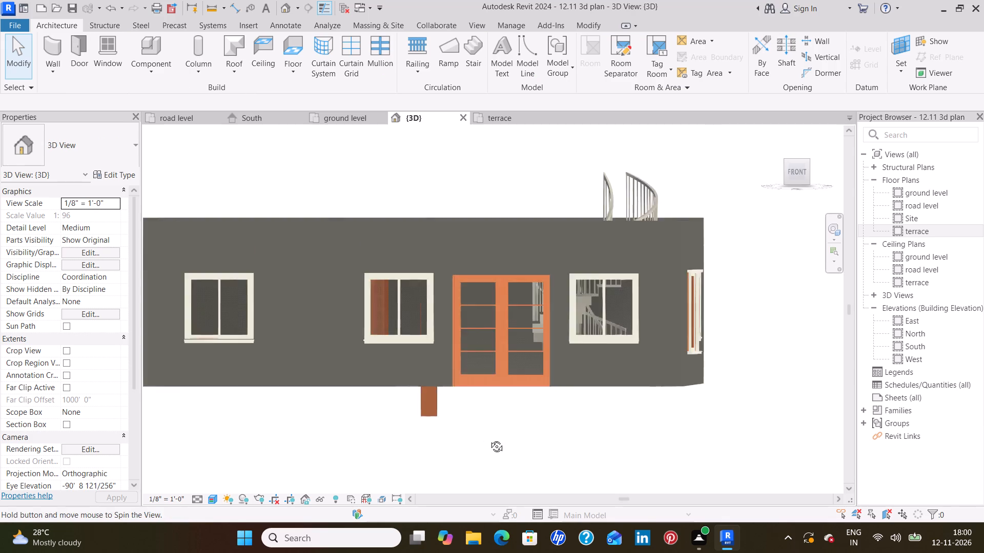
{"action": "middle_click_drag", "start_coordinate": [489, 439], "coordinate": [519, 436], "text": "shift"}
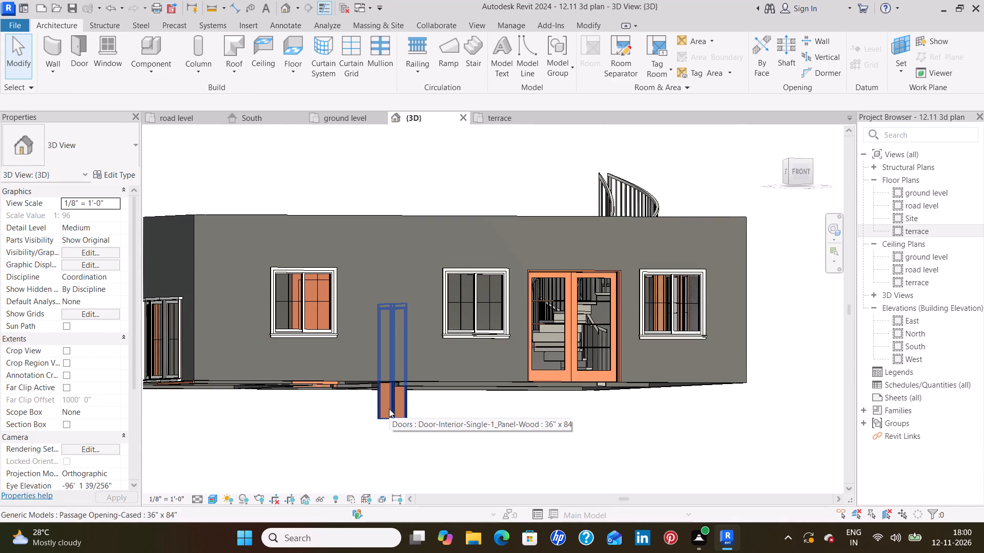
{"action": "middle_click_drag", "start_coordinate": [371, 418], "coordinate": [411, 421], "text": "shift"}
{"action": "left_click", "coordinate": [393, 411]}
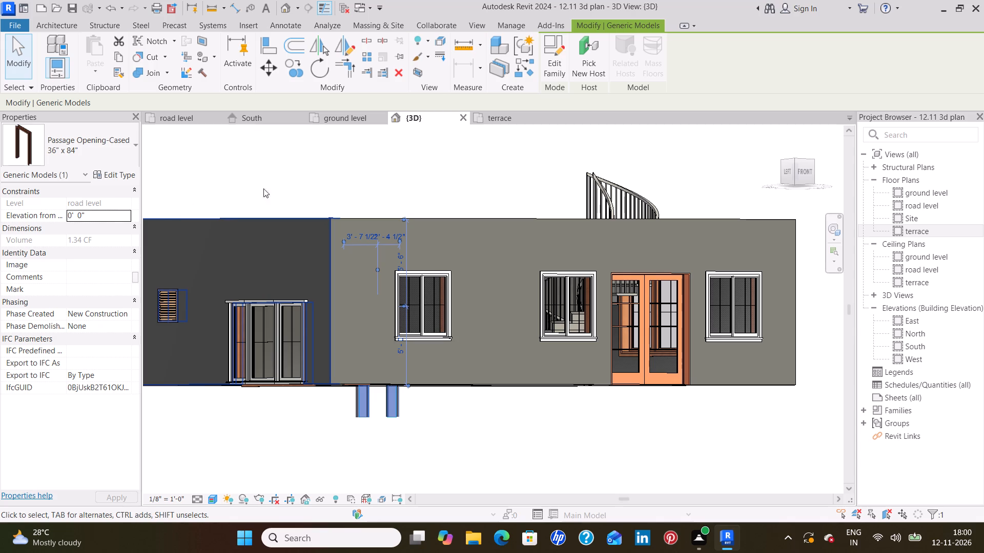
{"action": "middle_click_drag", "start_coordinate": [308, 199], "coordinate": [333, 329], "text": "shift"}
{"action": "middle_click_drag", "start_coordinate": [333, 332], "coordinate": [333, 358], "text": "shift"}
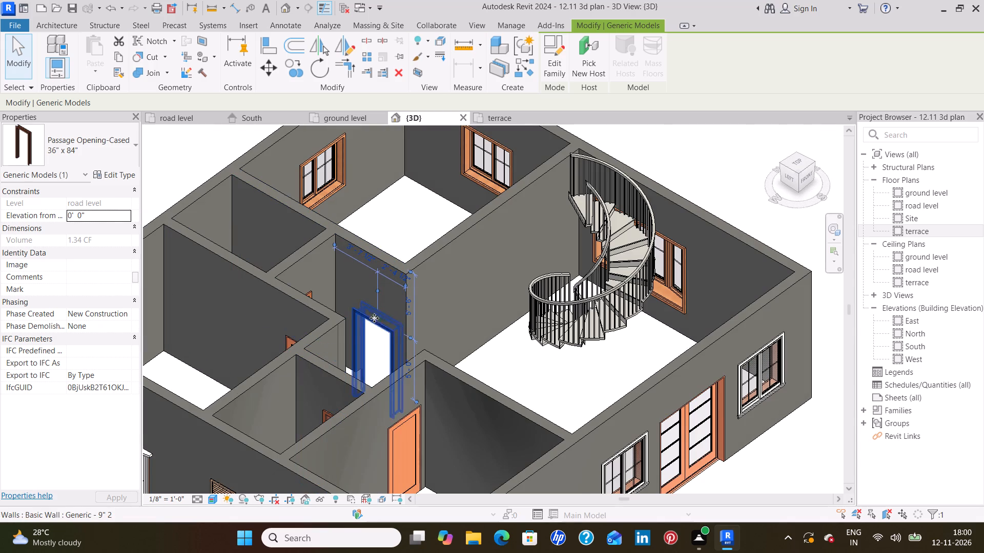
{"action": "key", "text": "Up"}
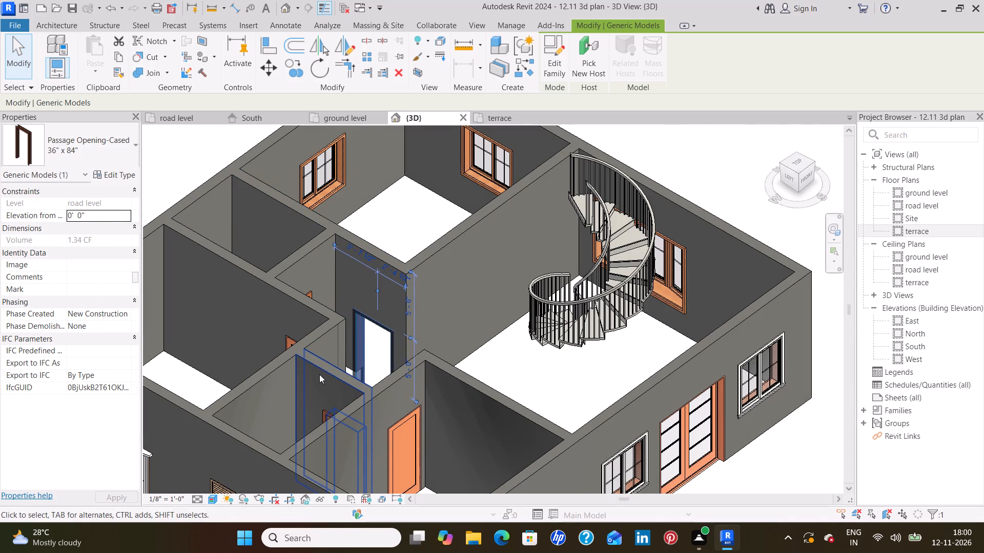
{"action": "key", "text": "Up"}
{"action": "key", "text": "Up"}
{"action": "key", "text": "Up"}
{"action": "key", "text": "Up"}
{"action": "key", "text": "Up"}
{"action": "key", "text": "Up"}
{"action": "key", "text": "Up"}
{"action": "key", "text": "Up"}
{"action": "key", "text": "Up"}
{"action": "key", "text": "Up"}
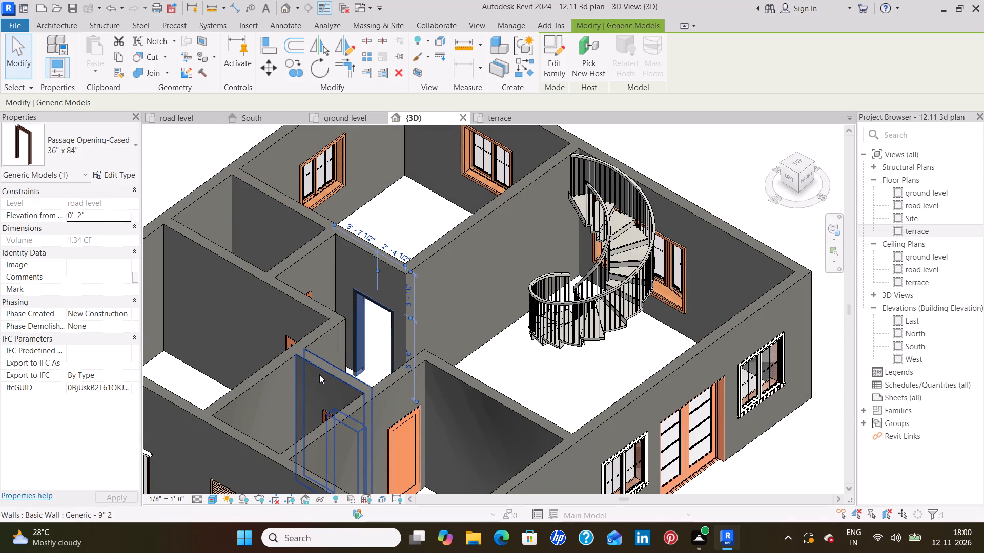
{"action": "key", "text": "Up"}
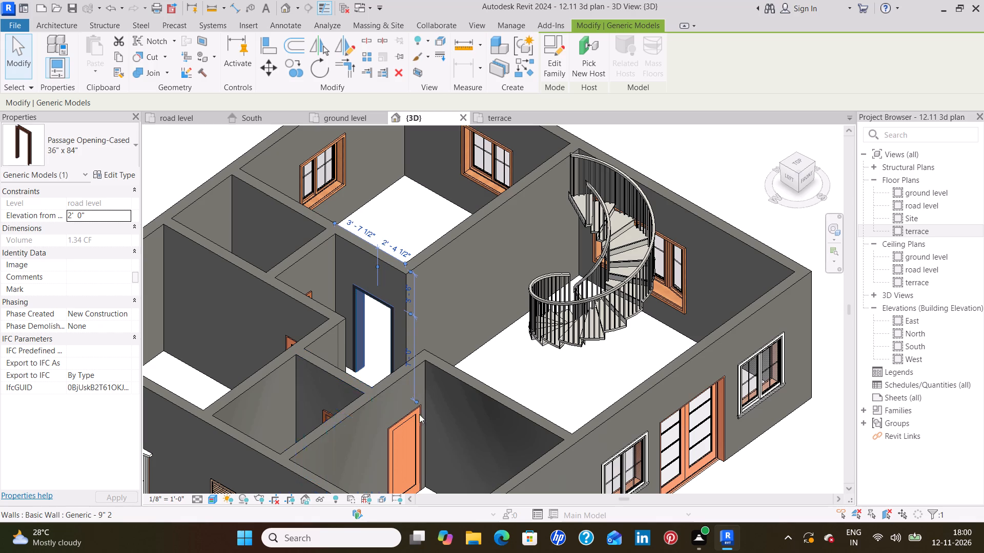
Examine the raised passage opening and nearby doors from below and from above, alongside the spiral stair.
{"action": "middle_click_drag", "start_coordinate": [511, 359], "coordinate": [532, 192], "text": "shift"}
{"action": "middle_click_drag", "start_coordinate": [491, 325], "coordinate": [495, 296], "text": "shift"}
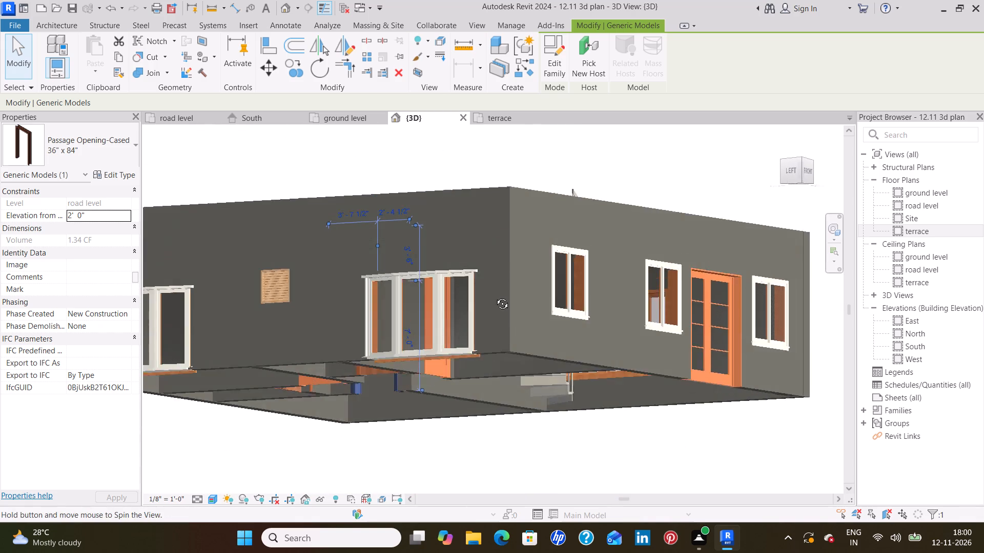
{"action": "middle_click_drag", "start_coordinate": [495, 296], "coordinate": [495, 292], "text": "shift"}
{"action": "left_click", "coordinate": [354, 422]}
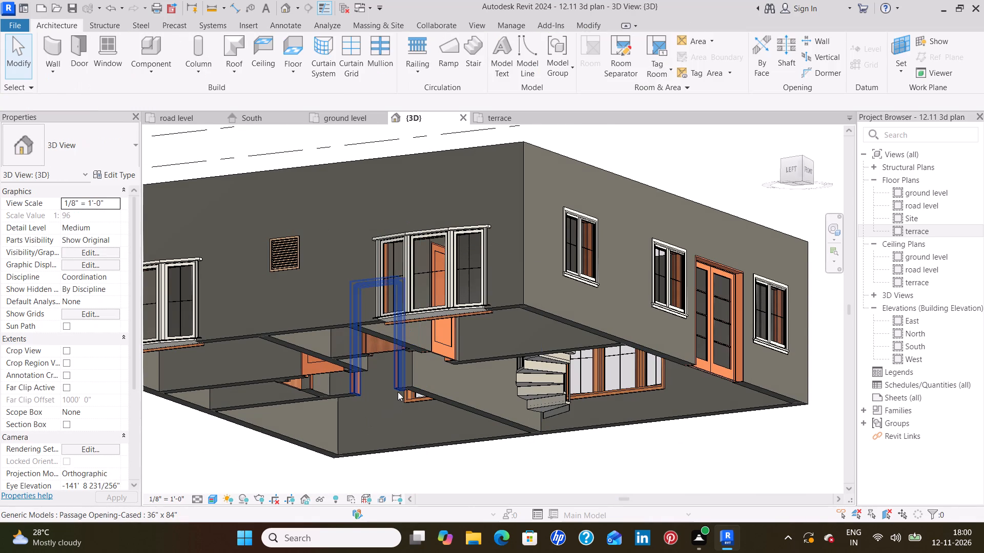
{"action": "scroll", "coordinate": [398, 392], "scroll_direction": "up", "scroll_amount": 3}
{"action": "middle_click_drag", "start_coordinate": [499, 314], "coordinate": [470, 382], "text": "shift"}
{"action": "middle_click_drag", "start_coordinate": [510, 231], "coordinate": [496, 323]}
{"action": "middle_click_drag", "start_coordinate": [522, 262], "coordinate": [491, 306], "text": "shift"}
{"action": "middle_click_drag", "start_coordinate": [470, 316], "coordinate": [495, 333]}
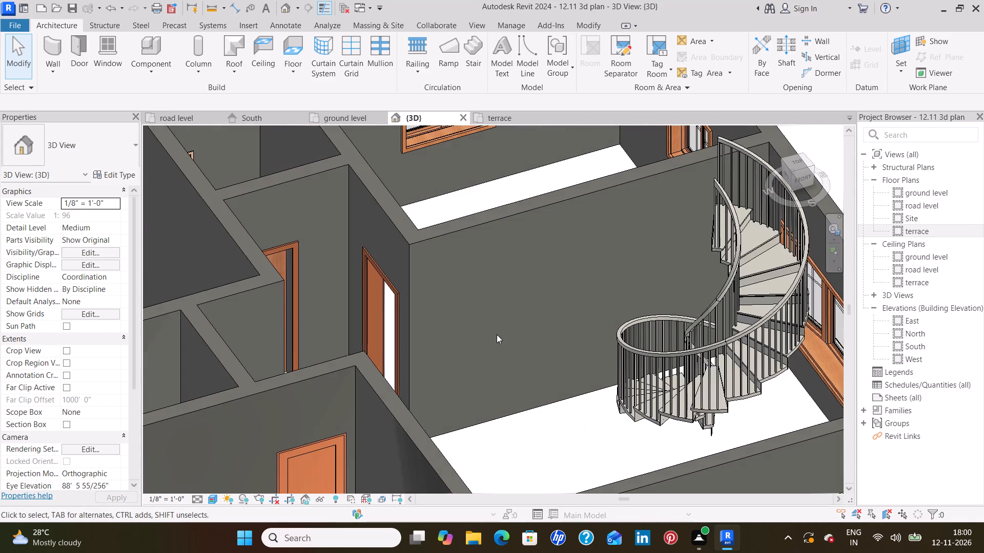
Examine the spiral stair, surrounding walls, doors and passage opening of the small building from several angles in 3D.
{"action": "scroll", "coordinate": [497, 334], "scroll_direction": "up", "scroll_amount": 3}
{"action": "scroll", "coordinate": [497, 334], "scroll_direction": "down", "scroll_amount": 7}
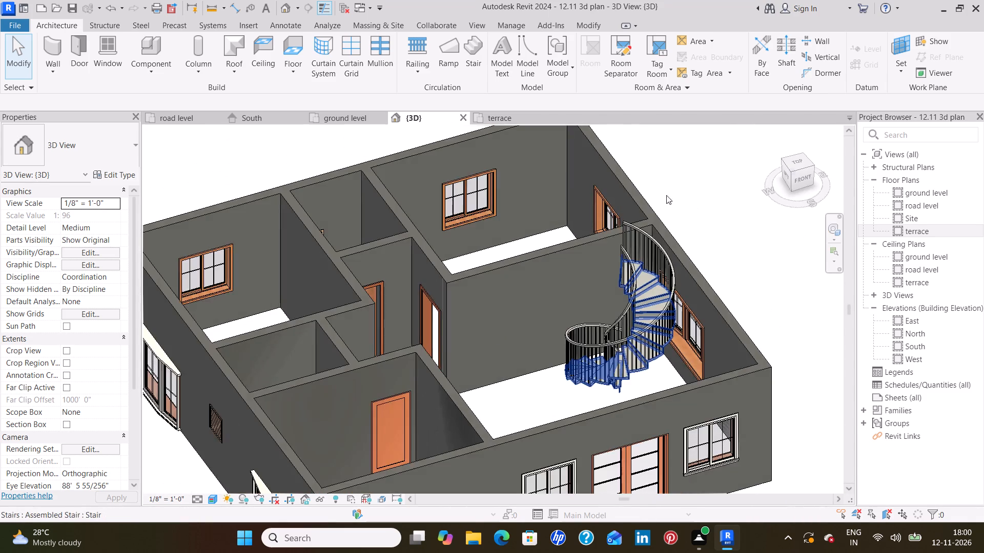
{"action": "middle_click_drag", "start_coordinate": [665, 197], "coordinate": [670, 324], "text": "shift"}
{"action": "scroll", "coordinate": [595, 346], "scroll_direction": "up", "scroll_amount": 5}
{"action": "middle_click_drag", "start_coordinate": [536, 361], "coordinate": [524, 383], "text": "shift"}
{"action": "scroll", "coordinate": [524, 383], "scroll_direction": "down", "scroll_amount": 1, "text": "shift"}
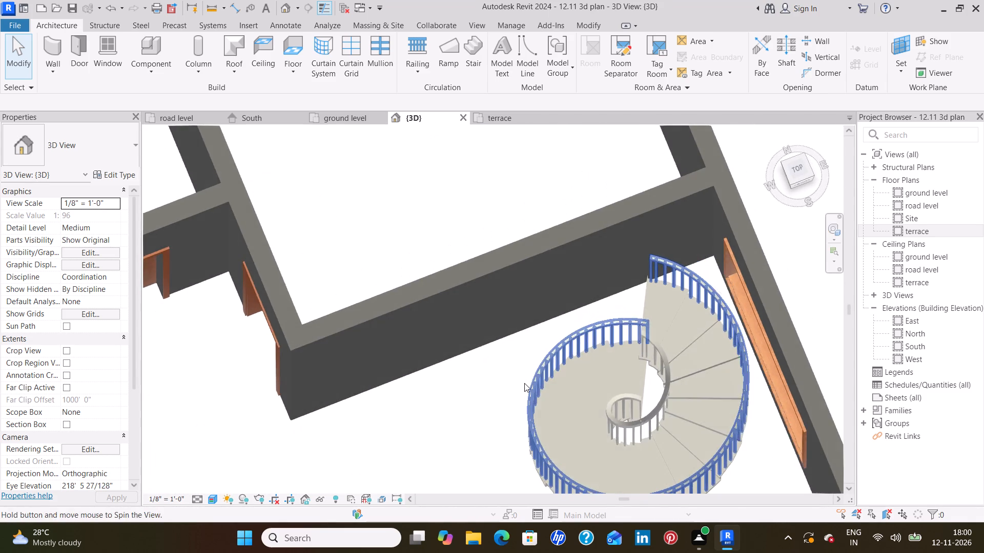
{"action": "middle_click_drag", "start_coordinate": [508, 387], "coordinate": [526, 275]}
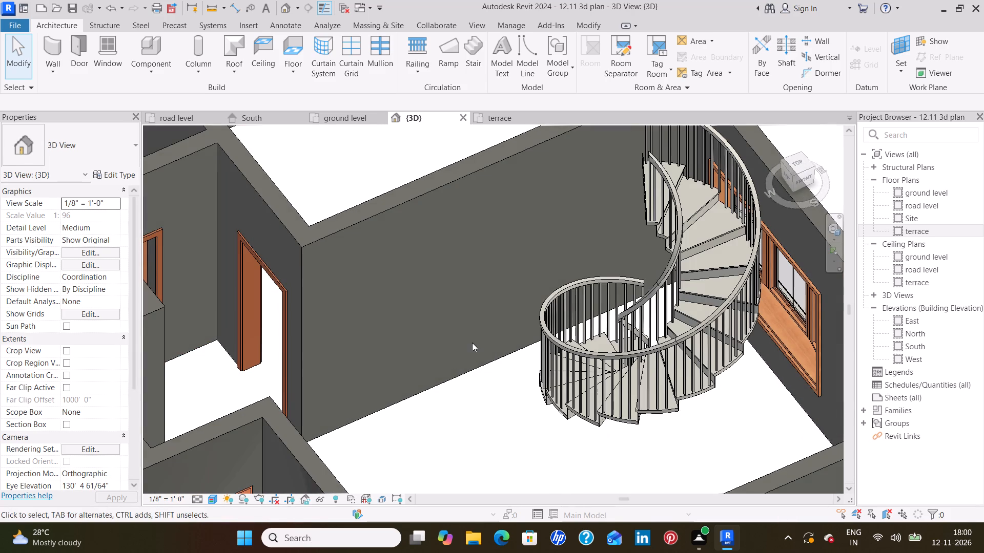
{"action": "middle_click_drag", "start_coordinate": [472, 343], "coordinate": [490, 310]}
{"action": "scroll", "coordinate": [490, 310], "scroll_direction": "up", "scroll_amount": 1}
{"action": "scroll", "coordinate": [490, 310], "scroll_direction": "down", "scroll_amount": 4}
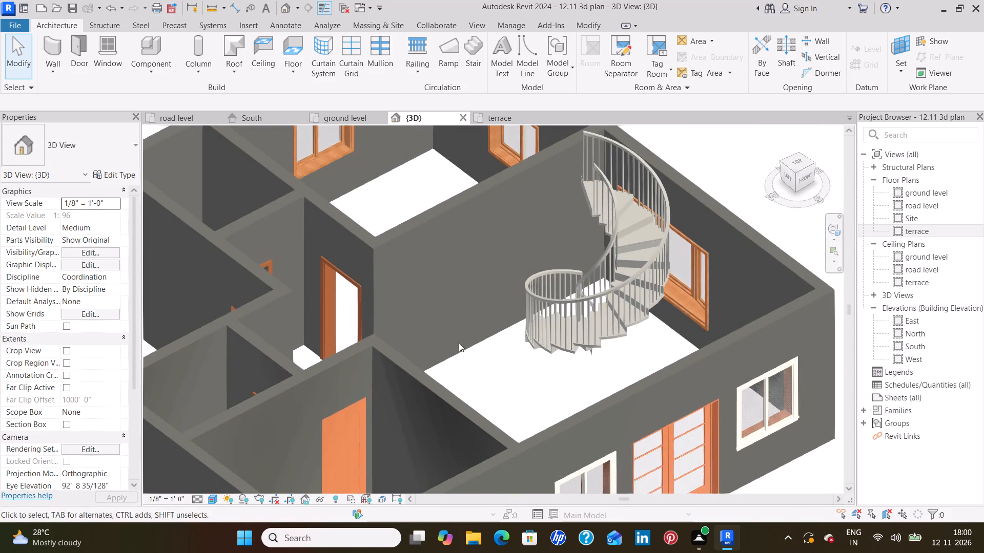
{"action": "middle_click_drag", "start_coordinate": [459, 343], "coordinate": [535, 349]}
{"action": "scroll", "coordinate": [545, 343], "scroll_direction": "down", "scroll_amount": 2}
{"action": "middle_click_drag", "start_coordinate": [542, 343], "coordinate": [526, 325]}
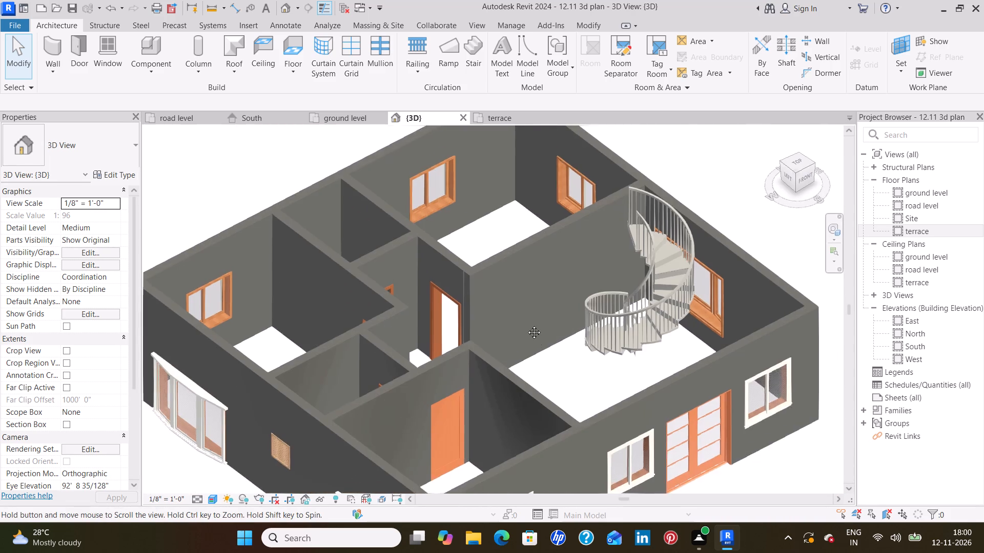
{"action": "middle_click_drag", "start_coordinate": [526, 325], "coordinate": [489, 300]}
{"action": "scroll", "coordinate": [535, 288], "scroll_direction": "up", "scroll_amount": 3}
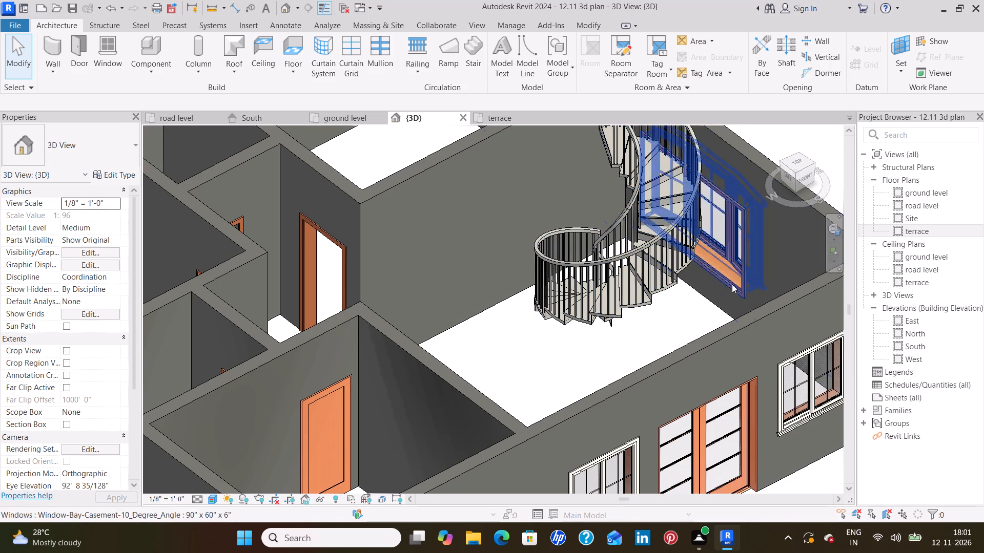
{"action": "middle_click_drag", "start_coordinate": [713, 297], "coordinate": [669, 343], "text": "shift"}
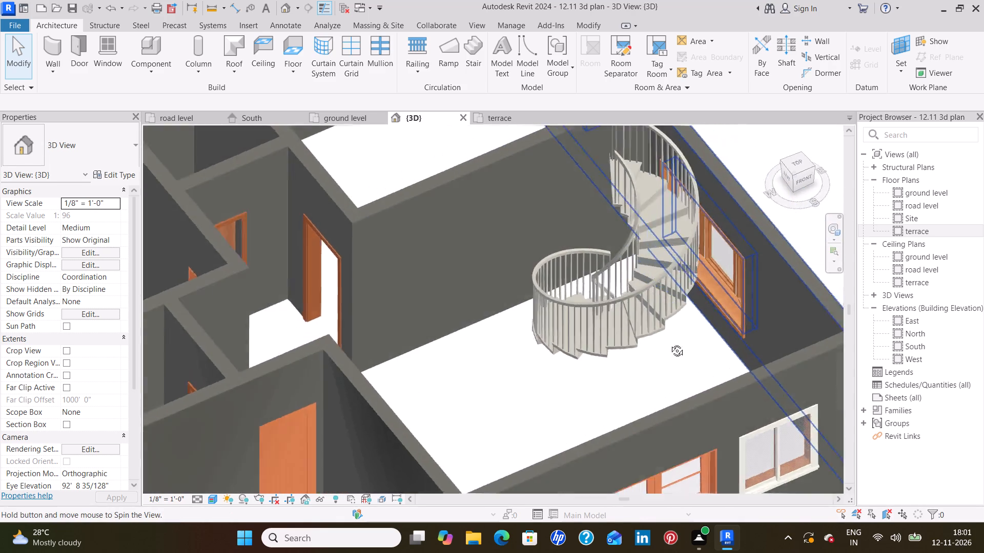
{"action": "middle_click_drag", "start_coordinate": [669, 343], "coordinate": [580, 380], "text": "shift"}
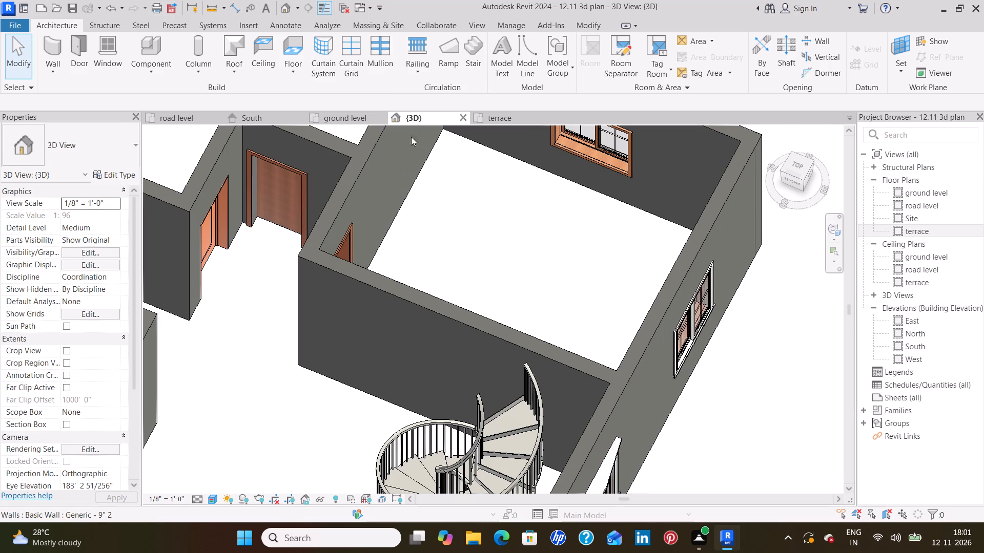
In the ground level plan, nudge the spiral stair north toward the room's wall and east toward the bay window.
{"action": "left_click", "coordinate": [346, 117]}
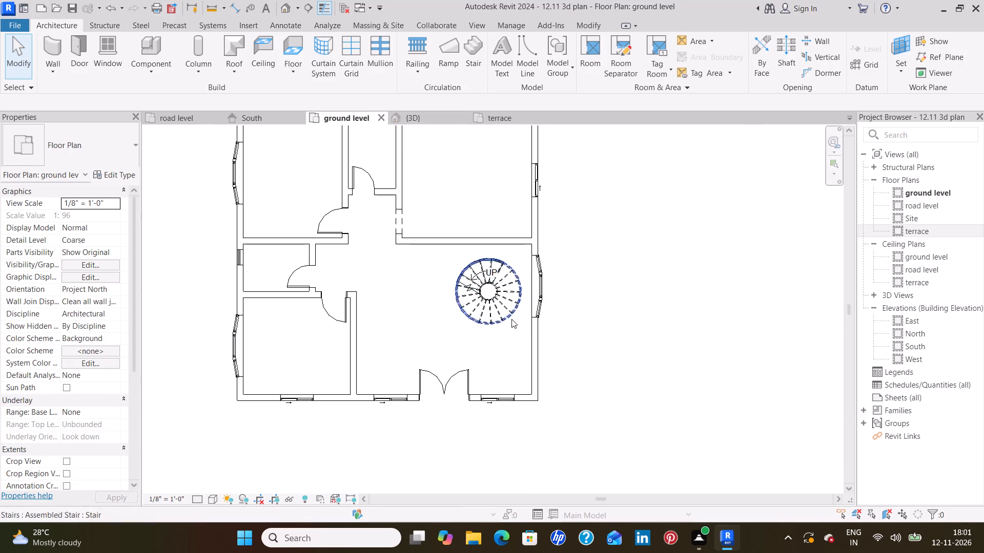
{"action": "scroll", "coordinate": [499, 310], "scroll_direction": "up", "scroll_amount": 7}
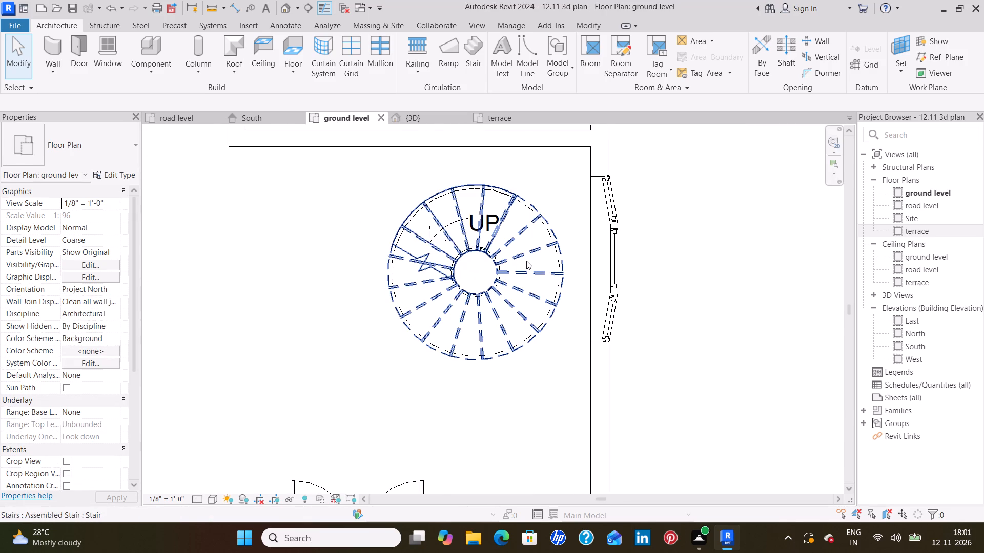
{"action": "left_click", "coordinate": [526, 261]}
{"action": "key", "text": "Up"}
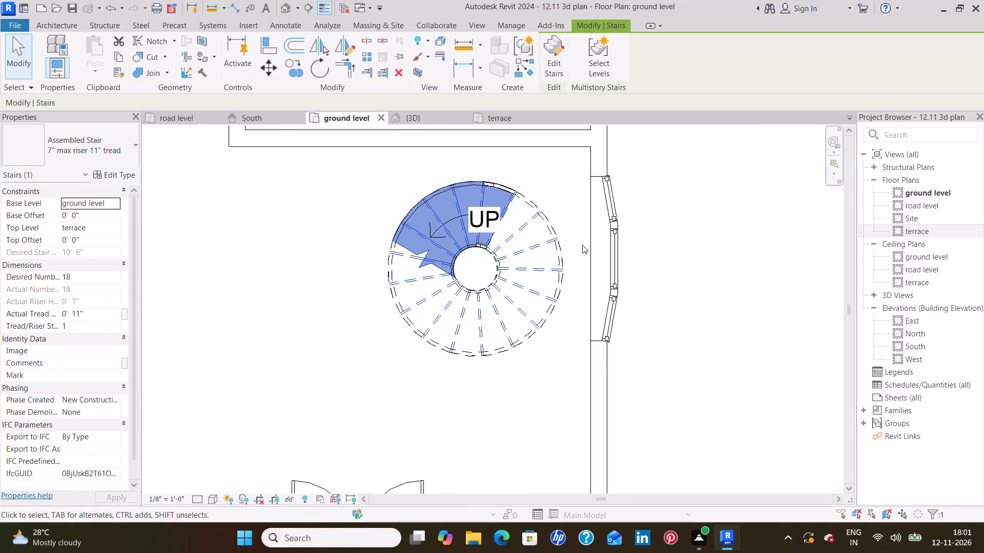
{"action": "key", "text": "Up"}
{"action": "key", "text": "Up"}
{"action": "key", "text": "Up"}
{"action": "key", "text": "Up"}
{"action": "key", "text": "Up"}
{"action": "key", "text": "Up"}
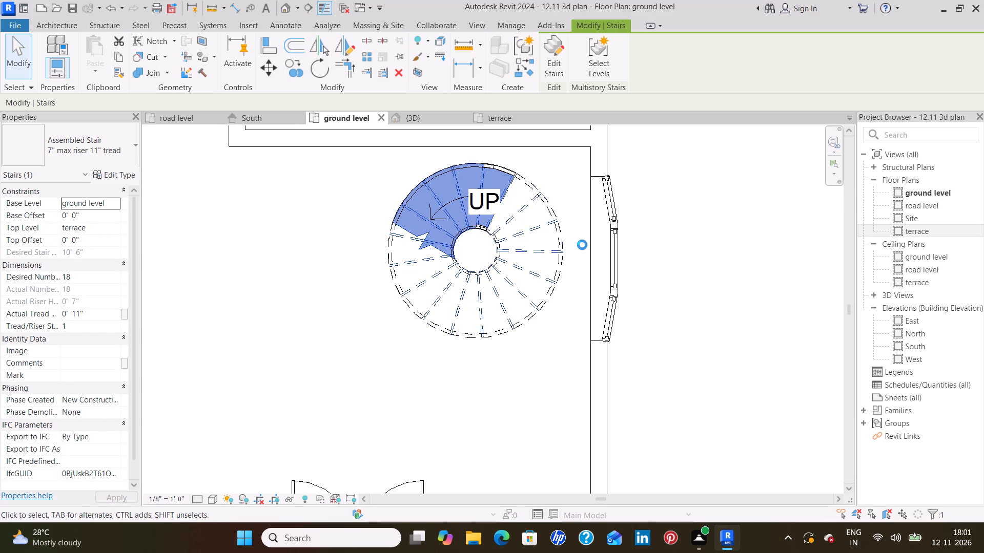
{"action": "key", "text": "Up"}
{"action": "key", "text": "Up"}
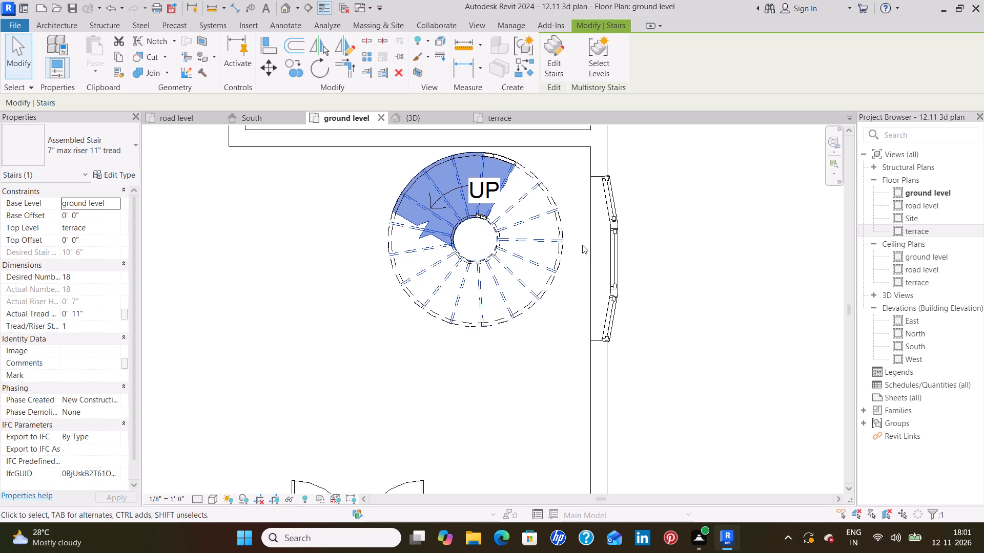
{"action": "key", "text": "Right"}
{"action": "key", "text": "Right"}
{"action": "key", "text": "Right"}
{"action": "key", "text": "Right"}
{"action": "key", "text": "Right"}
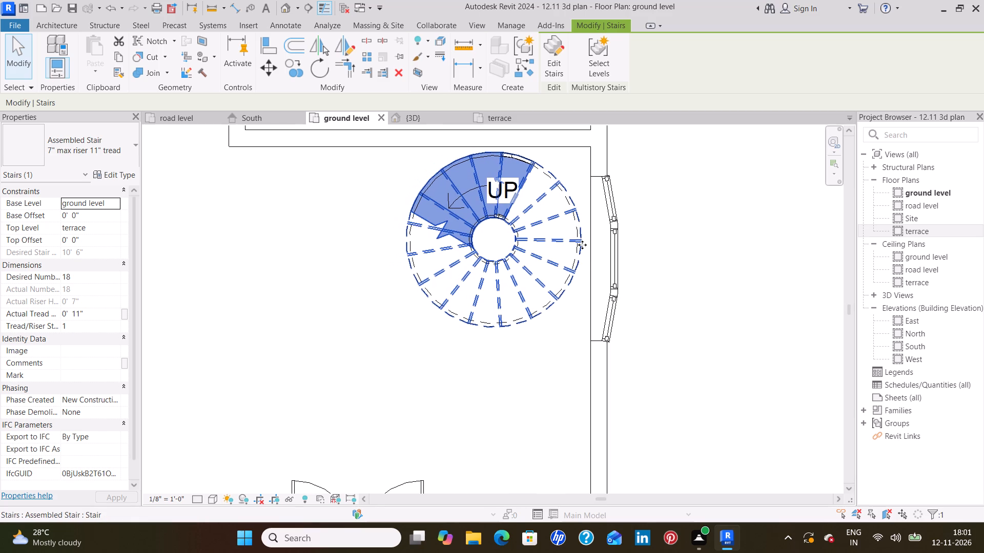
{"action": "left_click", "coordinate": [681, 190]}
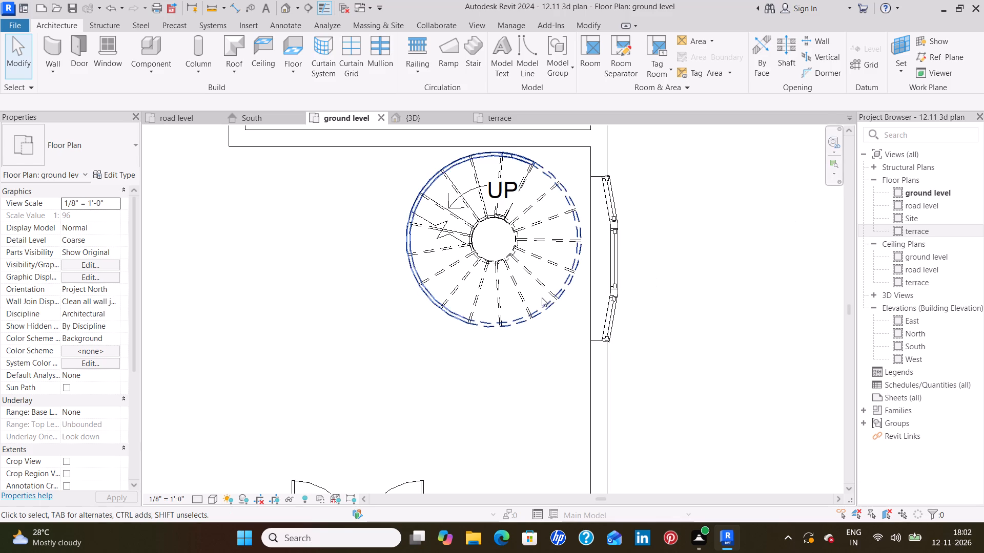
Examine the small building's front face in 3D, checking its windows, double door and the spiral stair above the walls.
{"action": "left_click", "coordinate": [424, 117]}
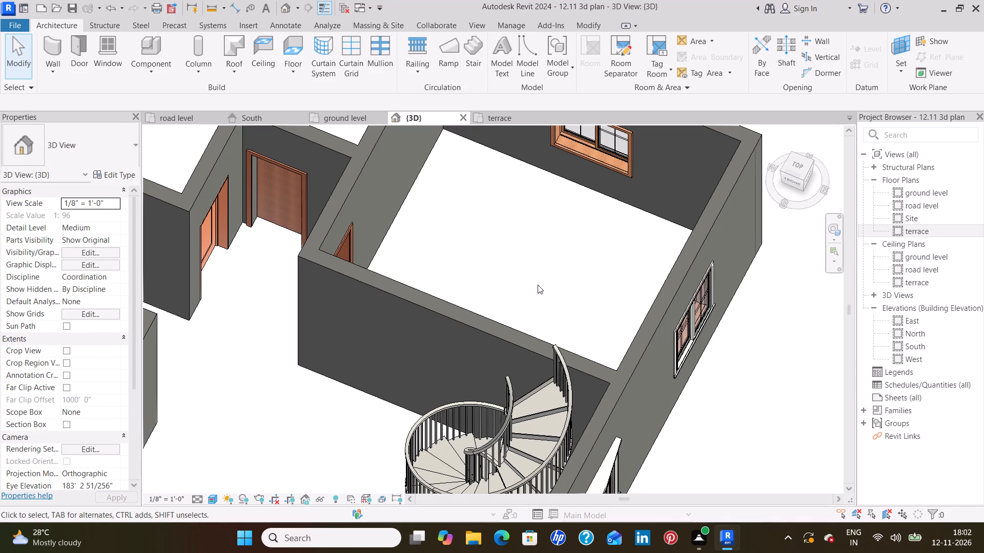
{"action": "left_click", "coordinate": [795, 182]}
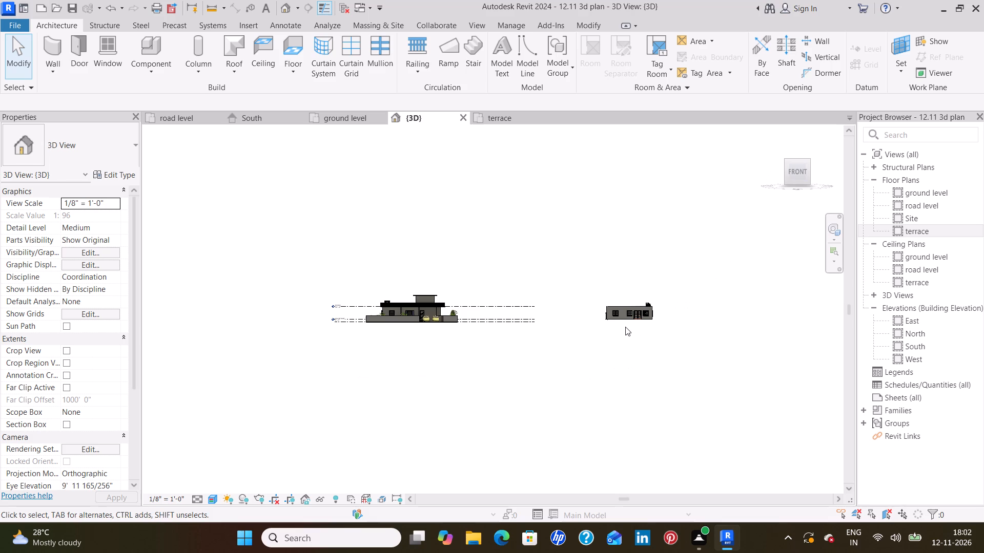
{"action": "scroll", "coordinate": [642, 317], "scroll_direction": "up", "scroll_amount": 15}
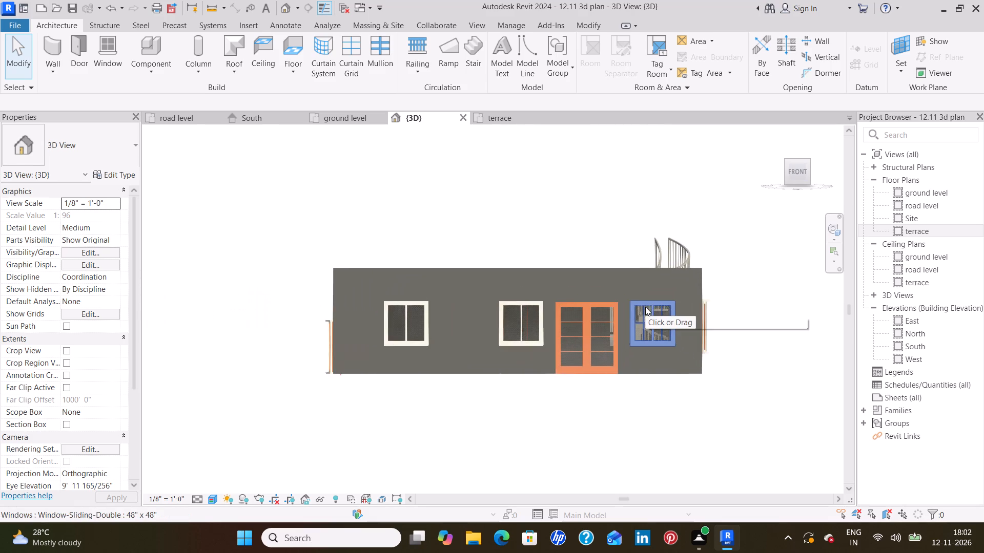
{"action": "scroll", "coordinate": [613, 310], "scroll_direction": "up", "scroll_amount": 2}
{"action": "middle_click_drag", "start_coordinate": [593, 314], "coordinate": [663, 314]}
{"action": "scroll", "coordinate": [648, 321], "scroll_direction": "up", "scroll_amount": 3}
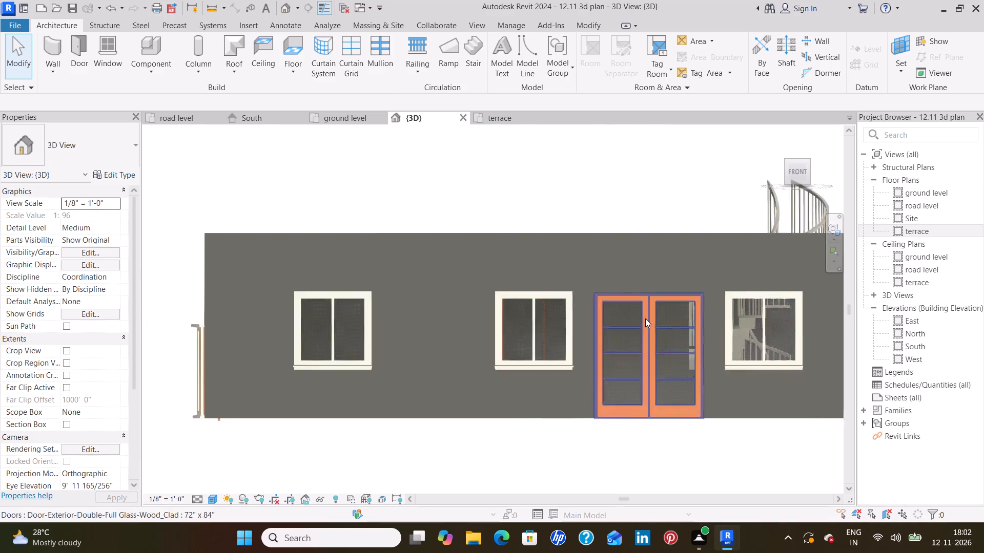
{"action": "scroll", "coordinate": [645, 318], "scroll_direction": "up", "scroll_amount": 5}
{"action": "middle_click_drag", "start_coordinate": [653, 267], "coordinate": [645, 321]}
{"action": "scroll", "coordinate": [641, 318], "scroll_direction": "down", "scroll_amount": 4}
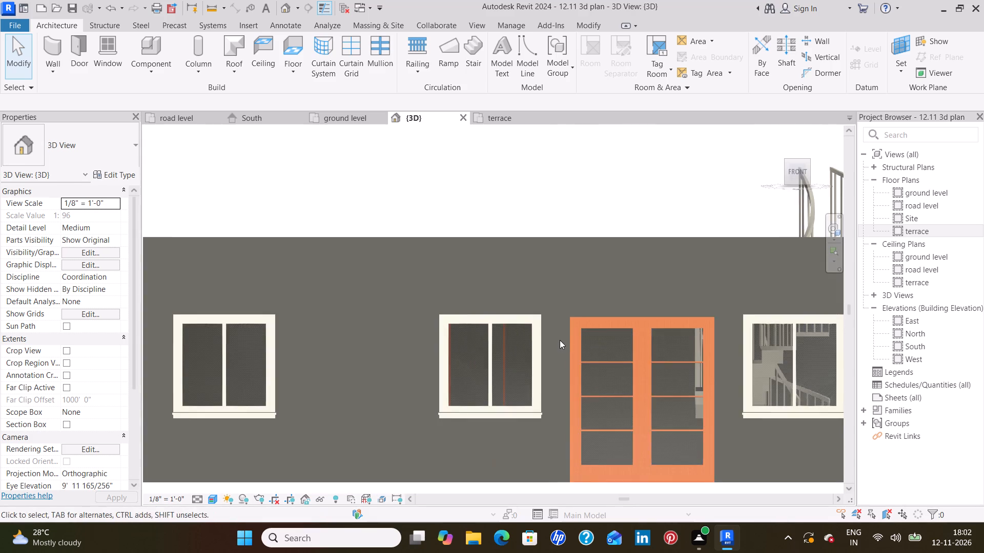
{"action": "middle_click_drag", "start_coordinate": [558, 338], "coordinate": [533, 292]}
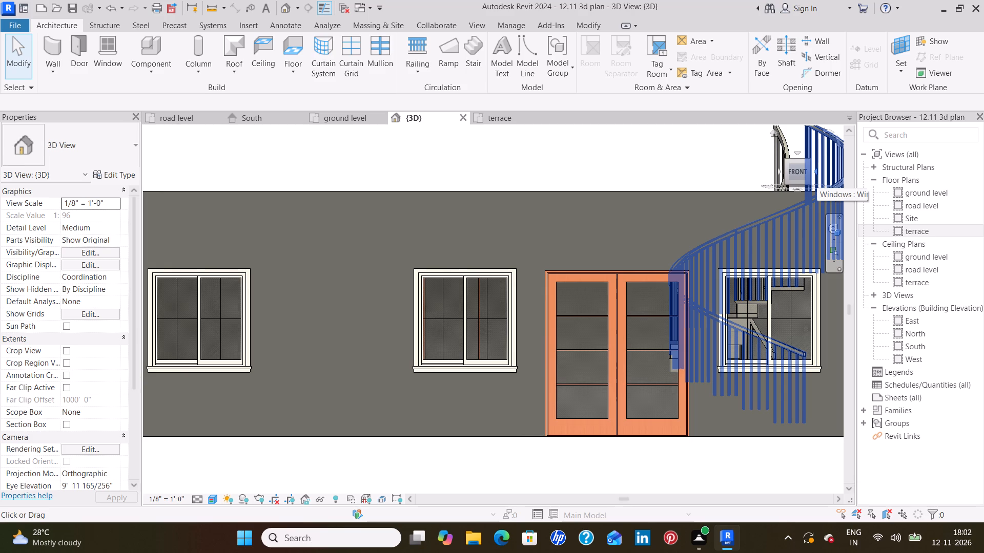
Examine the main house in 3D from the right side, checking its windows, wall bases, boundary wall and terrace railing.
{"action": "left_click", "coordinate": [817, 174]}
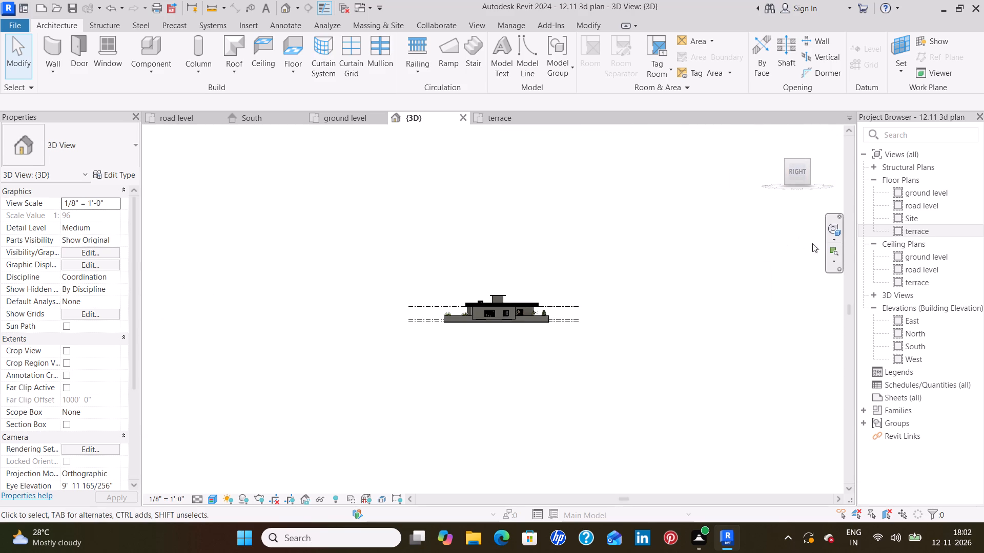
{"action": "scroll", "coordinate": [867, 245], "scroll_direction": "down", "scroll_amount": 3}
{"action": "scroll", "coordinate": [748, 289], "scroll_direction": "down", "scroll_amount": 3}
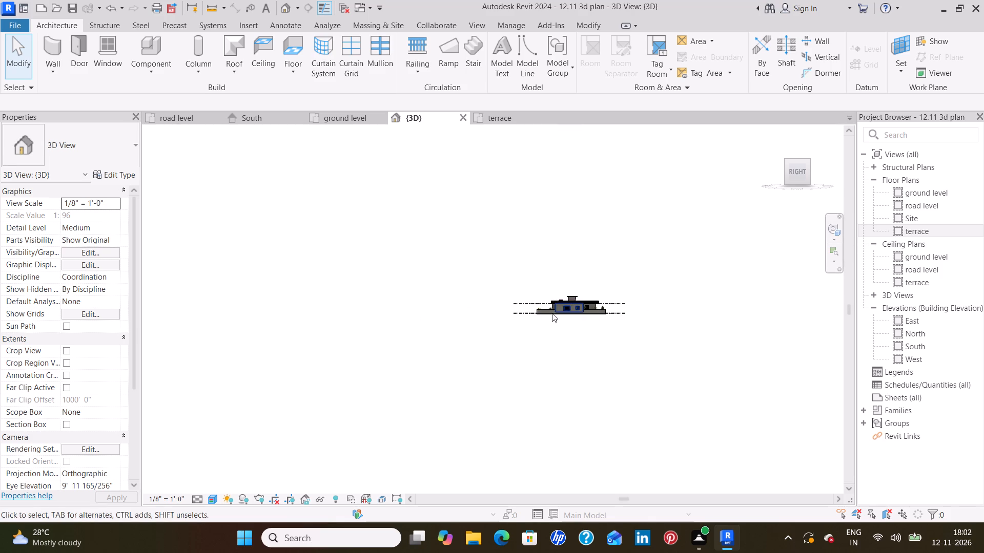
{"action": "scroll", "coordinate": [552, 313], "scroll_direction": "up", "scroll_amount": 17}
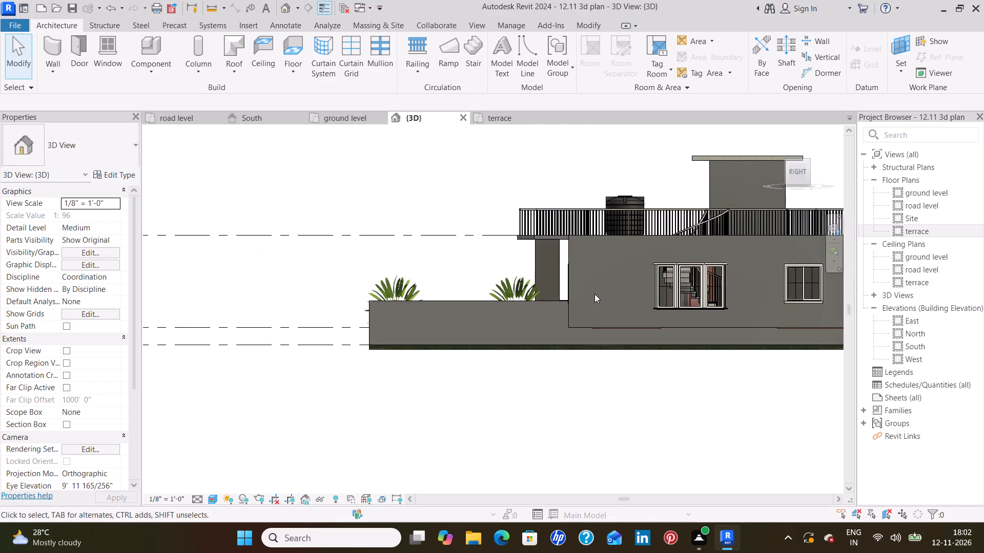
{"action": "scroll", "coordinate": [592, 295], "scroll_direction": "up", "scroll_amount": 2}
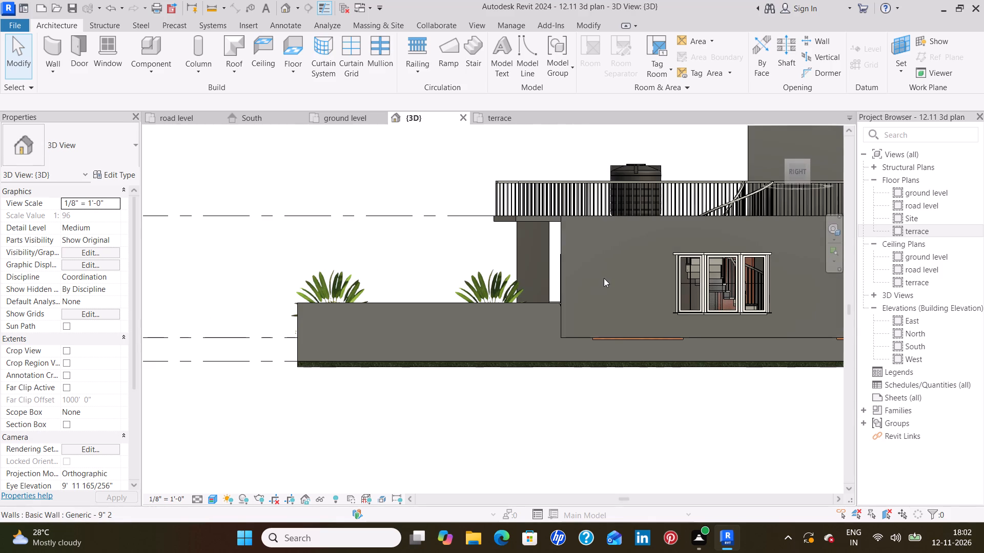
{"action": "middle_click", "coordinate": [600, 279]}
{"action": "scroll", "coordinate": [640, 346], "scroll_direction": "up", "scroll_amount": 3}
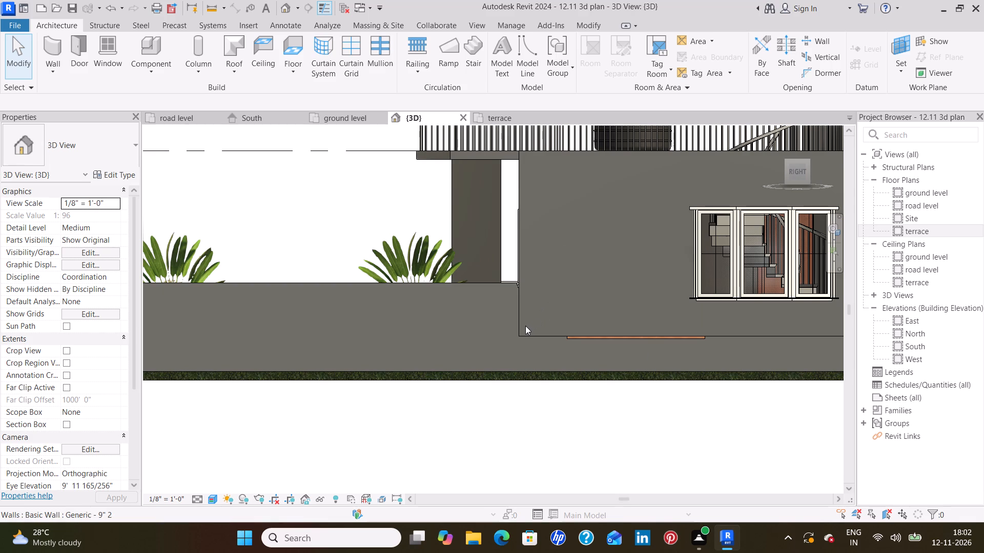
{"action": "middle_click_drag", "start_coordinate": [525, 326], "coordinate": [550, 328], "text": "shift"}
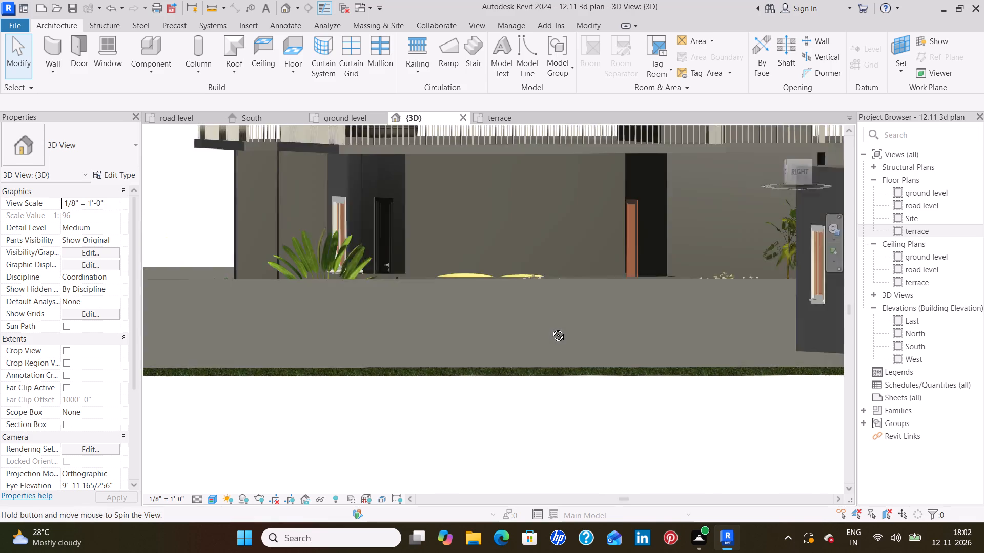
{"action": "middle_click_drag", "start_coordinate": [550, 328], "coordinate": [531, 337], "text": "shift"}
{"action": "middle_click_drag", "start_coordinate": [655, 344], "coordinate": [662, 277]}
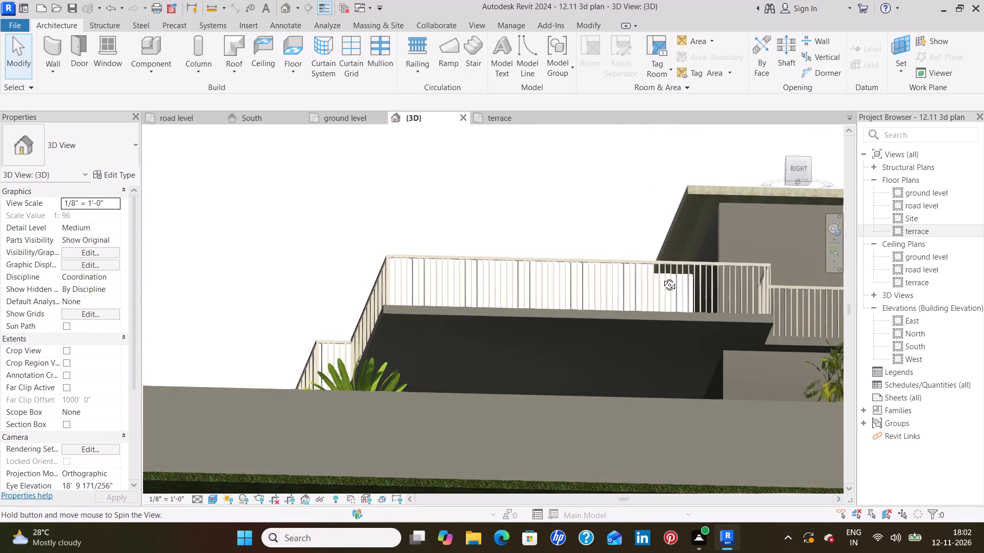
{"action": "middle_click_drag", "start_coordinate": [662, 277], "coordinate": [671, 341]}
{"action": "middle_click", "coordinate": [672, 344], "text": "shift"}
{"action": "scroll", "coordinate": [673, 350], "scroll_direction": "down", "scroll_amount": 3}
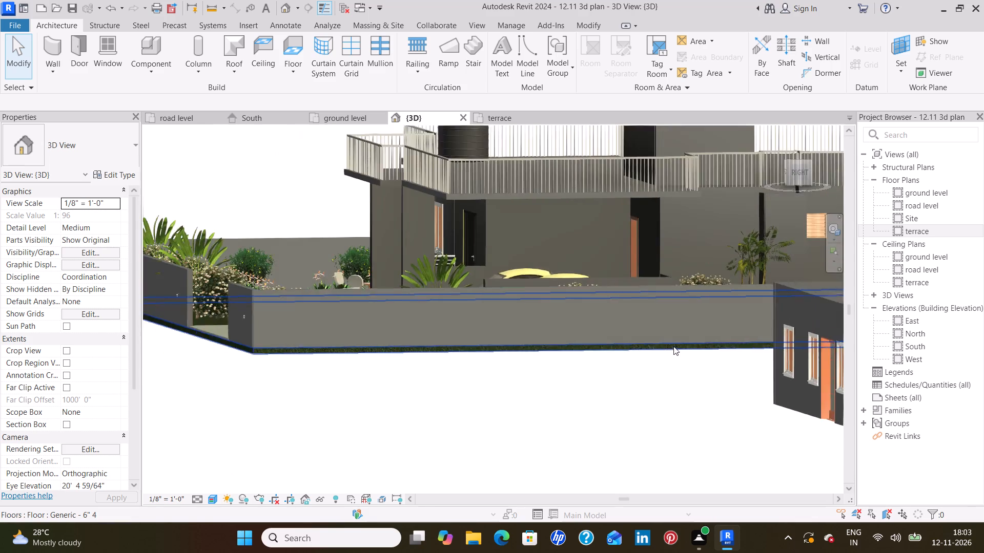
{"action": "scroll", "coordinate": [673, 341], "scroll_direction": "down", "scroll_amount": 5}
{"action": "middle_click_drag", "start_coordinate": [673, 339], "coordinate": [741, 350], "text": "shift"}
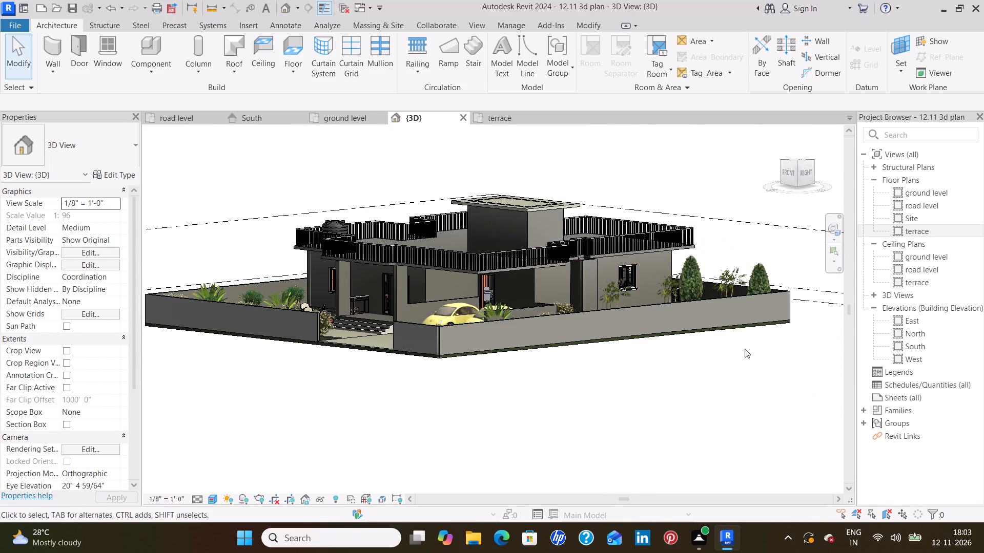
Set the level of both bay windows on the small building's left-side wall to ground level.
{"action": "middle_click_drag", "start_coordinate": [745, 349], "coordinate": [449, 288]}
{"action": "middle_click_drag", "start_coordinate": [655, 293], "coordinate": [740, 320], "text": "shift"}
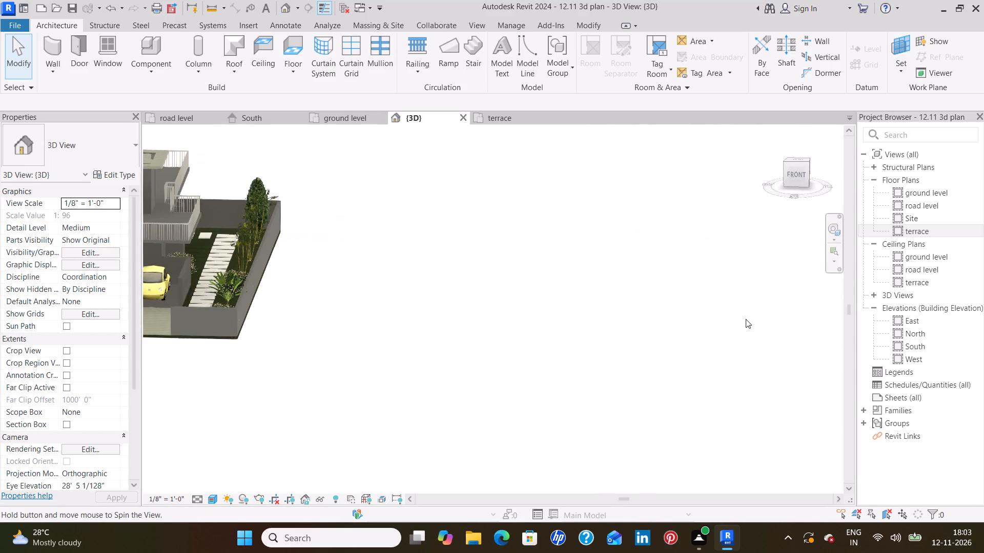
{"action": "middle_click_drag", "start_coordinate": [742, 314], "coordinate": [473, 258]}
{"action": "middle_click_drag", "start_coordinate": [569, 247], "coordinate": [638, 265], "text": "shift"}
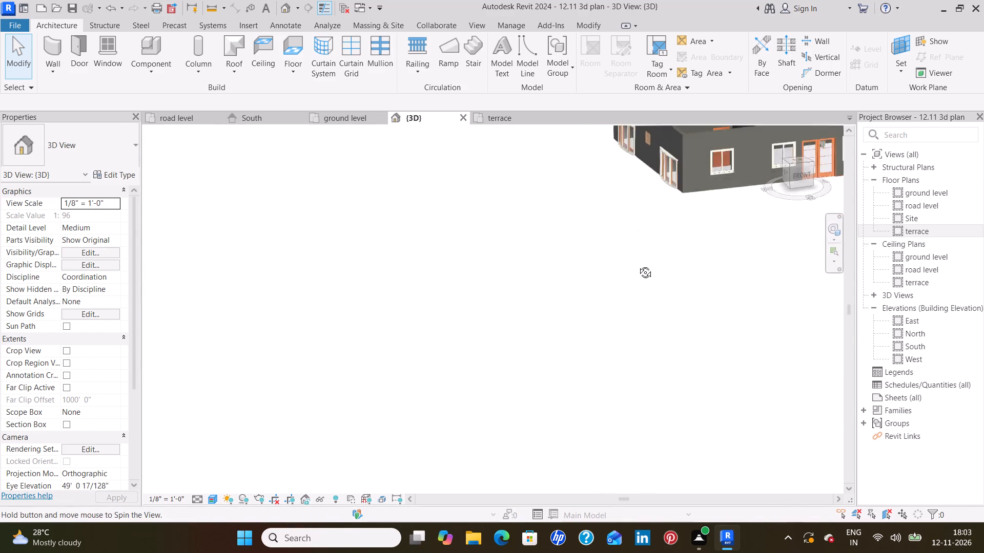
{"action": "middle_click_drag", "start_coordinate": [638, 265], "coordinate": [655, 267], "text": "shift"}
{"action": "middle_click_drag", "start_coordinate": [612, 200], "coordinate": [545, 368]}
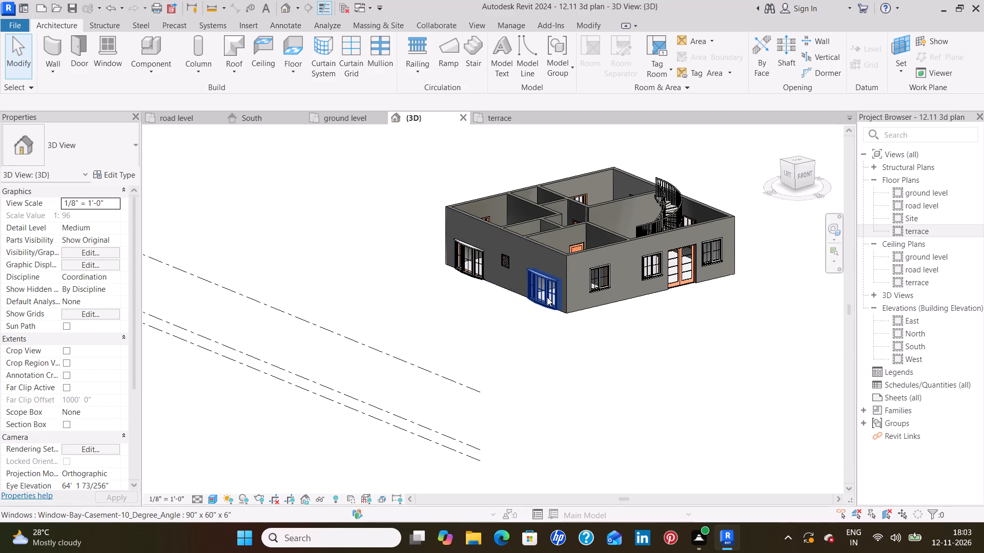
{"action": "left_click", "coordinate": [547, 297]}
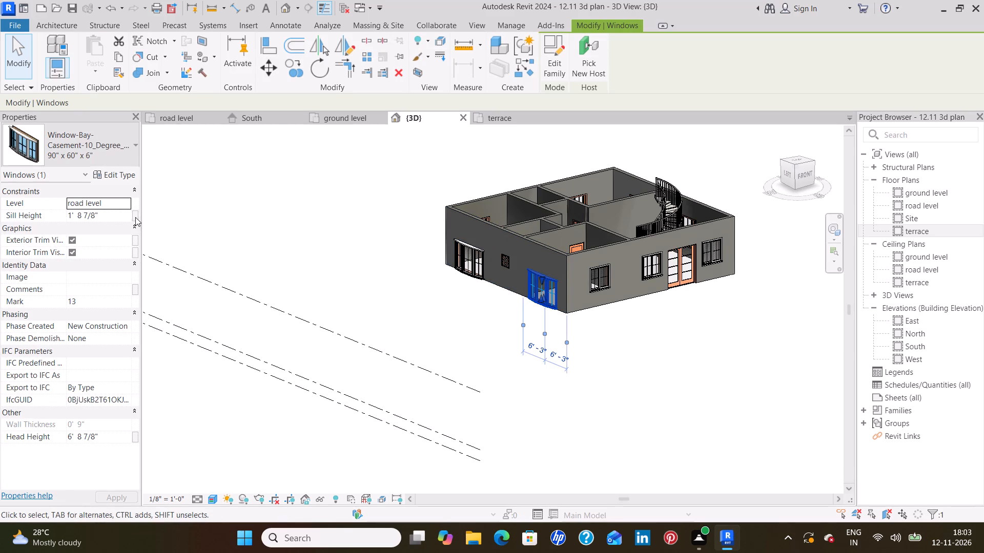
{"action": "left_click", "coordinate": [127, 202]}
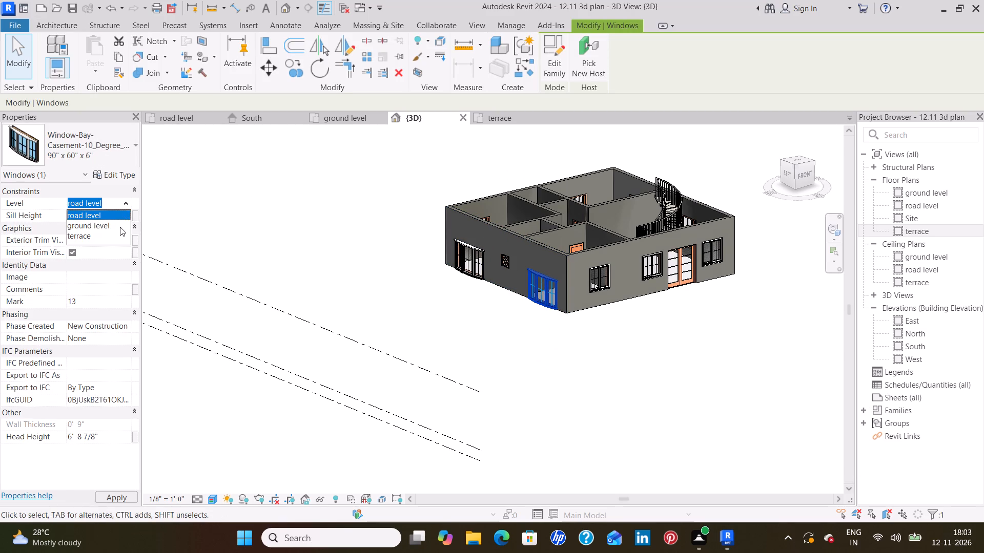
{"action": "left_click", "coordinate": [119, 229]}
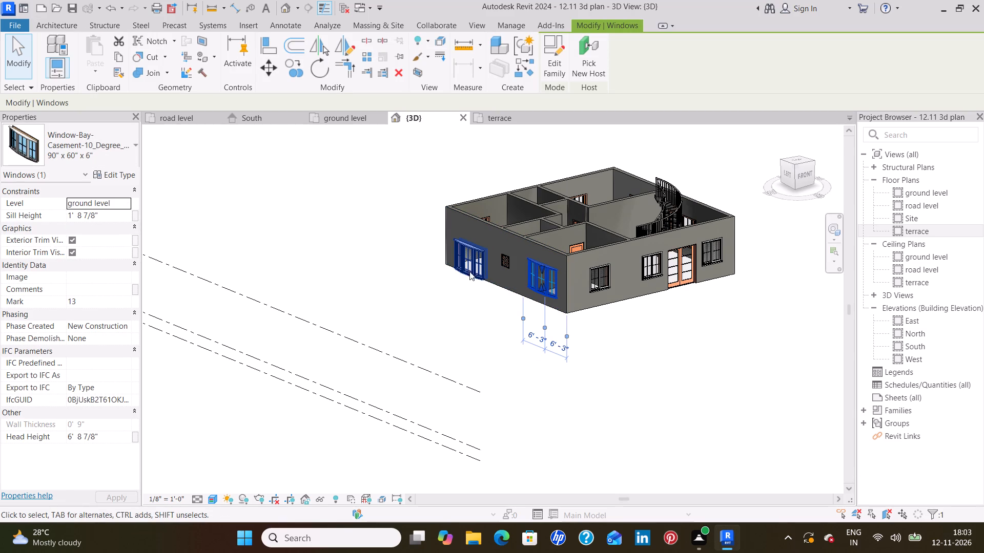
{"action": "left_click", "coordinate": [471, 268]}
{"action": "left_click", "coordinate": [127, 204]}
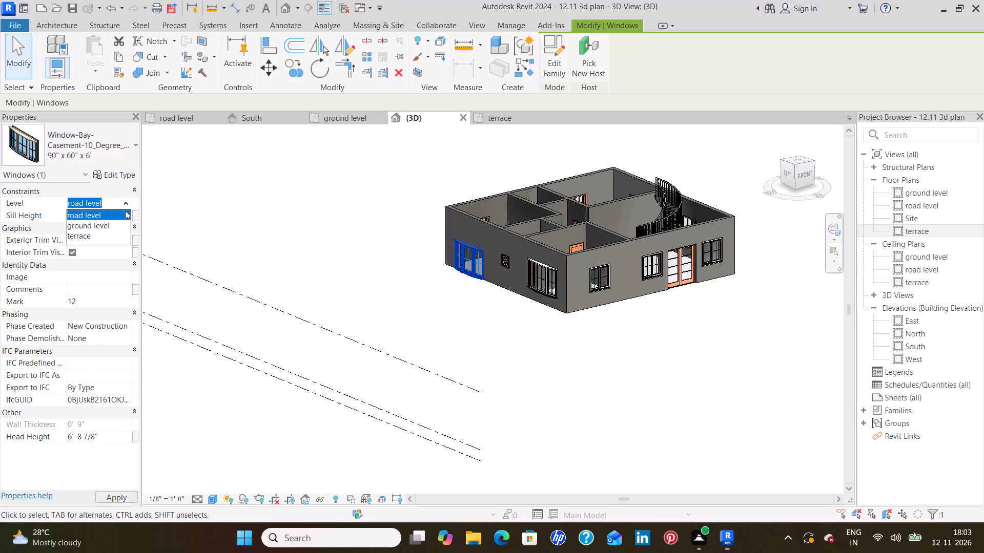
{"action": "left_click", "coordinate": [119, 226]}
{"action": "left_click", "coordinate": [312, 247]}
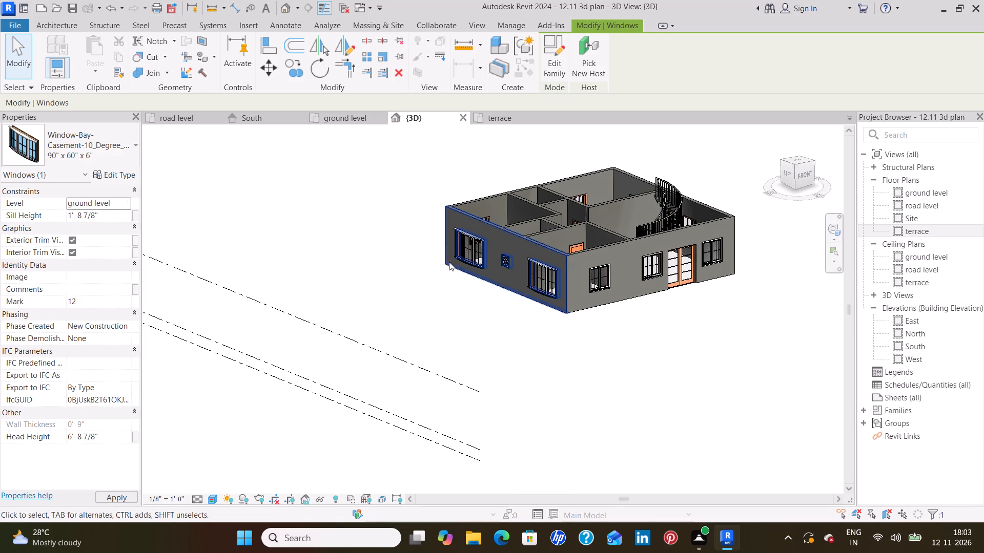
Set the level of the 24" x 24" louvered window between the two bay windows to ground level.
{"action": "left_click", "coordinate": [503, 261]}
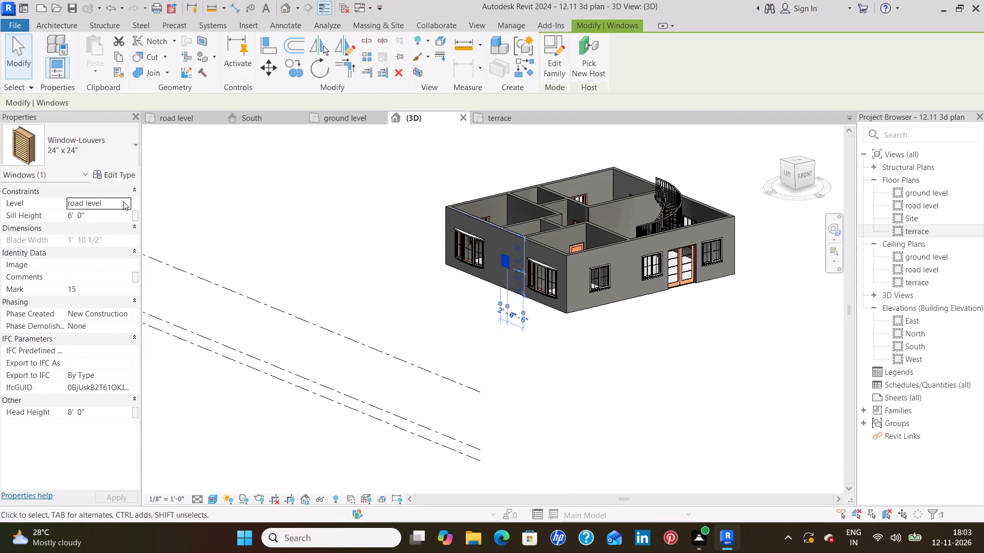
{"action": "left_click", "coordinate": [123, 201]}
{"action": "left_click", "coordinate": [112, 226]}
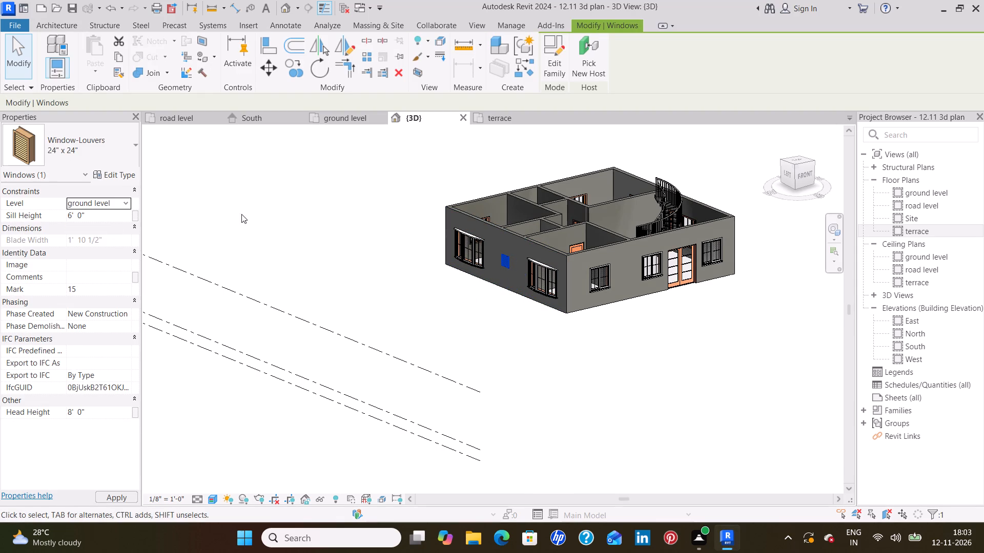
{"action": "left_click", "coordinate": [253, 214]}
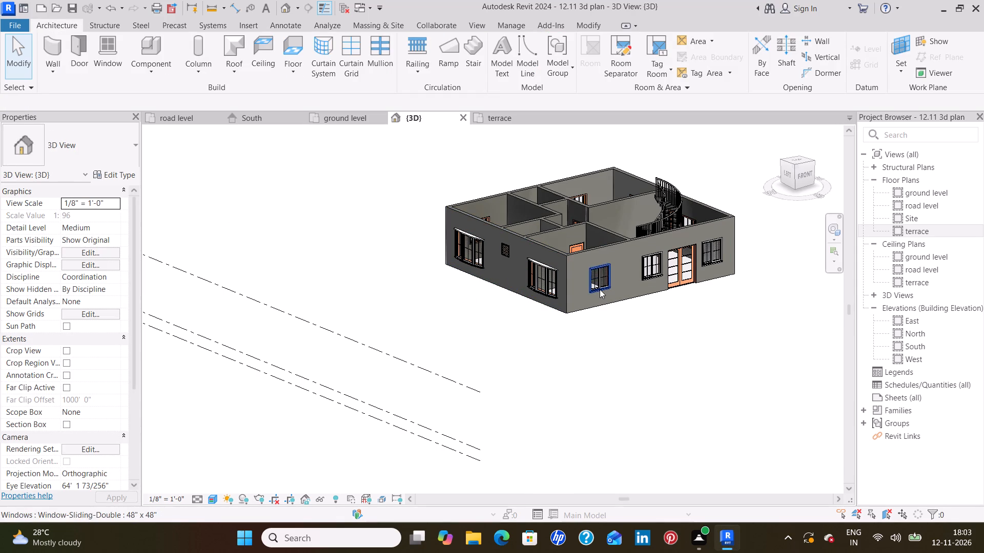
Check the level and sill height of the 48" x 48" sliding windows on the small building's front and back walls.
{"action": "left_click", "coordinate": [600, 289]}
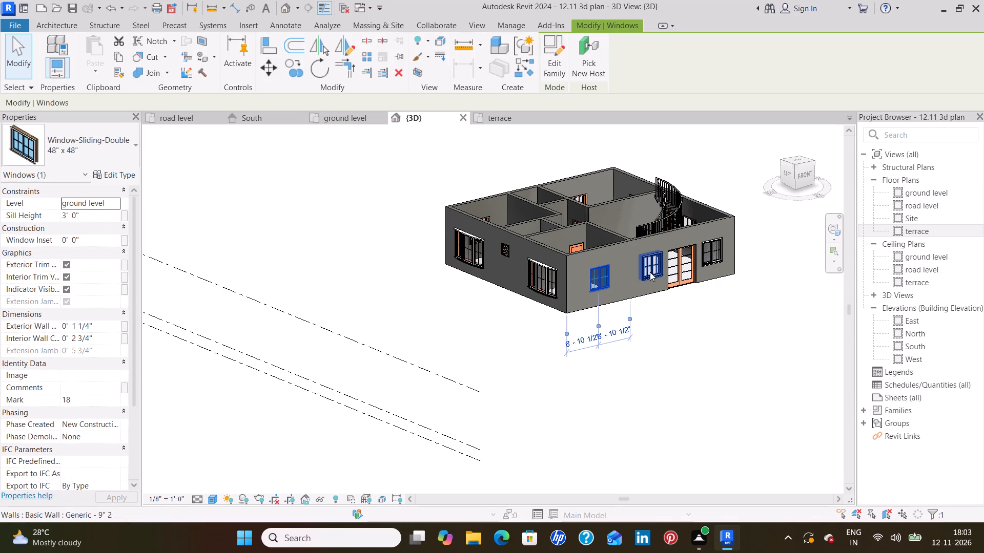
{"action": "middle_click_drag", "start_coordinate": [376, 301], "coordinate": [386, 304], "text": "shift"}
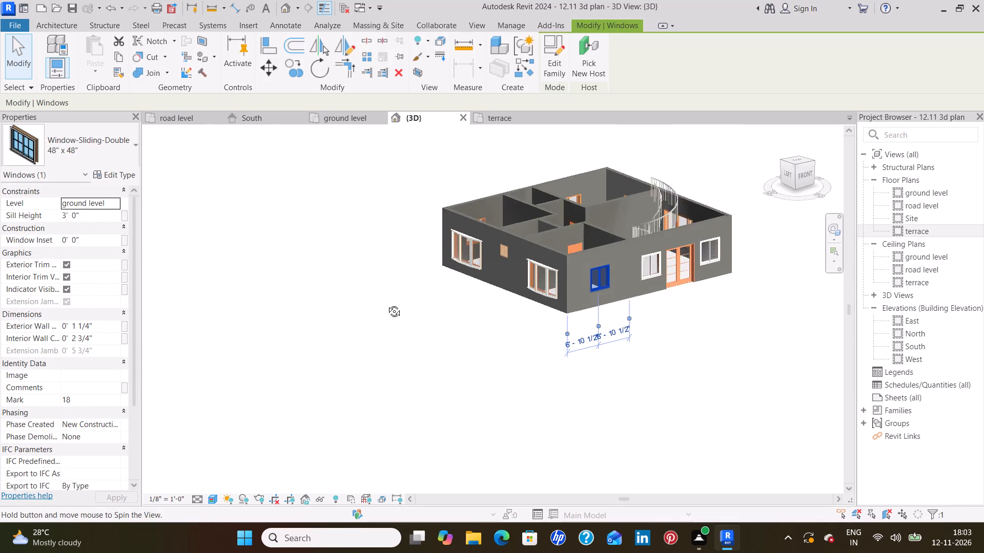
{"action": "middle_click_drag", "start_coordinate": [386, 304], "coordinate": [583, 364], "text": "shift"}
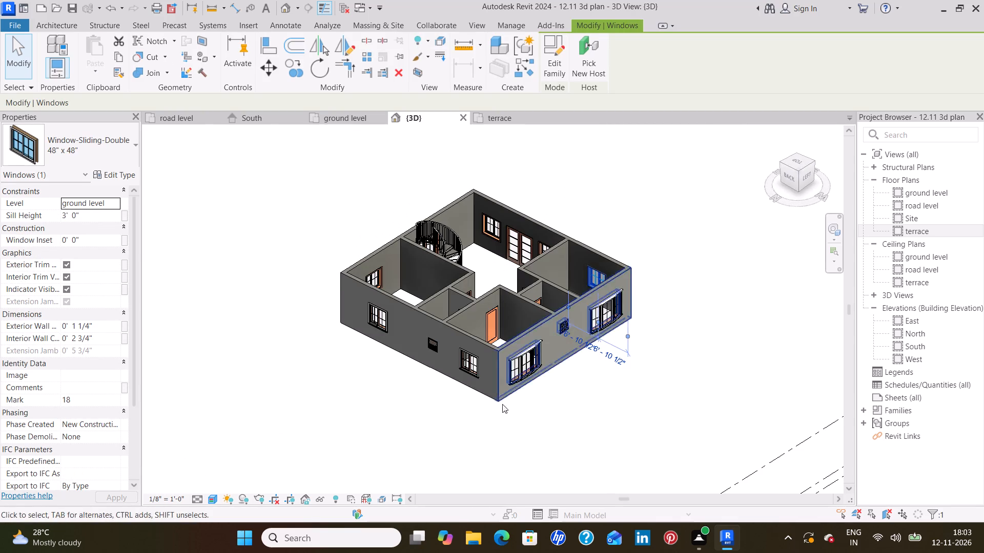
{"action": "middle_click_drag", "start_coordinate": [503, 407], "coordinate": [526, 374], "text": "shift"}
{"action": "left_click", "coordinate": [509, 361]}
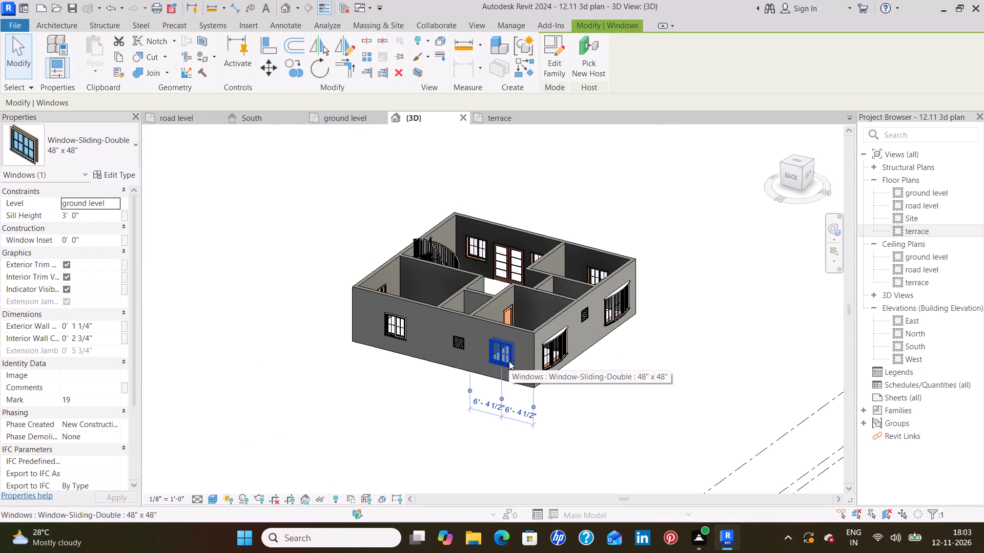
{"action": "left_click", "coordinate": [324, 426]}
Set the level of the louvered window between the back wall's two sliding windows to ground level.
{"action": "left_click", "coordinate": [462, 344]}
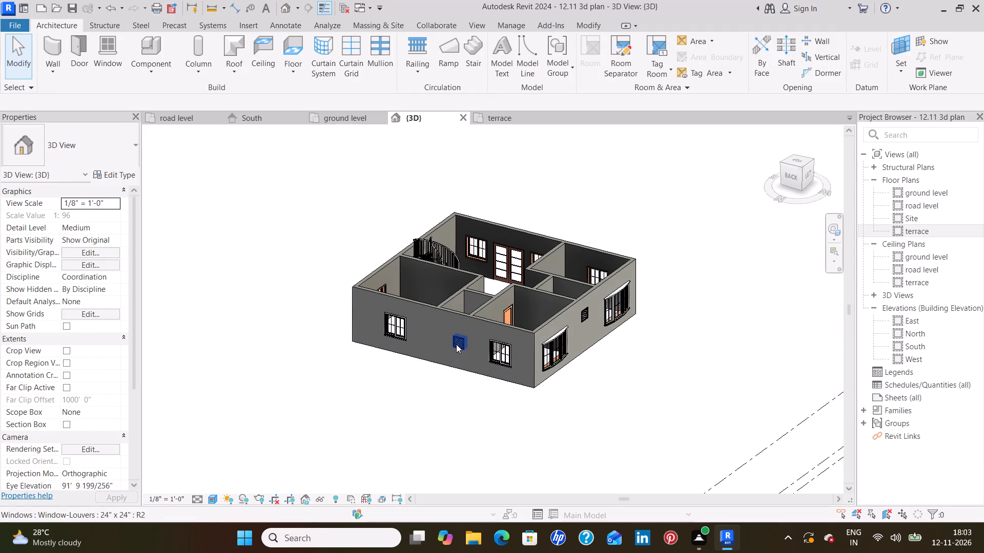
{"action": "left_click", "coordinate": [130, 205]}
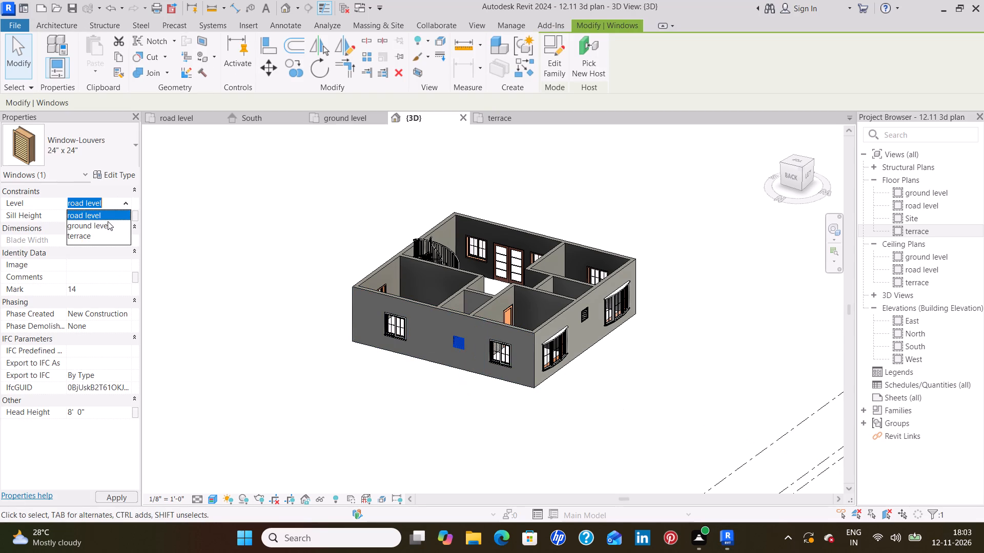
{"action": "left_click", "coordinate": [108, 226]}
{"action": "left_click", "coordinate": [197, 250]}
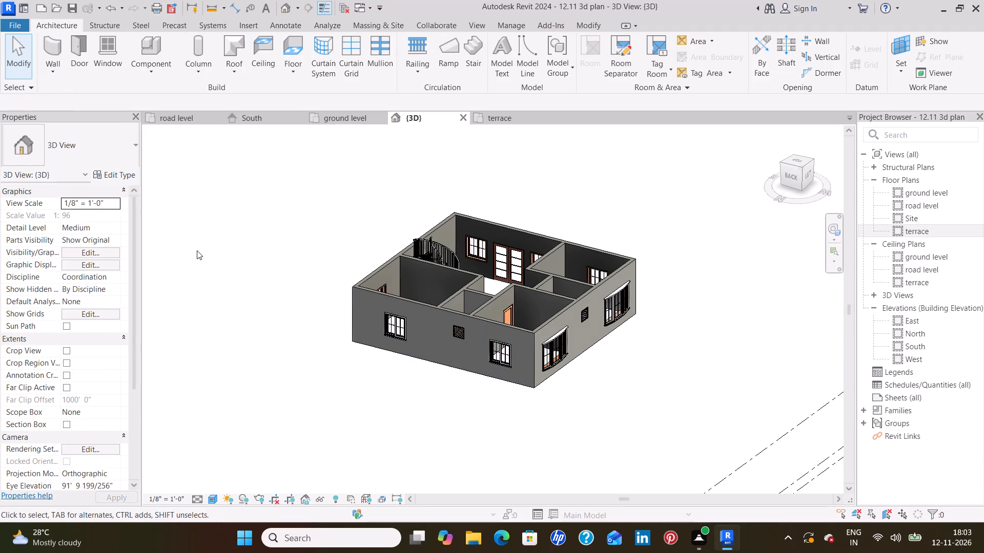
Examine the small building from all sides in 3D, comparing the window heights on its outer walls.
{"action": "middle_click_drag", "start_coordinate": [197, 250], "coordinate": [376, 354], "text": "shift"}
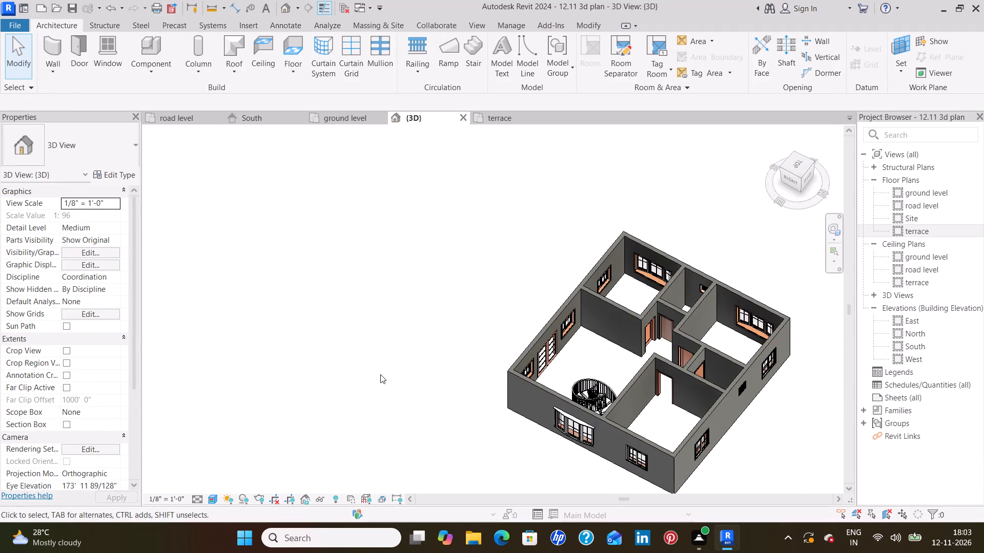
{"action": "middle_click_drag", "start_coordinate": [382, 373], "coordinate": [409, 279], "text": "shift"}
{"action": "middle_click_drag", "start_coordinate": [404, 314], "coordinate": [404, 316]}
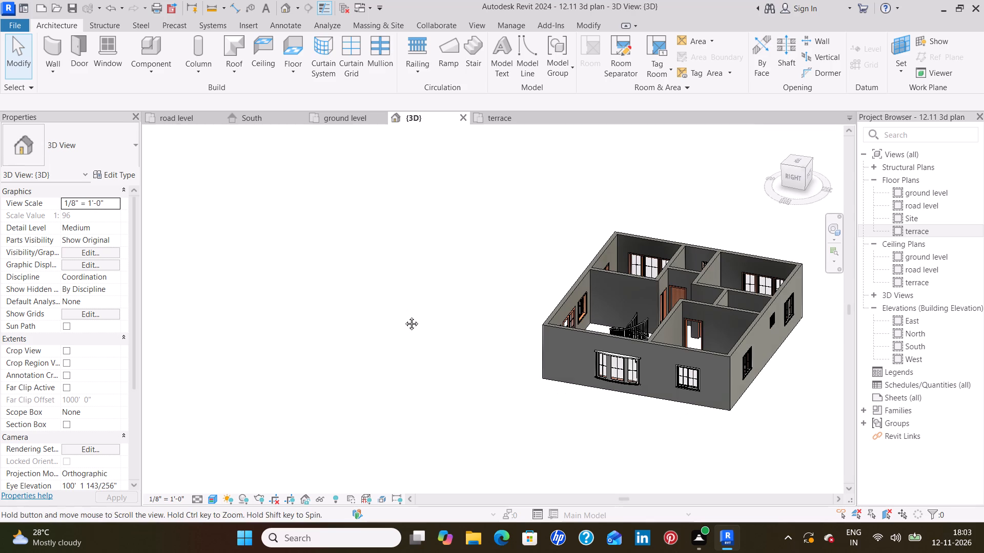
{"action": "middle_click_drag", "start_coordinate": [404, 316], "coordinate": [323, 366]}
{"action": "middle_click_drag", "start_coordinate": [306, 368], "coordinate": [208, 385], "text": "shift"}
{"action": "middle_click_drag", "start_coordinate": [567, 231], "coordinate": [570, 247], "text": "shift"}
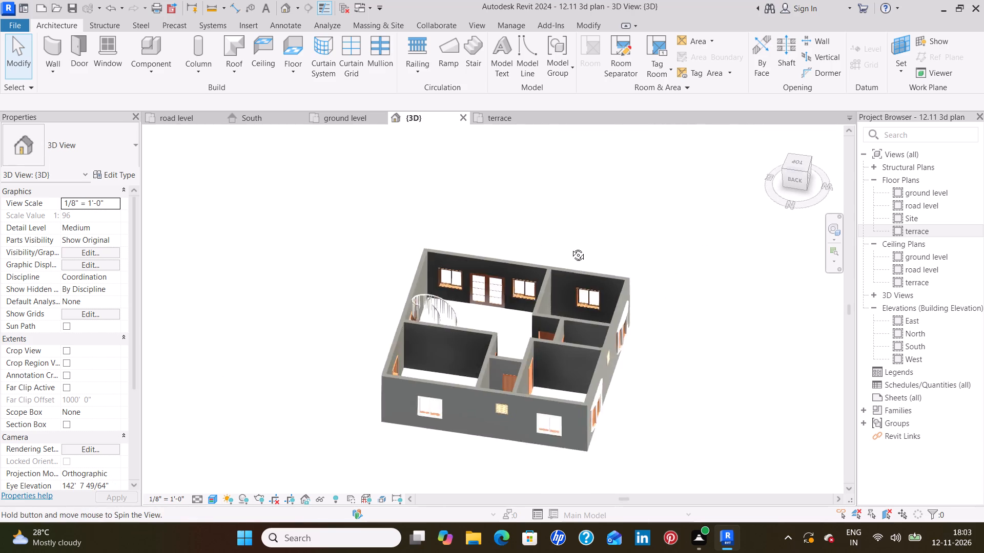
{"action": "middle_click_drag", "start_coordinate": [570, 247], "coordinate": [268, 281], "text": "shift"}
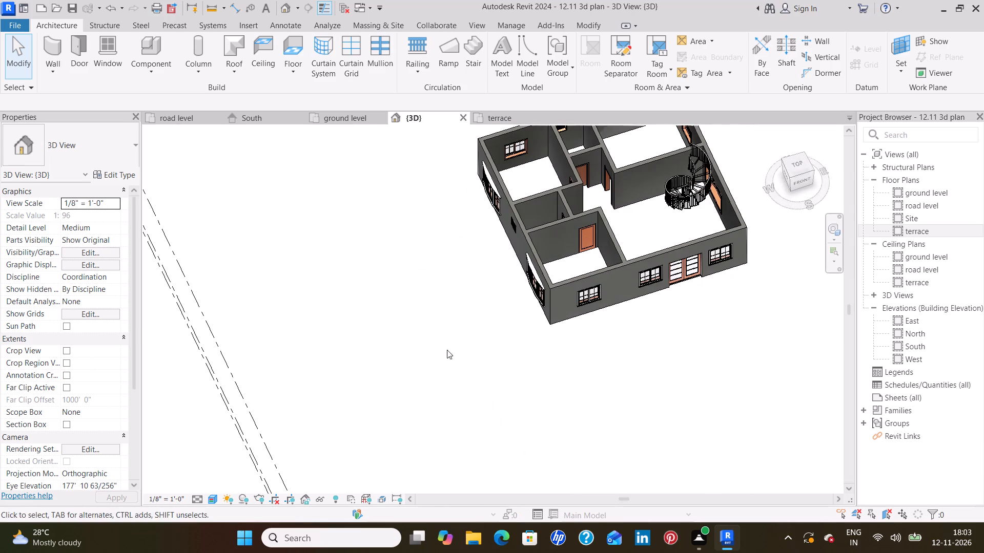
{"action": "middle_click_drag", "start_coordinate": [607, 361], "coordinate": [561, 310], "text": "shift"}
{"action": "middle_click_drag", "start_coordinate": [655, 203], "coordinate": [646, 177], "text": "shift"}
Examine the small building's interior doors, frames and partition walls up close in 3D from several angles.
{"action": "scroll", "coordinate": [645, 224], "scroll_direction": "up", "scroll_amount": 7}
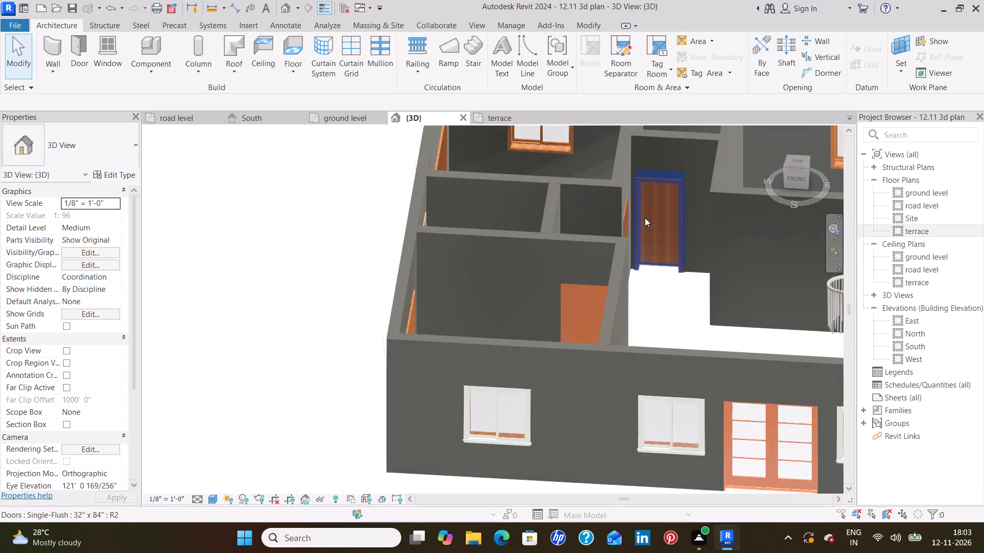
{"action": "scroll", "coordinate": [645, 218], "scroll_direction": "up", "scroll_amount": 10}
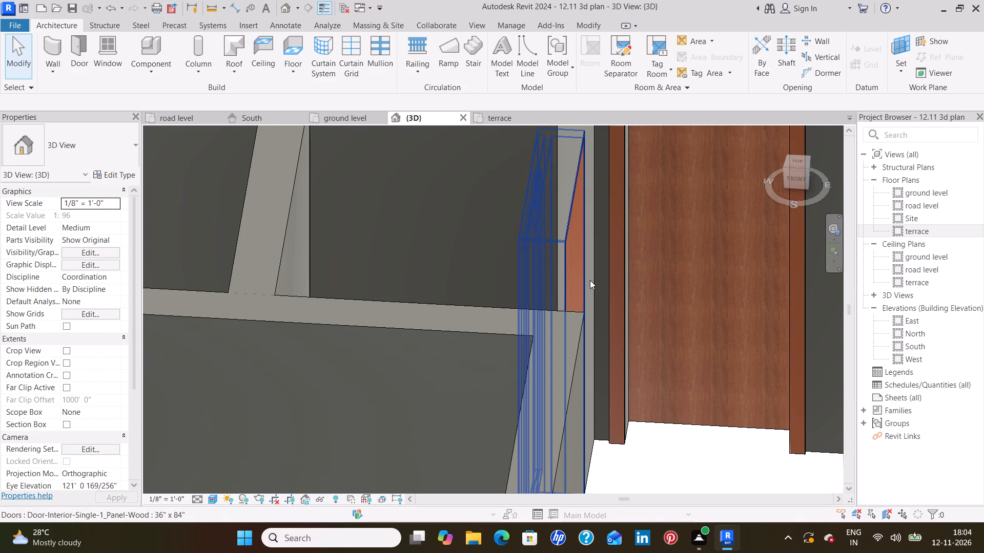
{"action": "scroll", "coordinate": [590, 280], "scroll_direction": "up", "scroll_amount": 1}
{"action": "scroll", "coordinate": [589, 281], "scroll_direction": "down", "scroll_amount": 1}
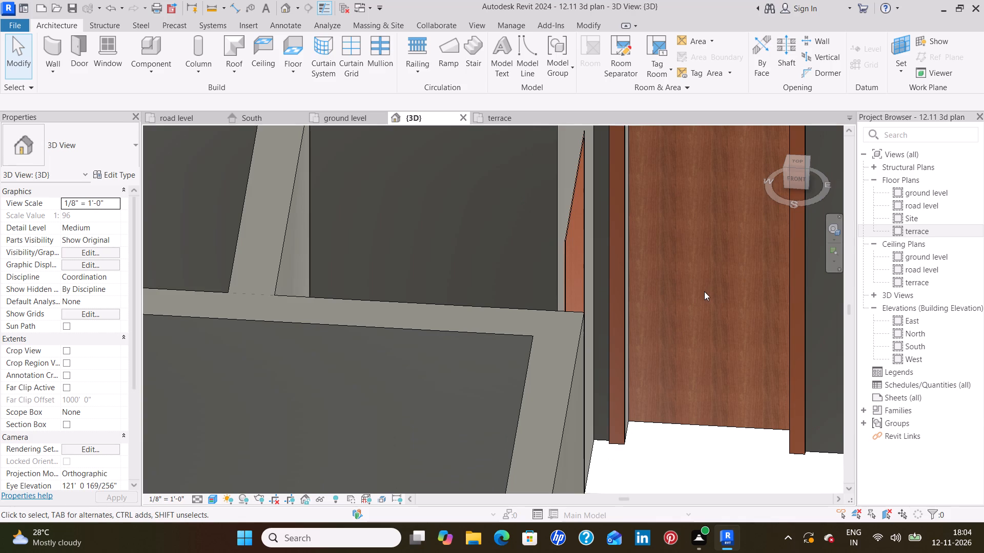
{"action": "middle_click_drag", "start_coordinate": [704, 291], "coordinate": [680, 303], "text": "shift"}
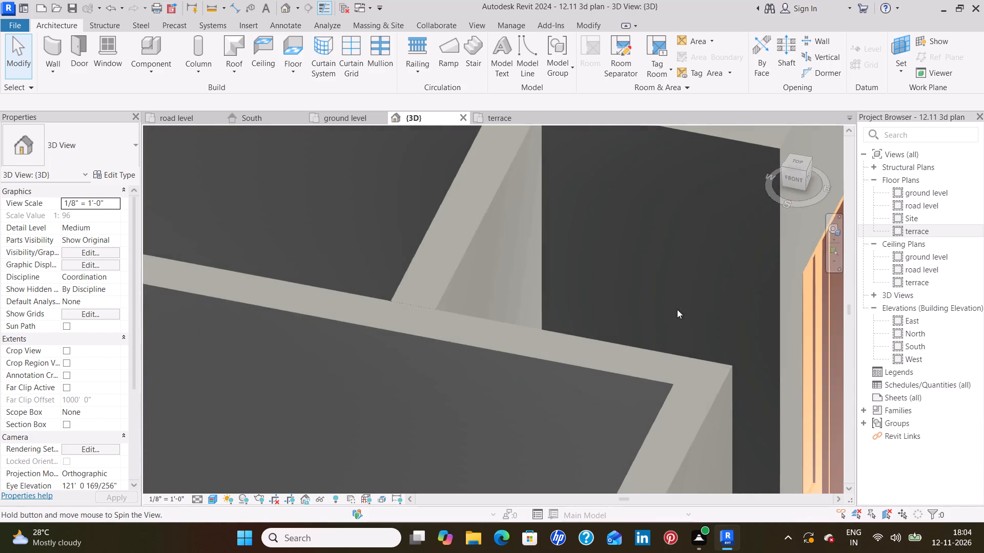
{"action": "middle_click_drag", "start_coordinate": [669, 314], "coordinate": [552, 207]}
{"action": "middle_click_drag", "start_coordinate": [709, 289], "coordinate": [637, 337], "text": "shift"}
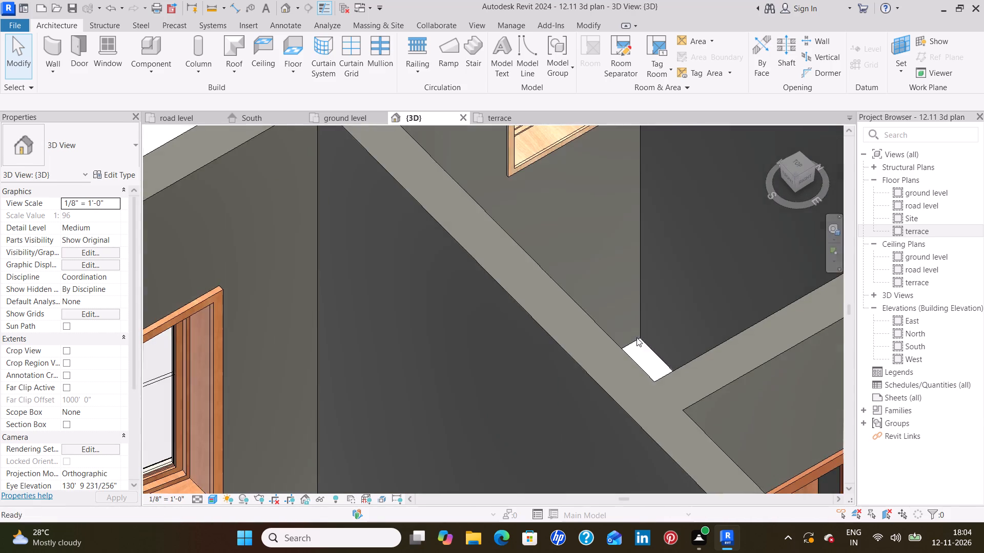
{"action": "middle_click_drag", "start_coordinate": [627, 331], "coordinate": [537, 163]}
{"action": "middle_click_drag", "start_coordinate": [709, 327], "coordinate": [652, 350], "text": "shift"}
{"action": "middle_click_drag", "start_coordinate": [644, 358], "coordinate": [612, 263]}
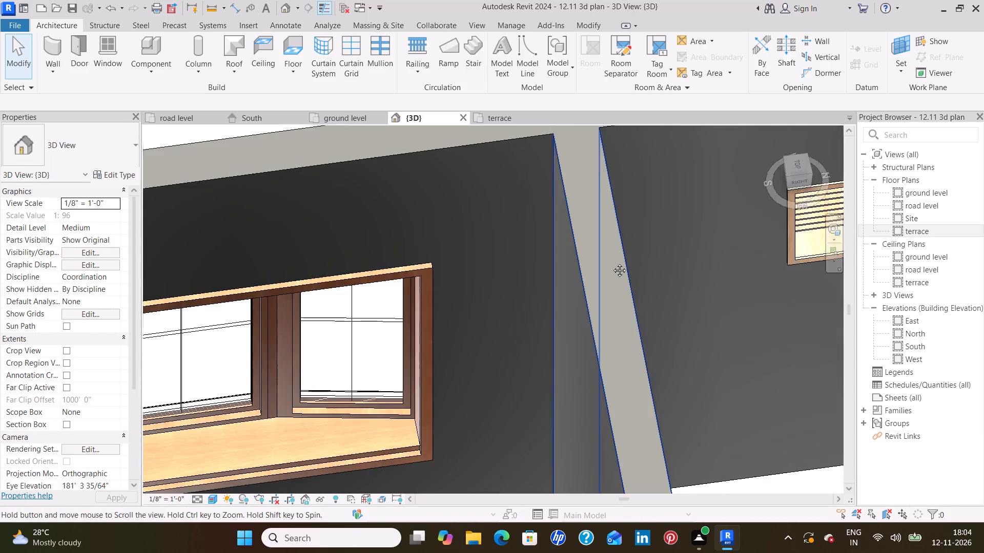
{"action": "middle_click_drag", "start_coordinate": [612, 263], "coordinate": [588, 104]}
{"action": "middle_click_drag", "start_coordinate": [735, 386], "coordinate": [667, 172]}
{"action": "middle_click_drag", "start_coordinate": [726, 362], "coordinate": [699, 370], "text": "shift"}
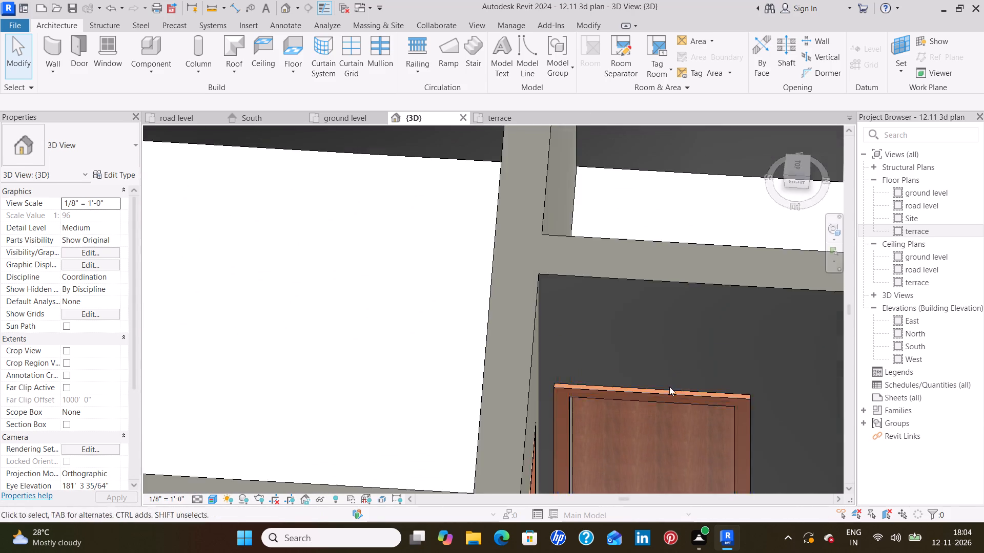
{"action": "middle_click_drag", "start_coordinate": [667, 380], "coordinate": [649, 285]}
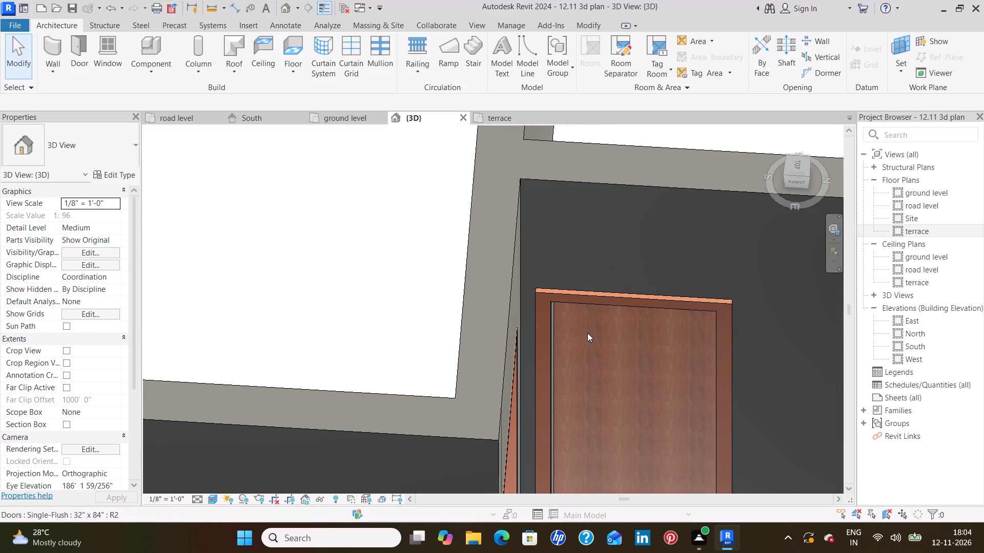
{"action": "middle_click_drag", "start_coordinate": [587, 333], "coordinate": [588, 286]}
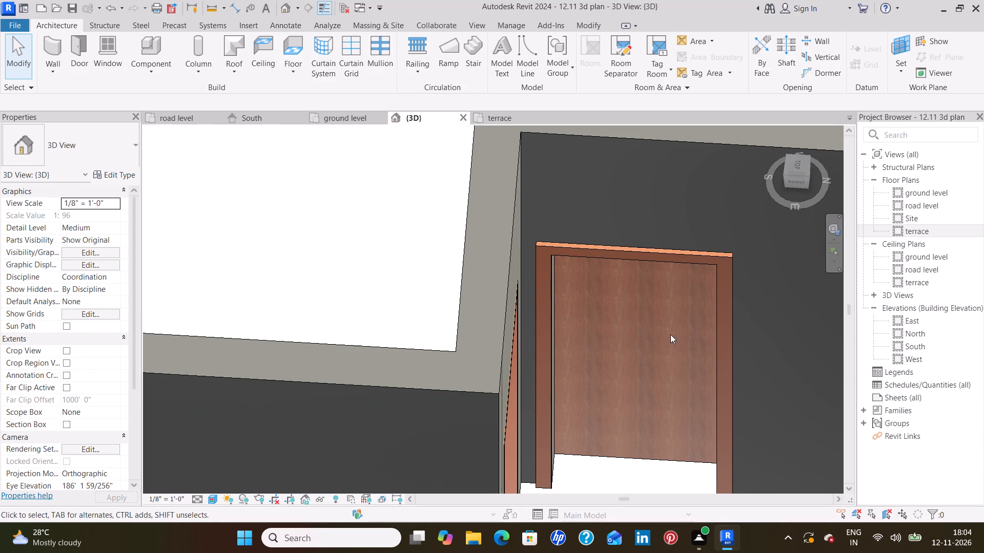
{"action": "middle_click_drag", "start_coordinate": [638, 317], "coordinate": [525, 241]}
{"action": "middle_click_drag", "start_coordinate": [721, 354], "coordinate": [708, 346]}
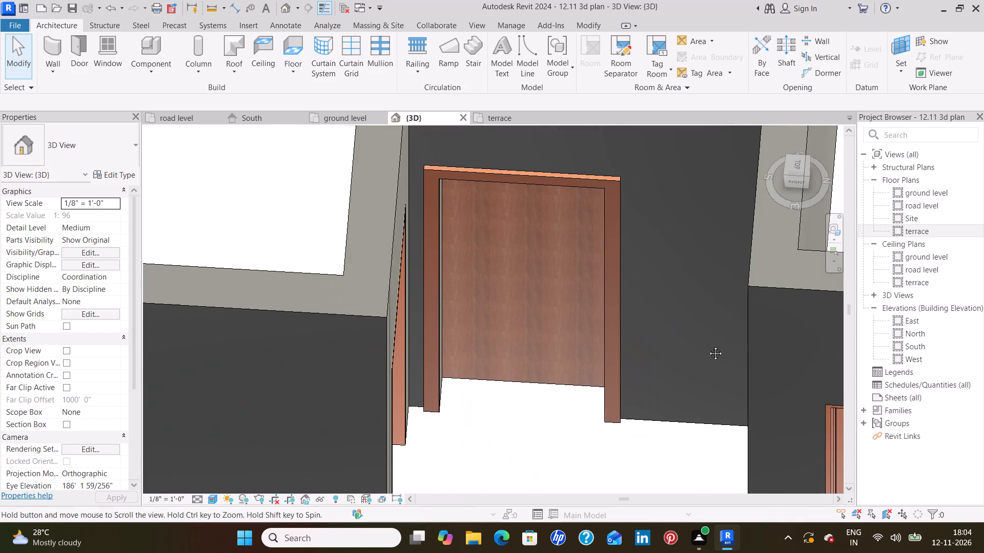
{"action": "middle_click_drag", "start_coordinate": [708, 346], "coordinate": [542, 283]}
{"action": "middle_click_drag", "start_coordinate": [741, 410], "coordinate": [580, 269]}
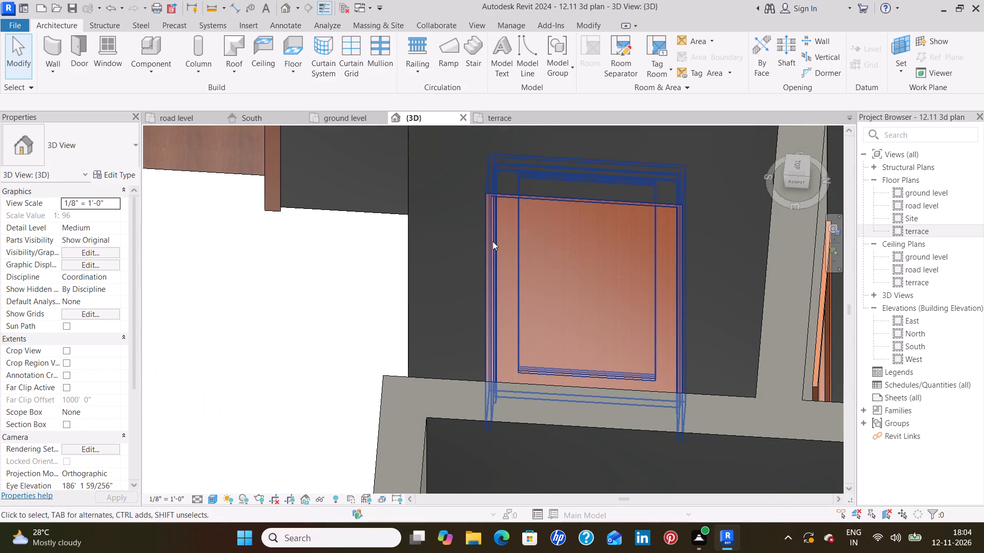
{"action": "scroll", "coordinate": [503, 245], "scroll_direction": "down", "scroll_amount": 2}
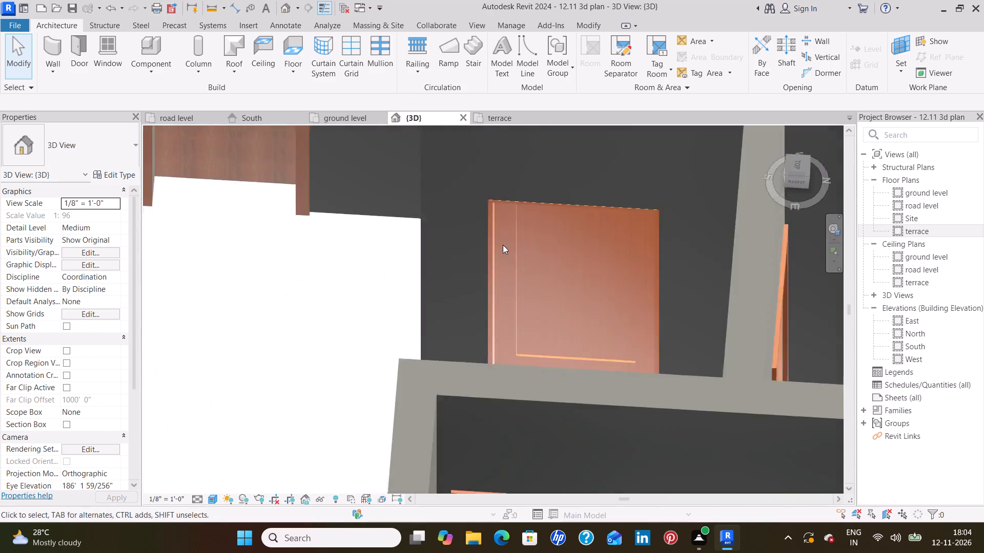
{"action": "scroll", "coordinate": [503, 245], "scroll_direction": "down", "scroll_amount": 2}
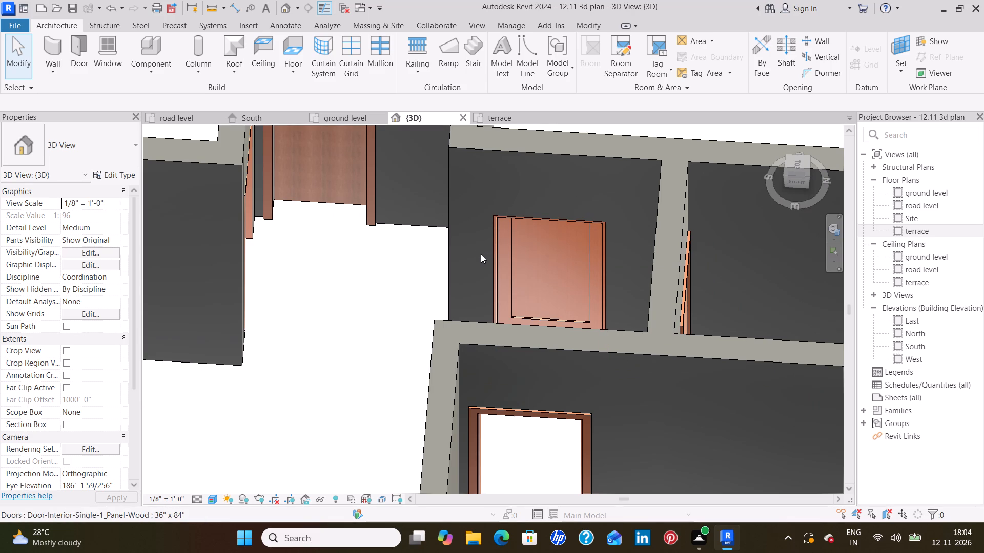
Examine the small building's interior doors, cased passage opening, partition walls and front windows in 3D from several angles.
{"action": "scroll", "coordinate": [498, 274], "scroll_direction": "down", "scroll_amount": 3}
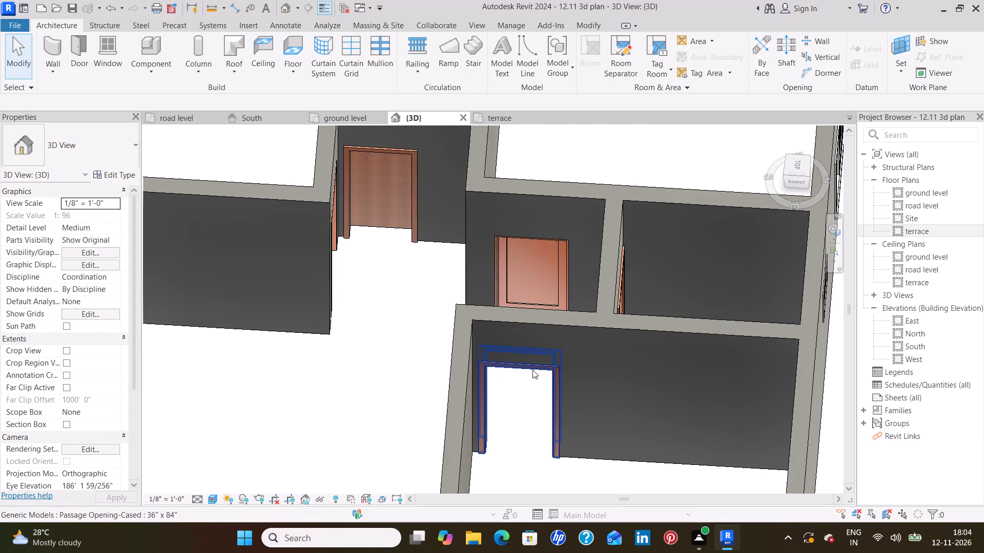
{"action": "middle_click_drag", "start_coordinate": [532, 370], "coordinate": [535, 280]}
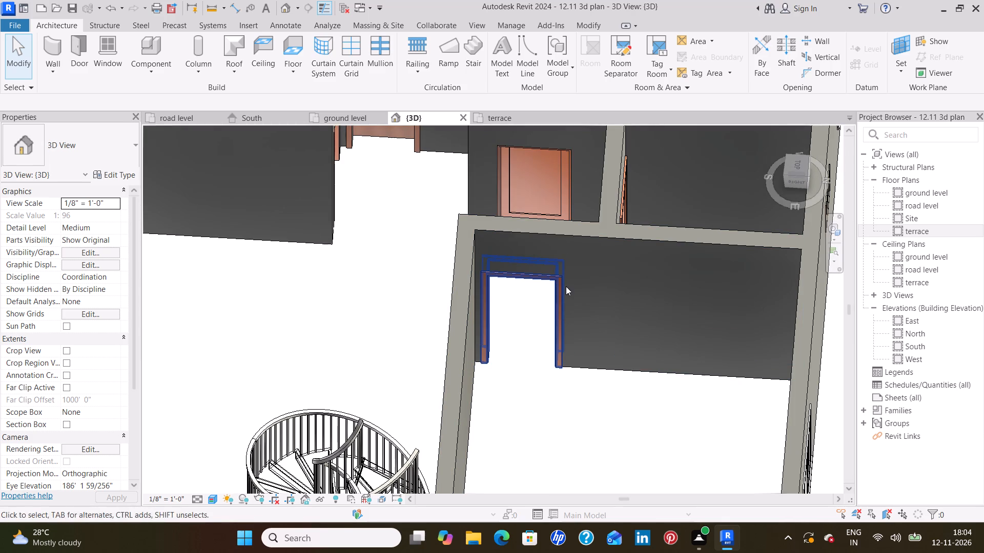
{"action": "middle_click_drag", "start_coordinate": [569, 289], "coordinate": [526, 303]}
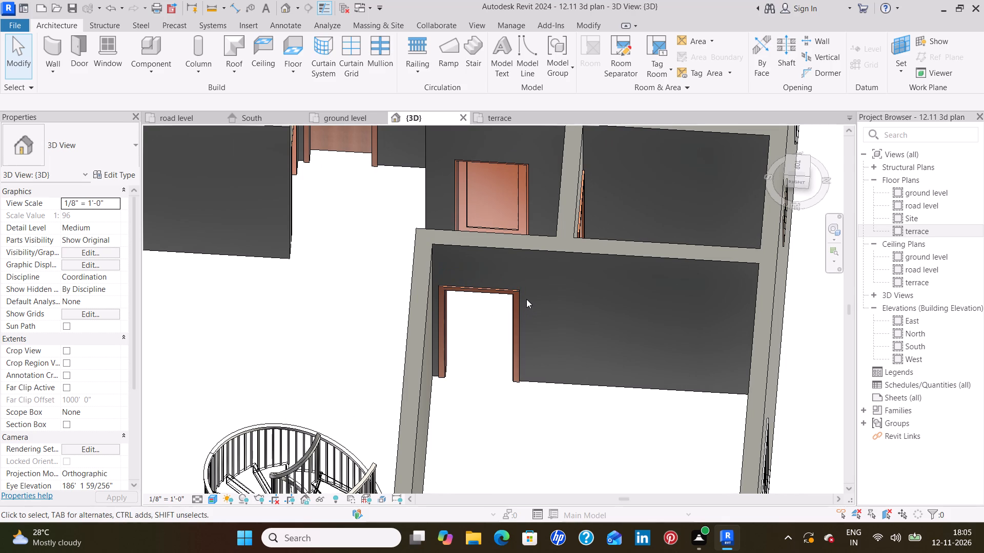
{"action": "scroll", "coordinate": [495, 303], "scroll_direction": "up", "scroll_amount": 3}
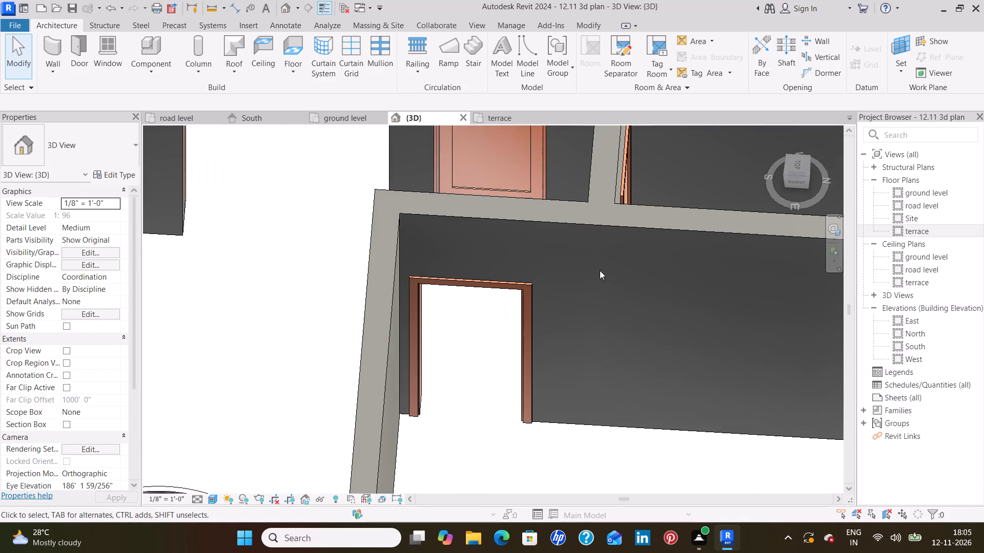
{"action": "middle_click_drag", "start_coordinate": [600, 272], "coordinate": [538, 299]}
{"action": "middle_click_drag", "start_coordinate": [354, 189], "coordinate": [357, 189]}
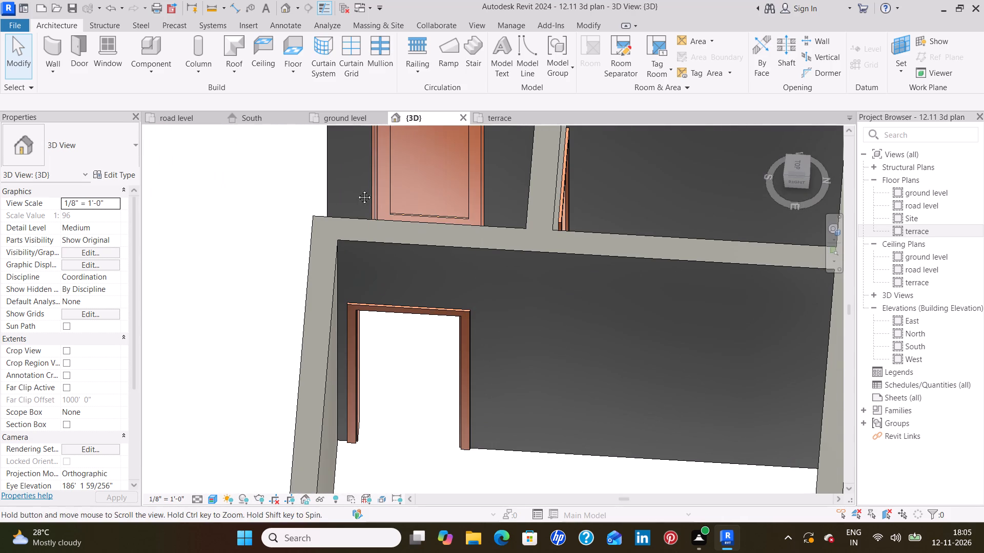
{"action": "middle_click_drag", "start_coordinate": [357, 189], "coordinate": [392, 309]}
{"action": "scroll", "coordinate": [392, 303], "scroll_direction": "down", "scroll_amount": 3}
{"action": "middle_click_drag", "start_coordinate": [314, 267], "coordinate": [368, 282]}
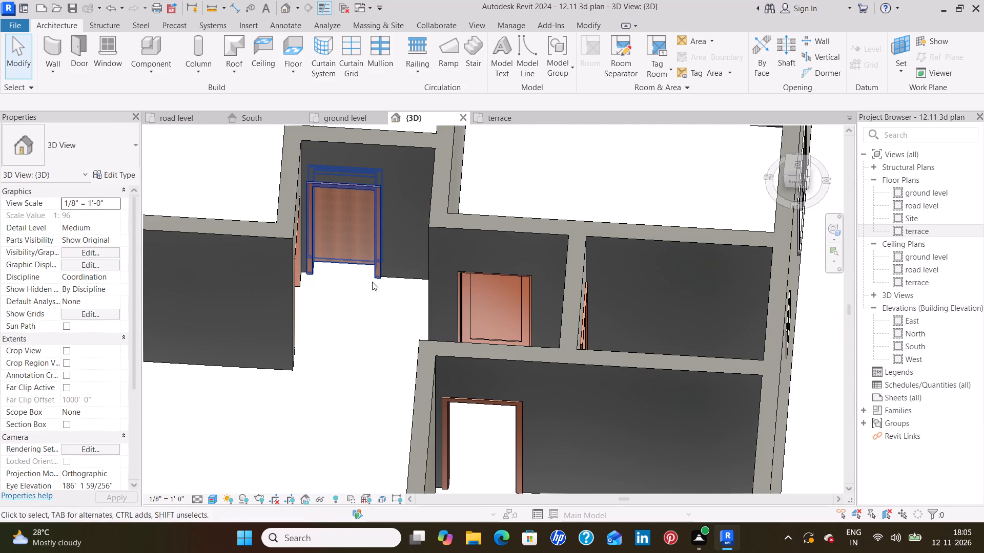
{"action": "middle_click", "coordinate": [372, 282]}
{"action": "middle_click_drag", "start_coordinate": [372, 282], "coordinate": [289, 302], "text": "shift"}
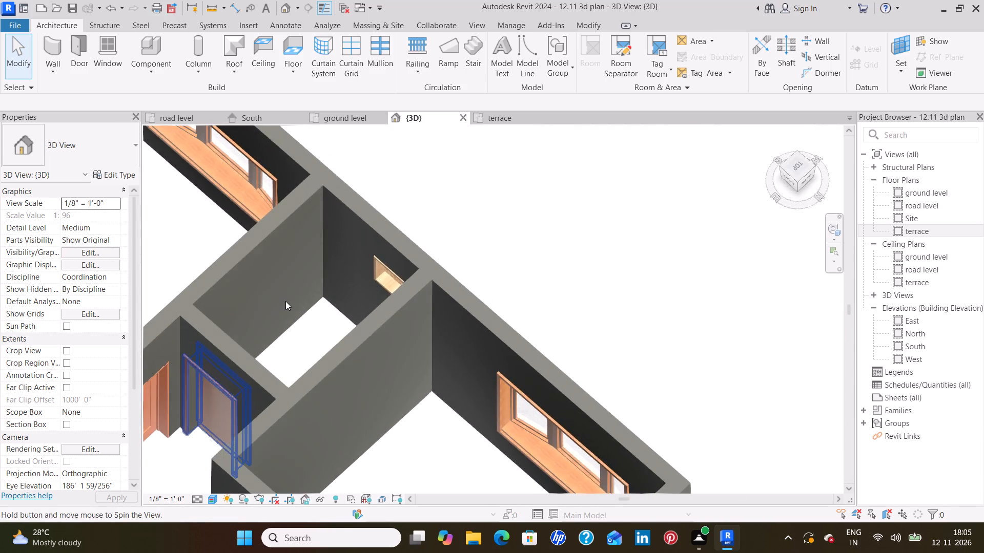
{"action": "middle_click_drag", "start_coordinate": [286, 280], "coordinate": [483, 166]}
{"action": "middle_click_drag", "start_coordinate": [372, 291], "coordinate": [337, 214]}
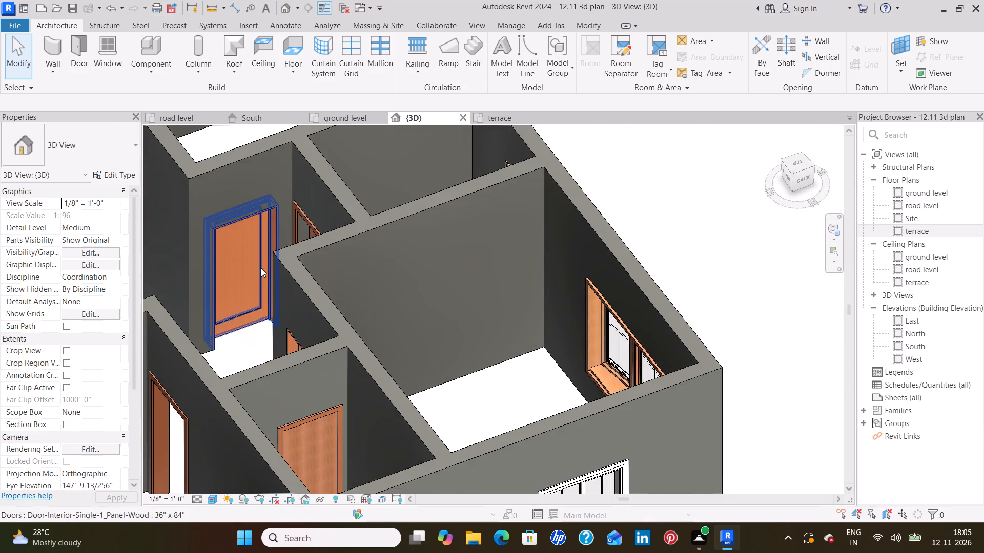
{"action": "middle_click_drag", "start_coordinate": [261, 268], "coordinate": [379, 198]}
{"action": "middle_click_drag", "start_coordinate": [288, 223], "coordinate": [399, 271], "text": "shift"}
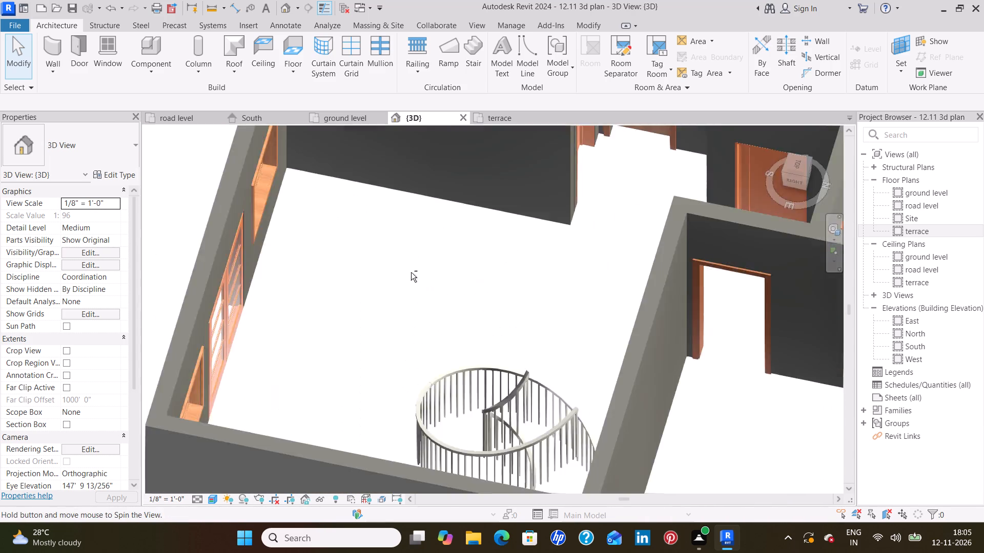
{"action": "middle_click_drag", "start_coordinate": [495, 325], "coordinate": [583, 323]}
{"action": "middle_click_drag", "start_coordinate": [560, 339], "coordinate": [567, 339]}
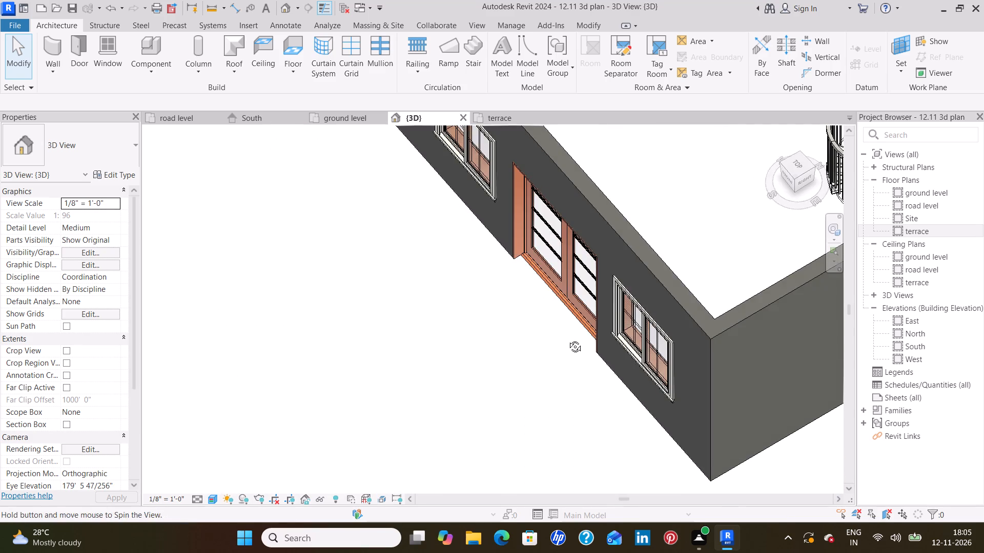
{"action": "middle_click_drag", "start_coordinate": [567, 339], "coordinate": [632, 335]}
{"action": "middle_click_drag", "start_coordinate": [639, 252], "coordinate": [542, 398]}
{"action": "middle_click_drag", "start_coordinate": [580, 266], "coordinate": [561, 299], "text": "shift"}
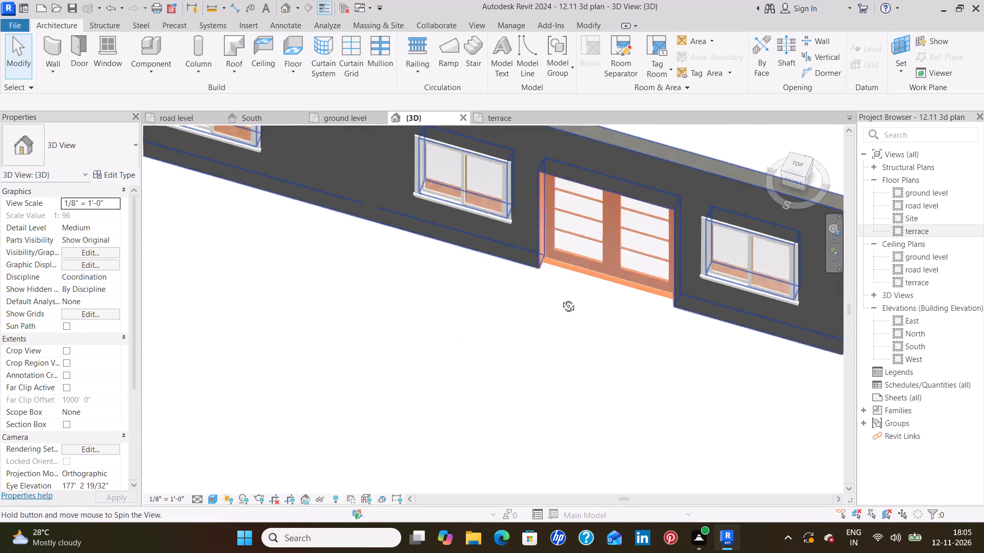
{"action": "middle_click_drag", "start_coordinate": [561, 299], "coordinate": [522, 349], "text": "shift"}
{"action": "scroll", "coordinate": [582, 288], "scroll_direction": "down", "scroll_amount": 4}
{"action": "middle_click_drag", "start_coordinate": [582, 302], "coordinate": [526, 343]}
{"action": "scroll", "coordinate": [582, 302], "scroll_direction": "down", "scroll_amount": 1}
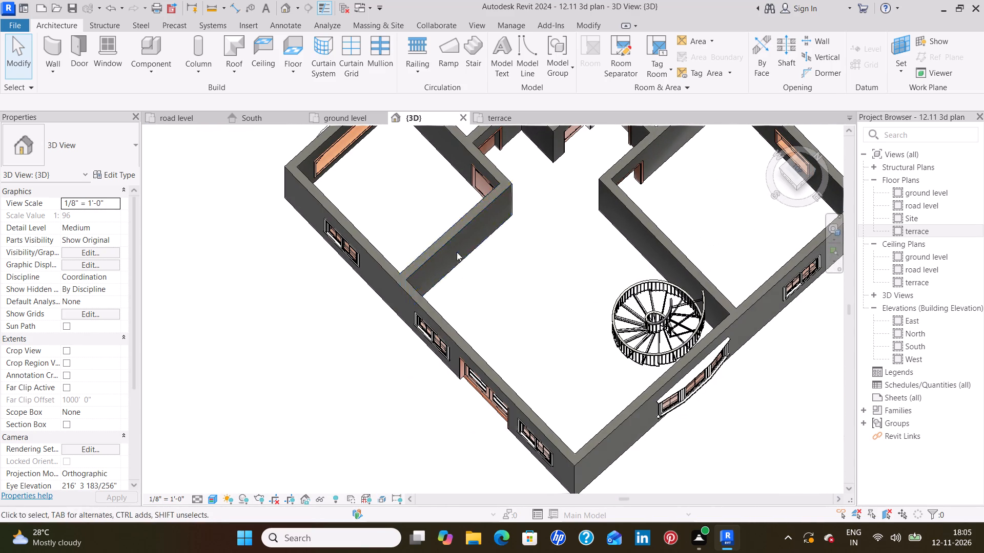
Start a floor in the ground level plan, duplicating the Generic - 2" 7 type and setting its structure layer thickness to 6".
{"action": "left_click", "coordinate": [344, 118]}
{"action": "scroll", "coordinate": [531, 288], "scroll_direction": "down", "scroll_amount": 4}
{"action": "scroll", "coordinate": [448, 298], "scroll_direction": "down", "scroll_amount": 2}
{"action": "middle_click_drag", "start_coordinate": [447, 299], "coordinate": [494, 338]}
{"action": "scroll", "coordinate": [490, 324], "scroll_direction": "down", "scroll_amount": 4}
{"action": "middle_click_drag", "start_coordinate": [477, 326], "coordinate": [494, 297]}
{"action": "scroll", "coordinate": [480, 295], "scroll_direction": "up", "scroll_amount": 2}
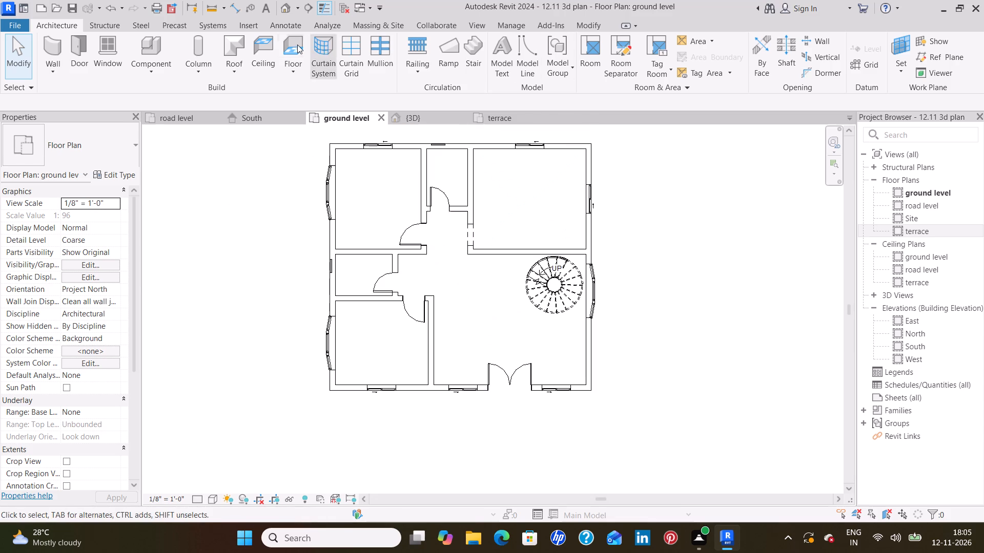
{"action": "left_click", "coordinate": [295, 45]}
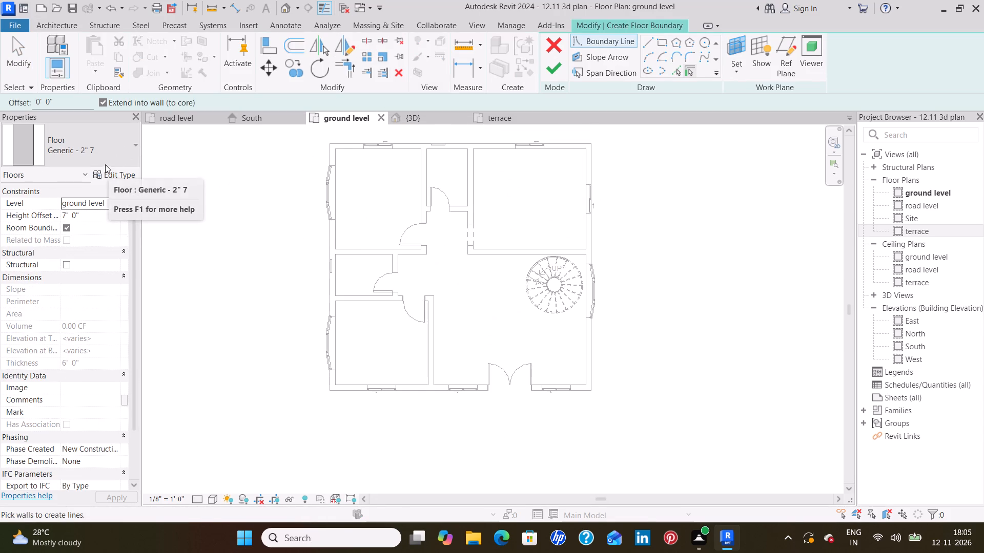
{"action": "left_click", "coordinate": [114, 175]}
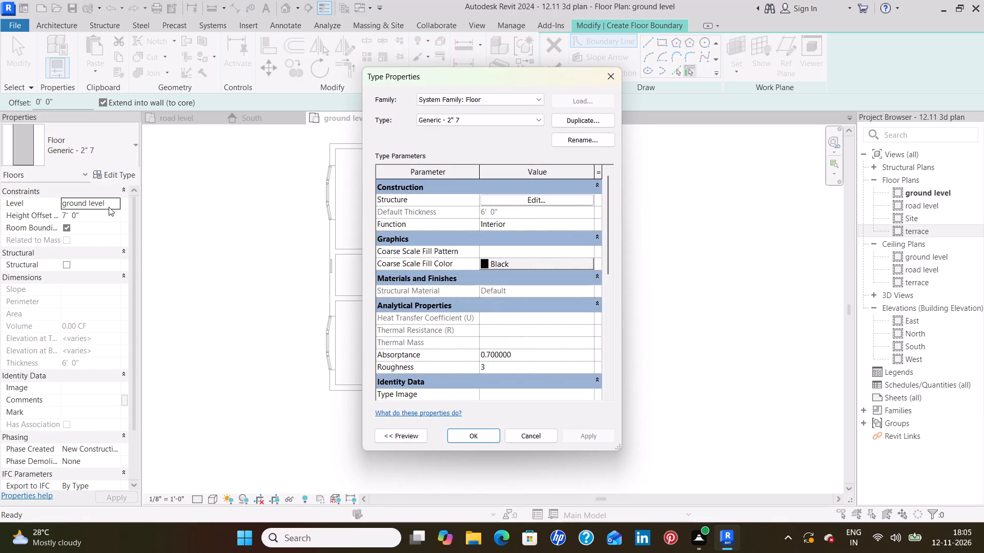
{"action": "left_click", "coordinate": [581, 115]}
{"action": "left_click", "coordinate": [490, 292]}
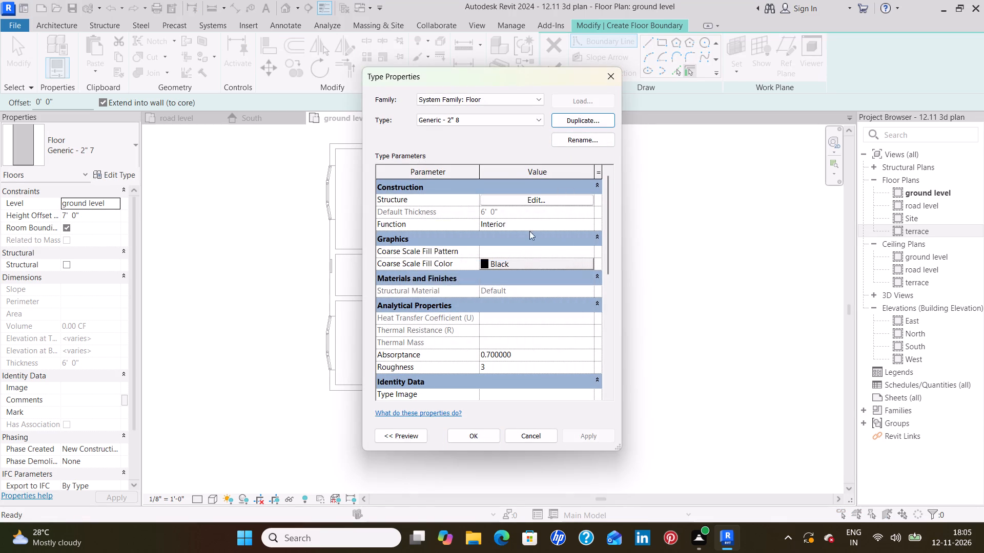
{"action": "left_click", "coordinate": [542, 197]}
{"action": "left_click", "coordinate": [499, 206]}
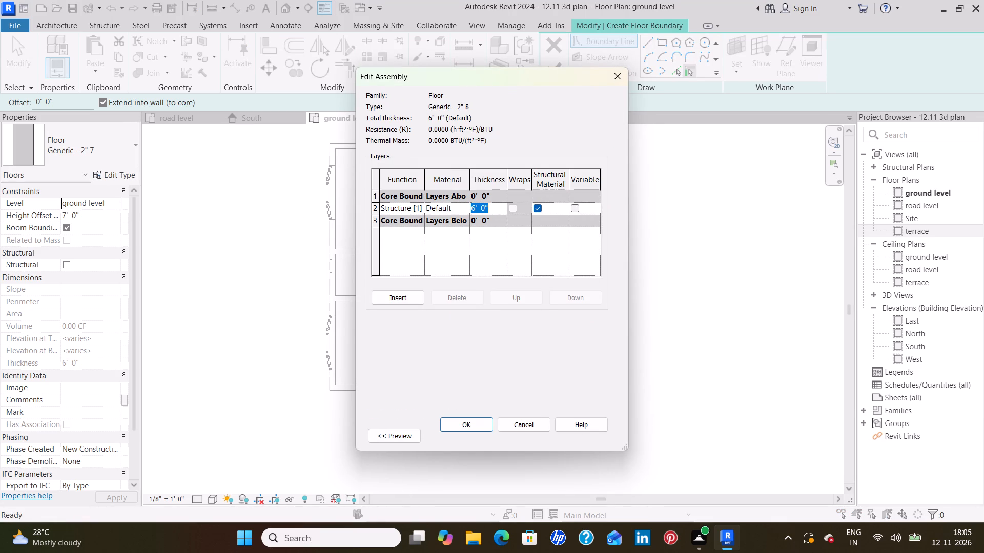
{"action": "key", "text": "BackSpace"}
{"action": "key", "text": "6"}
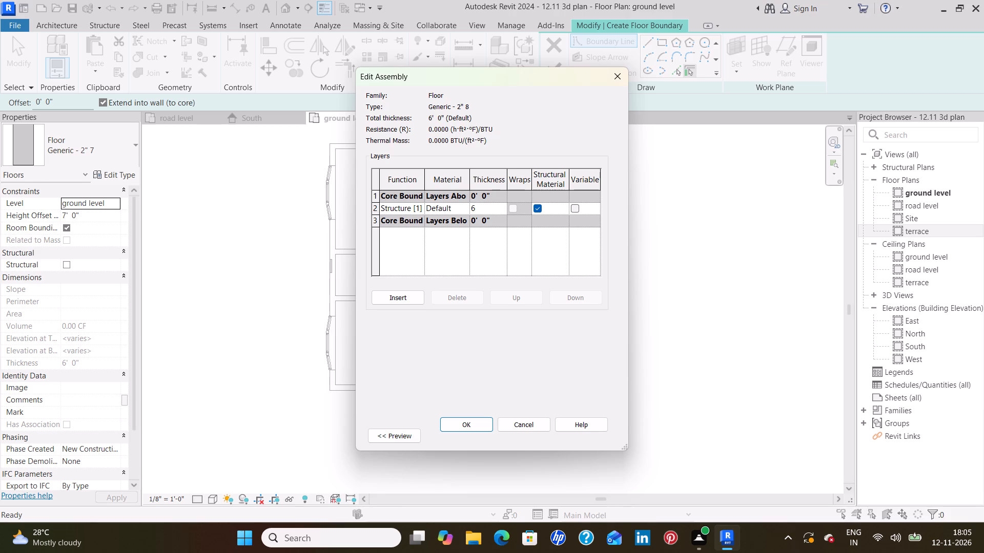
{"action": "key", "text": "shift+quotedbl"}
{"action": "key", "text": "Return"}
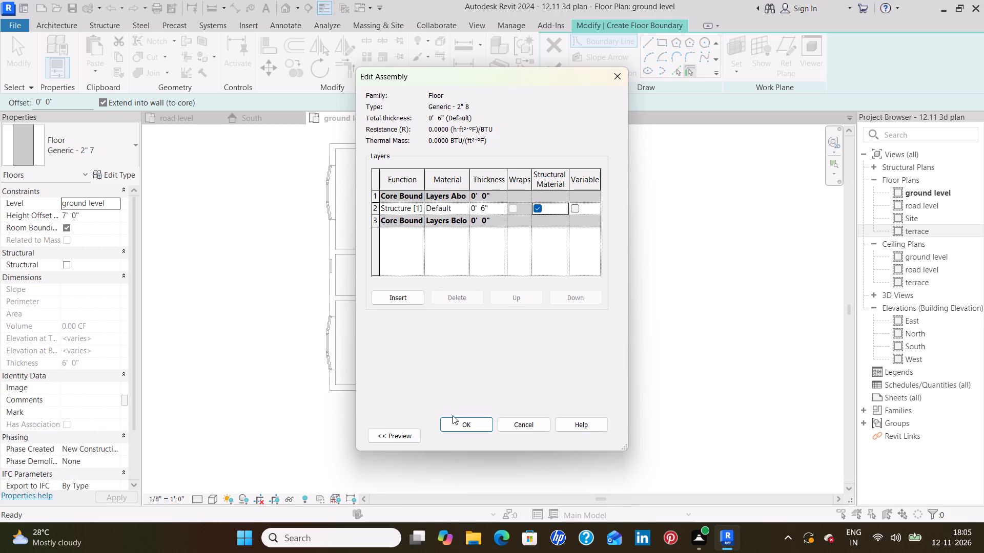
{"action": "left_click", "coordinate": [461, 423]}
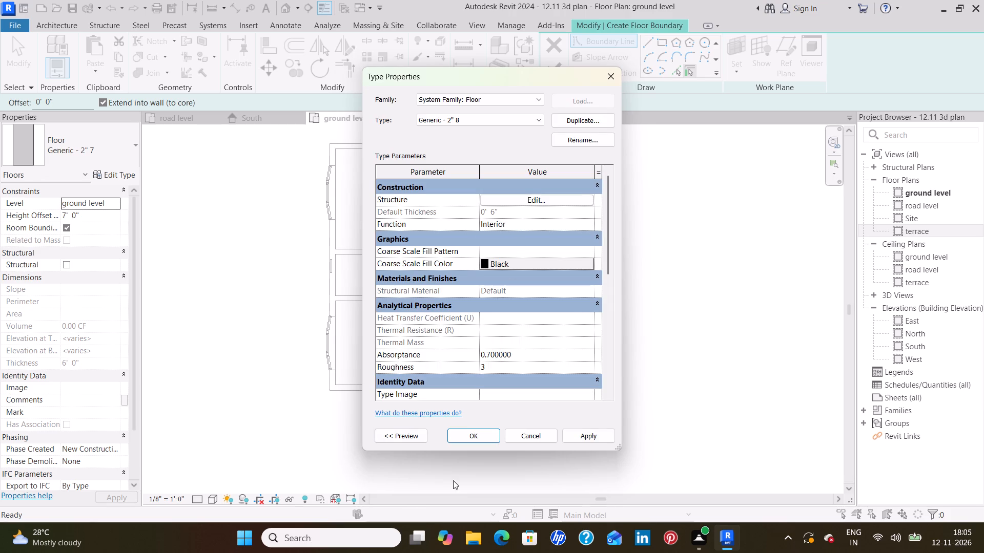
{"action": "left_click", "coordinate": [598, 439]}
{"action": "left_click", "coordinate": [478, 440]}
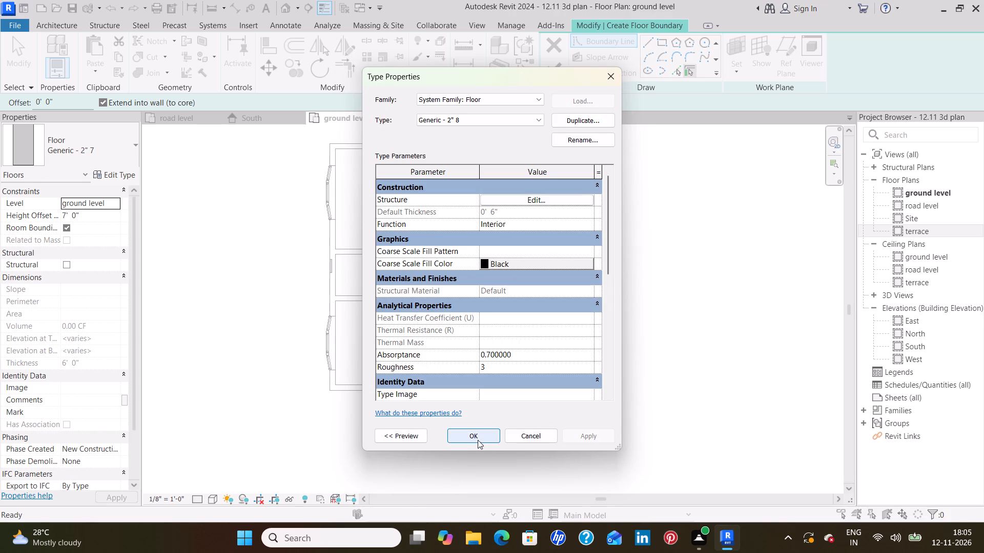
Create the ground level floor at 0' height offset with a rectangular boundary along the building's outer wall corners, about 34'-6" deep.
{"action": "left_click", "coordinate": [98, 214]}
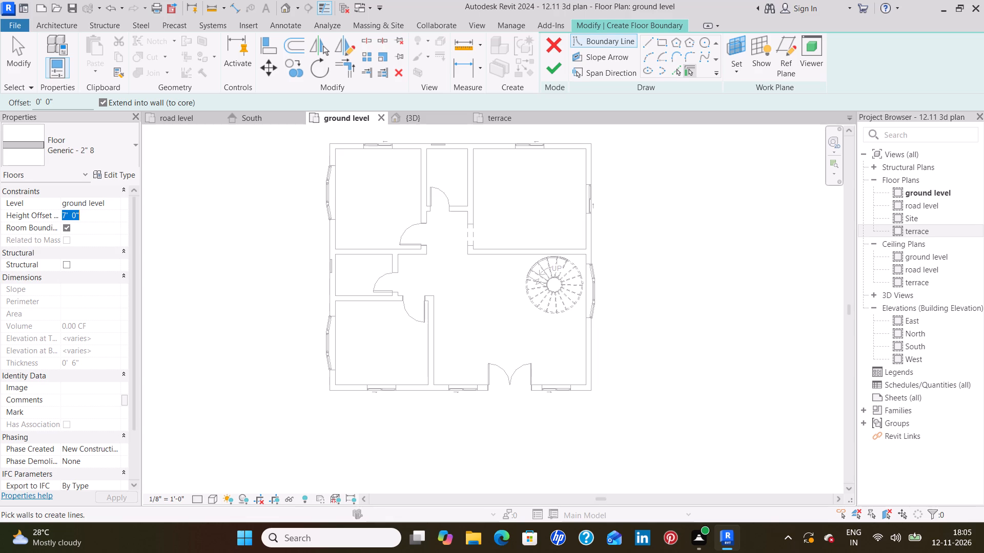
{"action": "key", "text": "BackSpace"}
{"action": "key", "text": "0"}
{"action": "key", "text": "Return"}
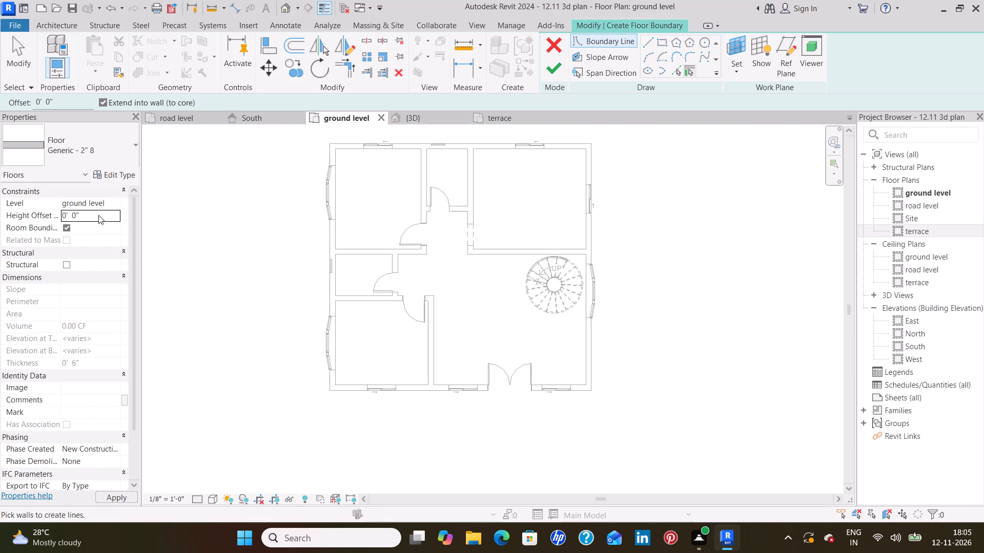
{"action": "left_click", "coordinate": [649, 42]}
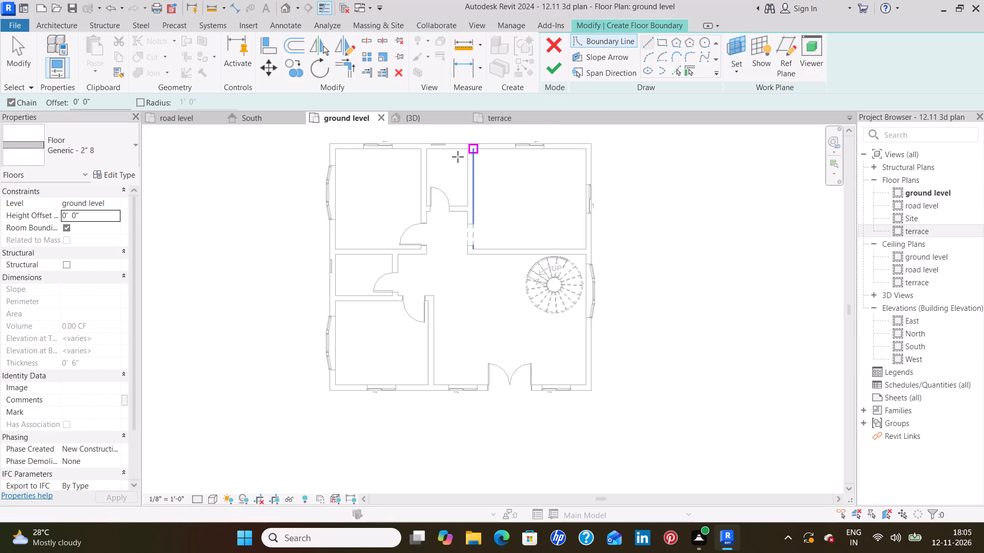
{"action": "left_click", "coordinate": [665, 40]}
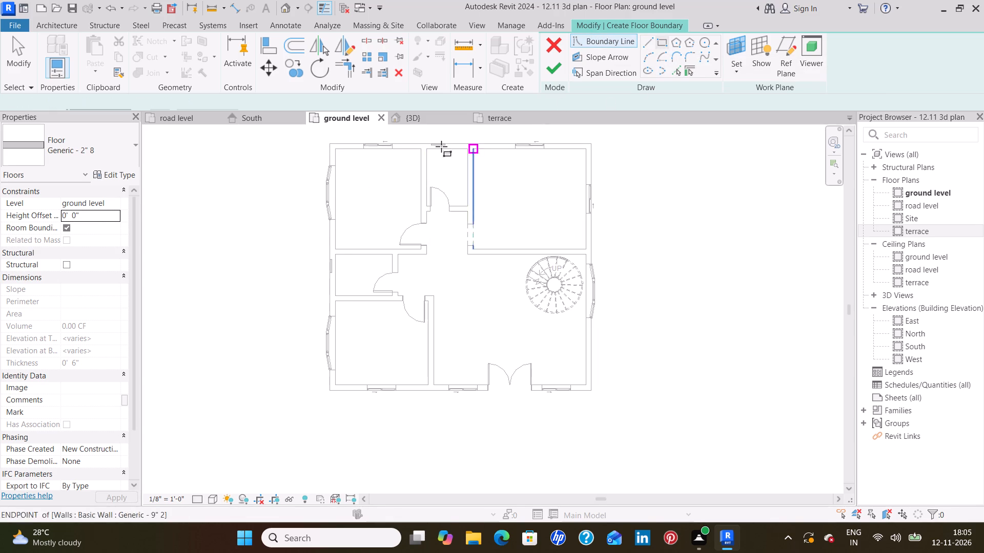
{"action": "left_click", "coordinate": [330, 142]}
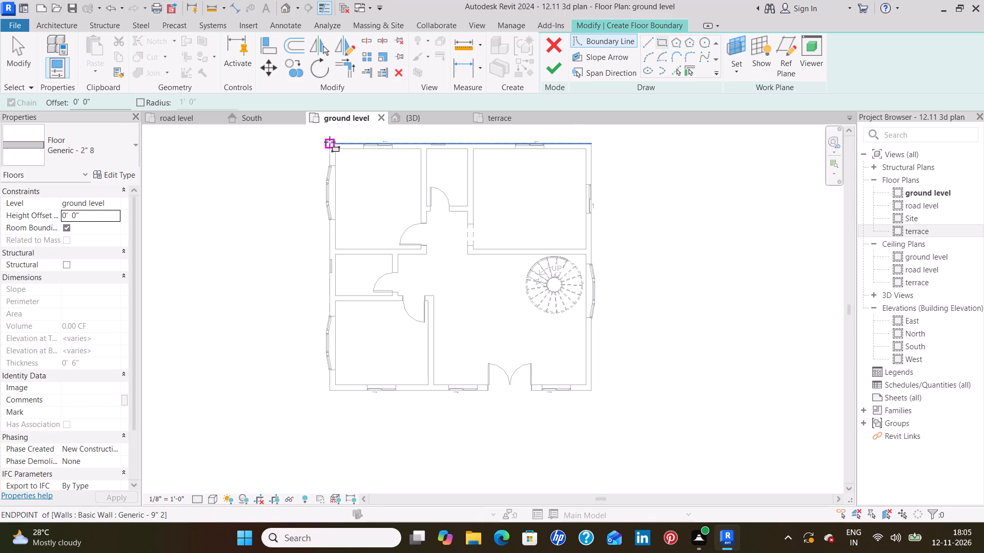
{"action": "left_click", "coordinate": [596, 392]}
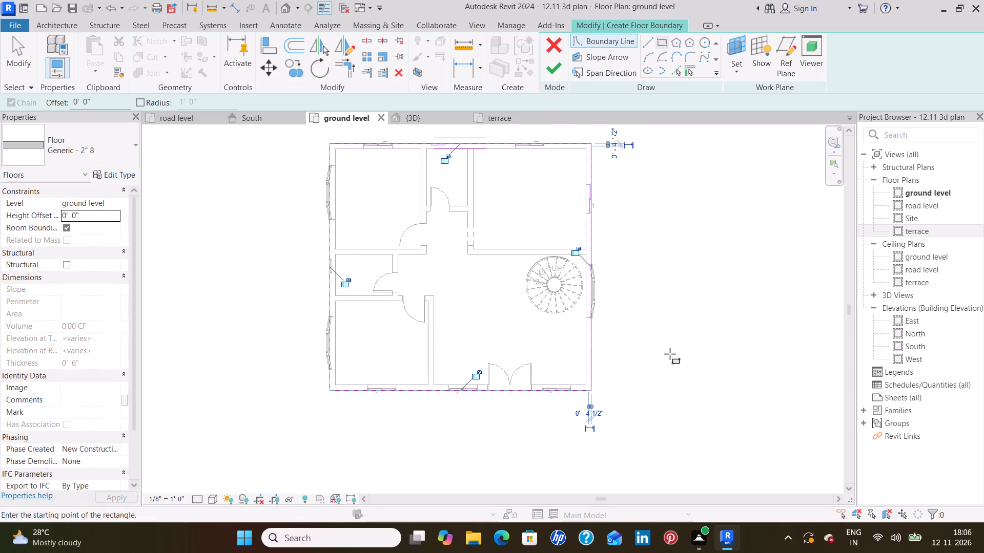
{"action": "left_click", "coordinate": [559, 68]}
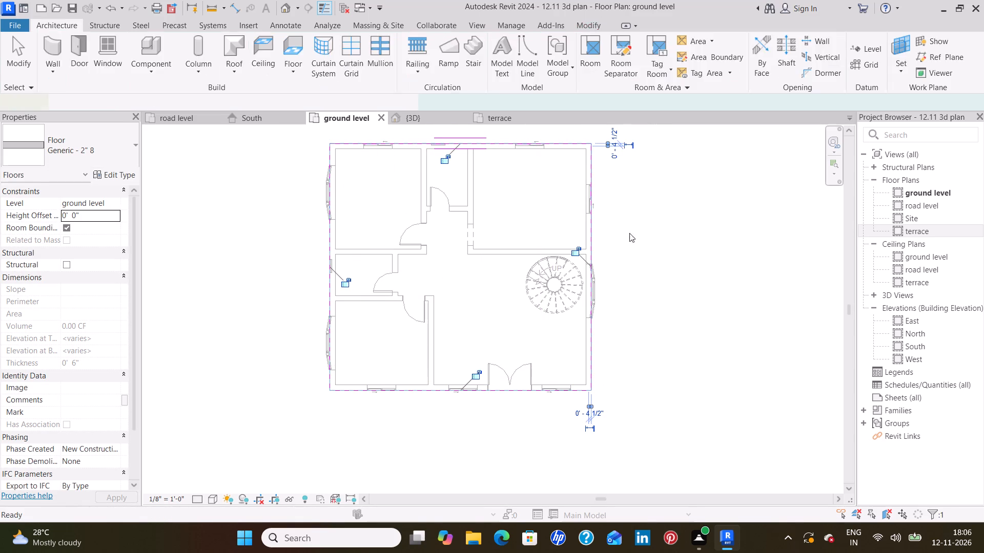
{"action": "left_click", "coordinate": [671, 316]}
Create a terrace-level floor with a rectangular boundary offset 2' outside the building's outer wall corners, attaching the walls to its bottom.
{"action": "scroll", "coordinate": [690, 318], "scroll_direction": "down", "scroll_amount": 5}
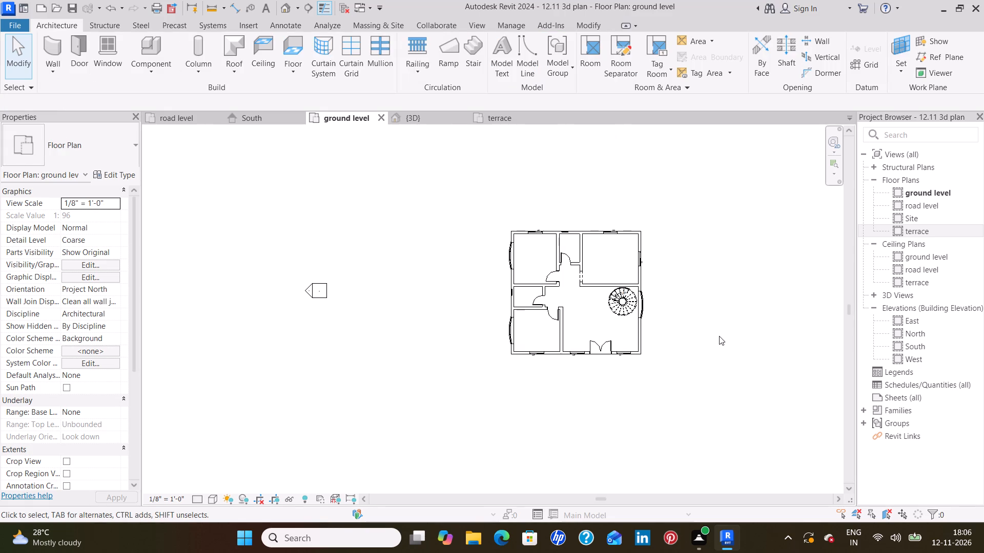
{"action": "middle_click_drag", "start_coordinate": [719, 329], "coordinate": [631, 379]}
{"action": "scroll", "coordinate": [514, 377], "scroll_direction": "up", "scroll_amount": 7}
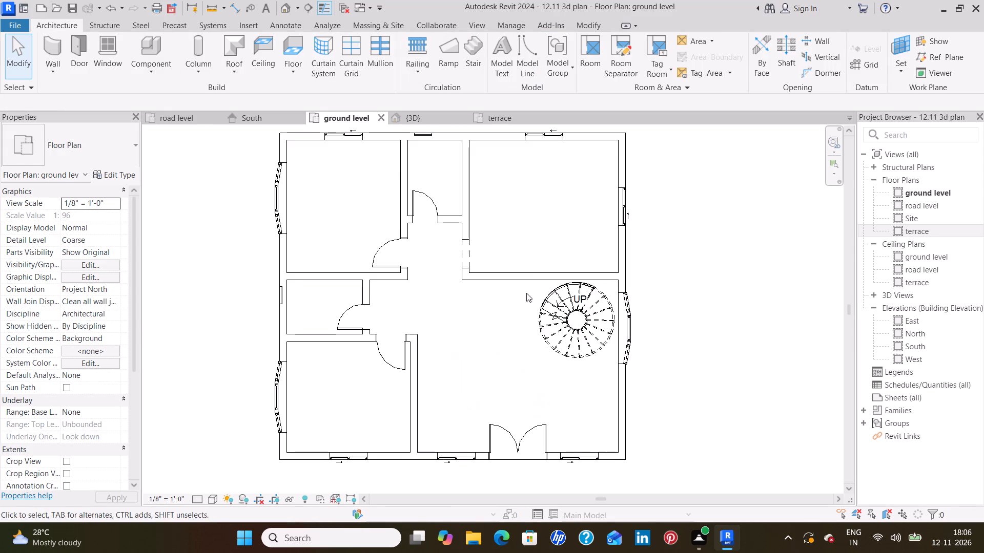
{"action": "middle_click_drag", "start_coordinate": [611, 231], "coordinate": [620, 263]}
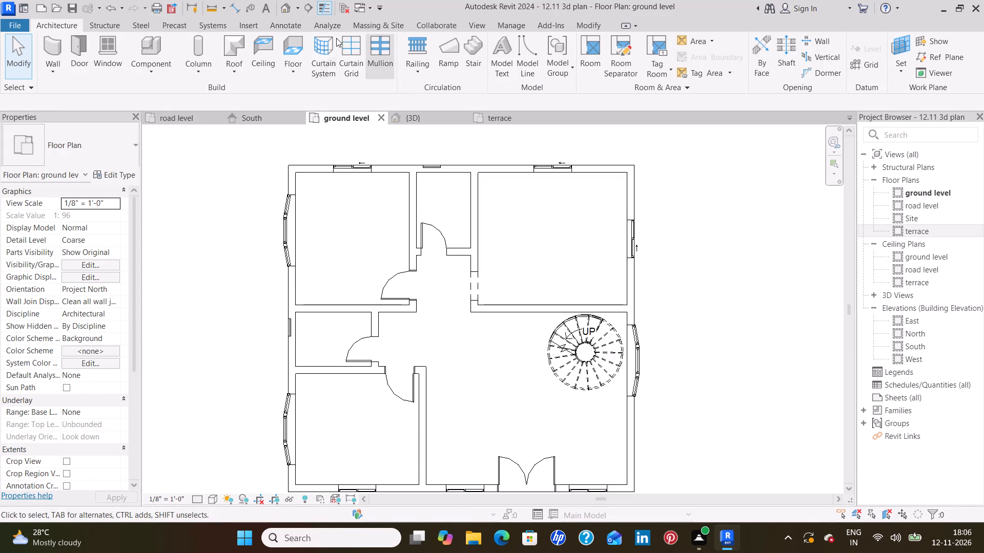
{"action": "left_click", "coordinate": [292, 48]}
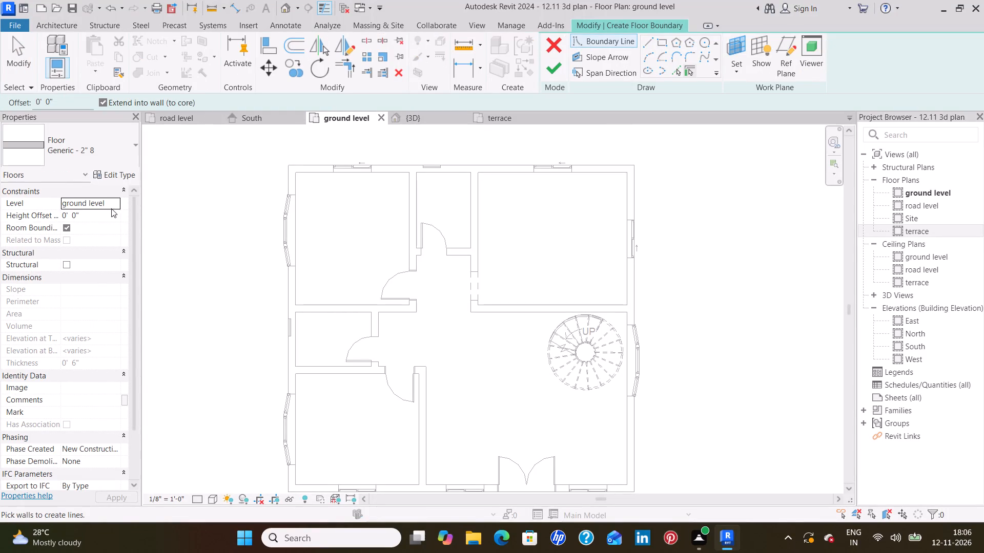
{"action": "left_click", "coordinate": [118, 203]}
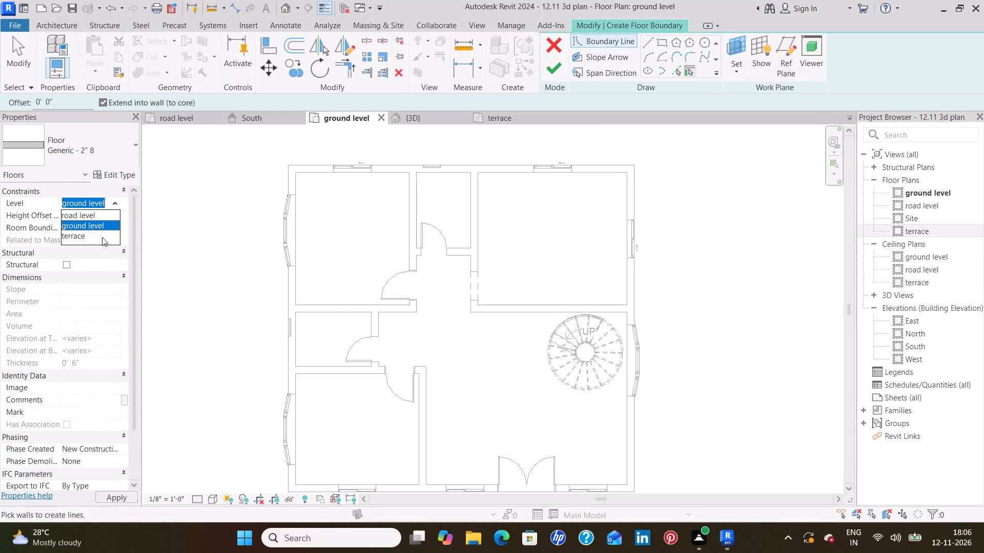
{"action": "left_click", "coordinate": [102, 237]}
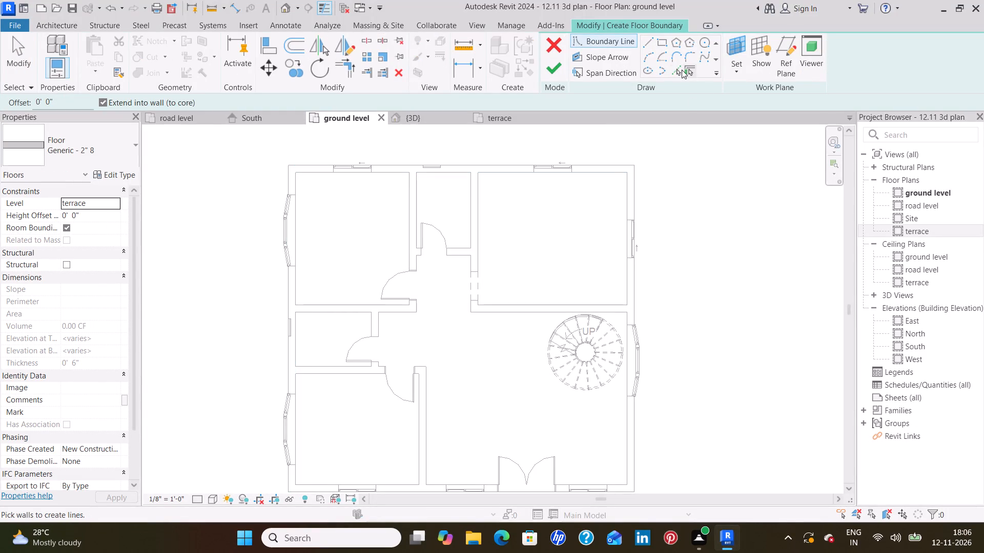
{"action": "left_click", "coordinate": [657, 38]}
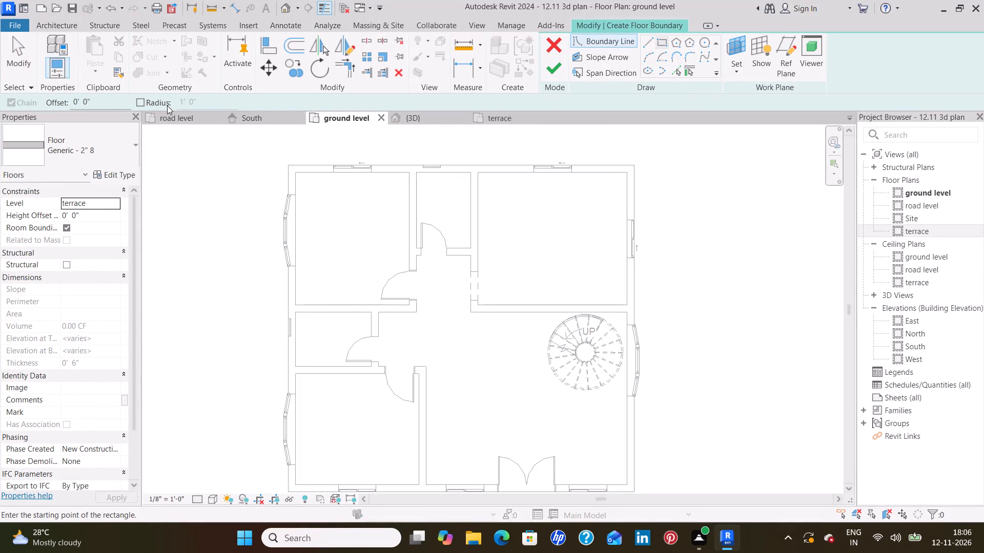
{"action": "left_click", "coordinate": [97, 100]}
{"action": "key", "text": "BackSpace"}
{"action": "key", "text": "BackSpace"}
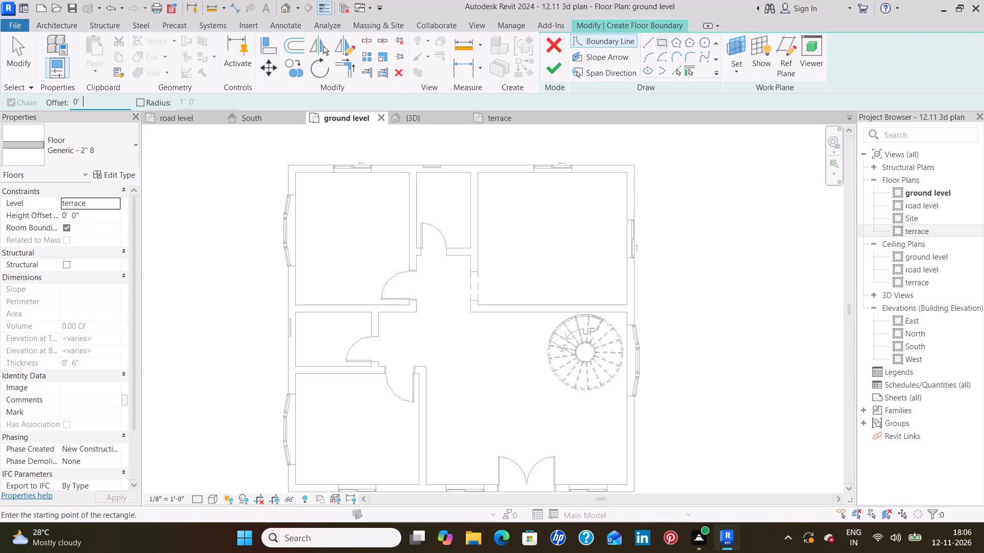
{"action": "key", "text": "BackSpace"}
{"action": "key", "text": "BackSpace"}
{"action": "key", "text": "BackSpace"}
{"action": "key", "text": "BackSpace"}
{"action": "type", "text": "2'"}
{"action": "key", "text": "Return"}
{"action": "left_click", "coordinate": [290, 166]}
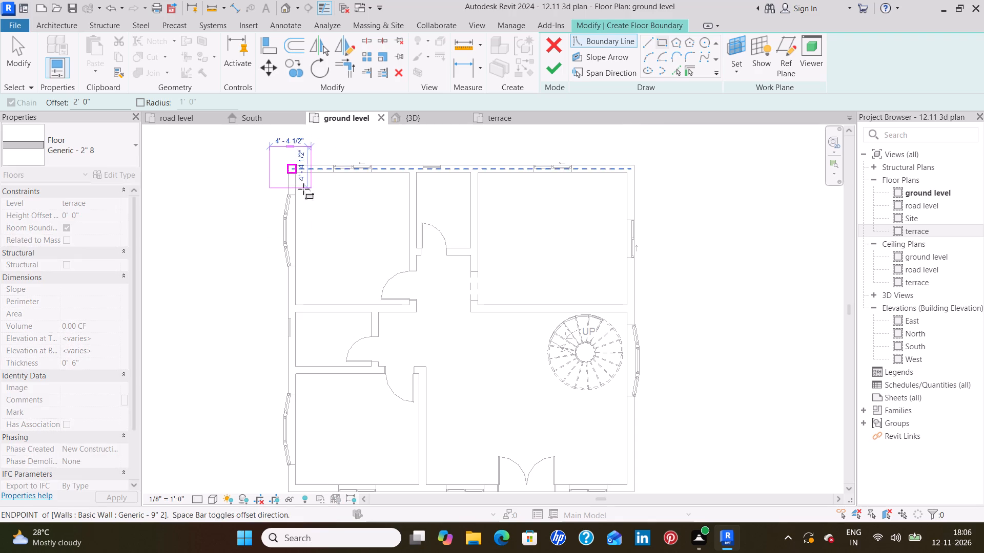
{"action": "middle_click_drag", "start_coordinate": [463, 414], "coordinate": [455, 327]}
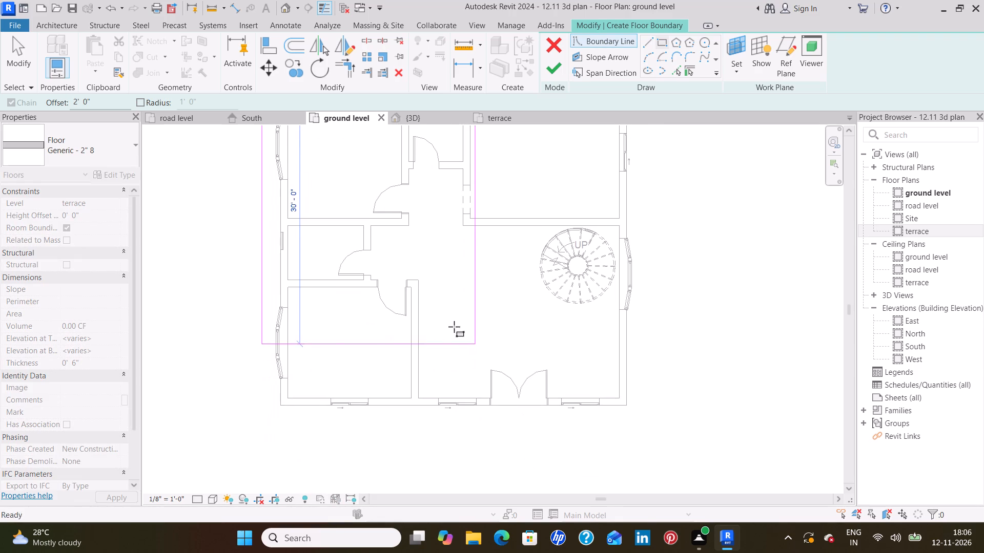
{"action": "middle_click_drag", "start_coordinate": [523, 429], "coordinate": [546, 372]}
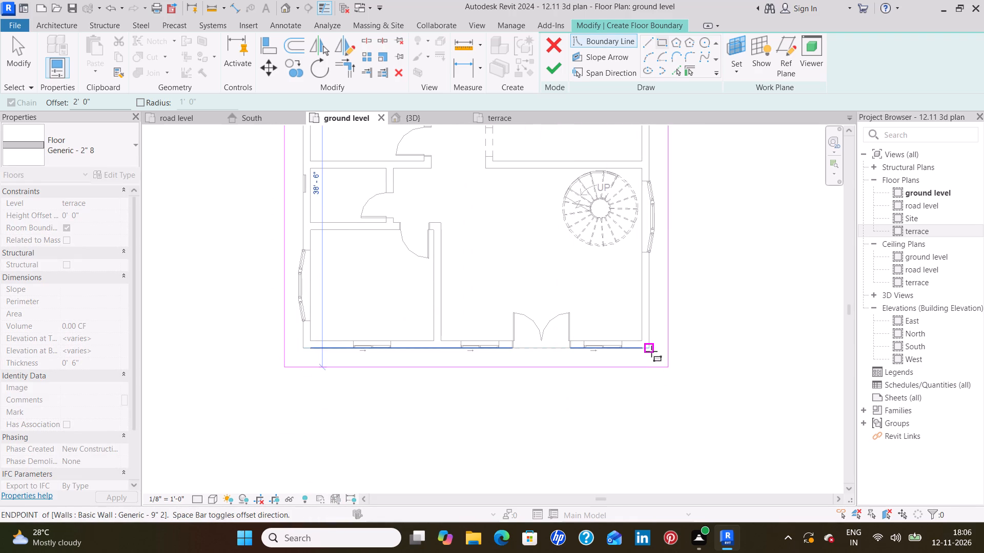
{"action": "left_click", "coordinate": [651, 350]}
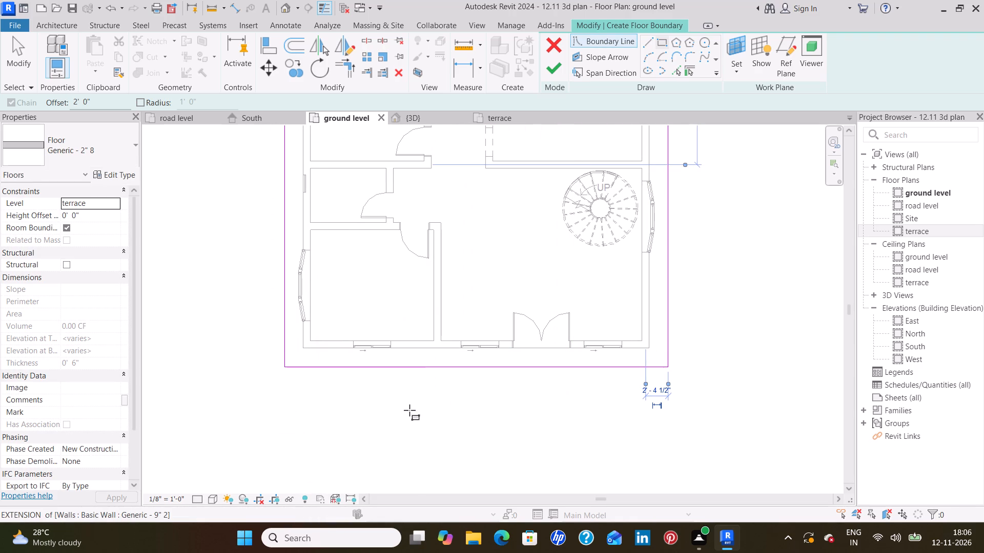
{"action": "key", "text": "Escape"}
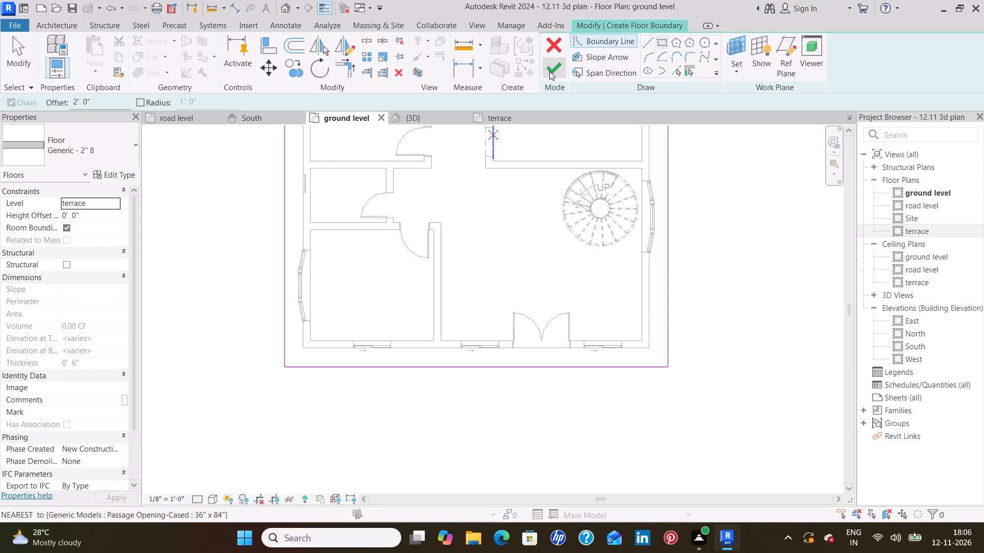
{"action": "left_click", "coordinate": [550, 71]}
{"action": "left_click", "coordinate": [531, 282]}
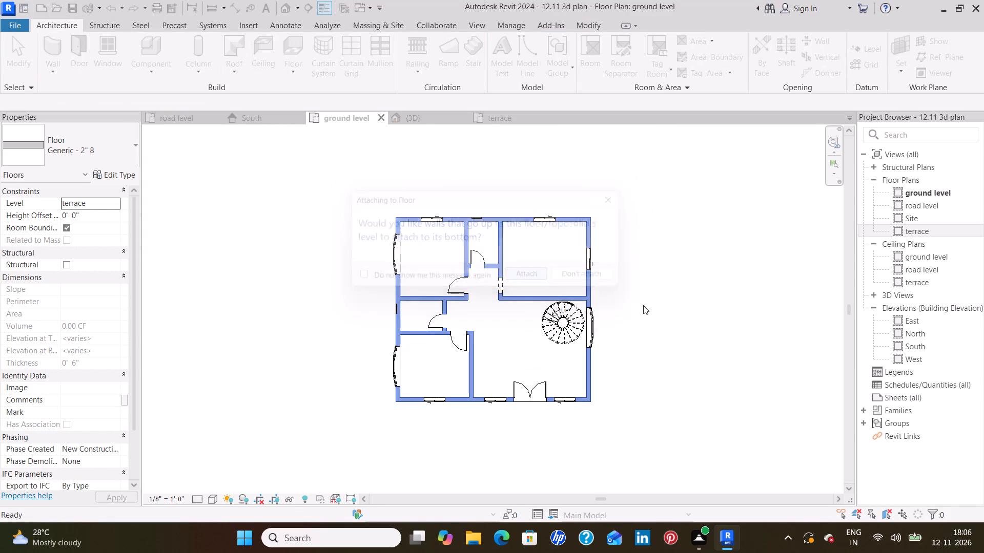
Edit the terrace floor's boundary, sketching a circle of about 4'-0" radius around the spiral stair as an opening.
{"action": "scroll", "coordinate": [659, 319], "scroll_direction": "up", "scroll_amount": 2}
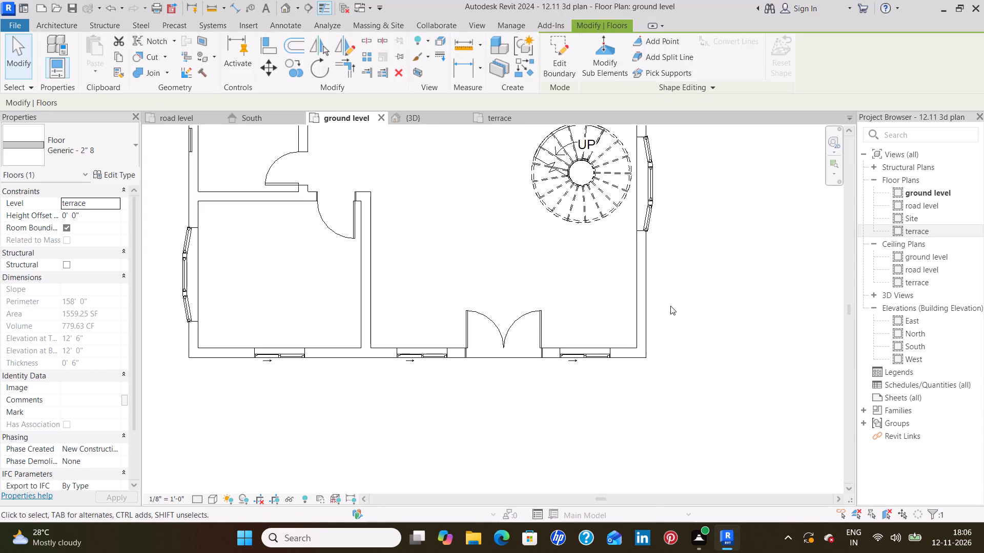
{"action": "middle_click_drag", "start_coordinate": [668, 308], "coordinate": [627, 378]}
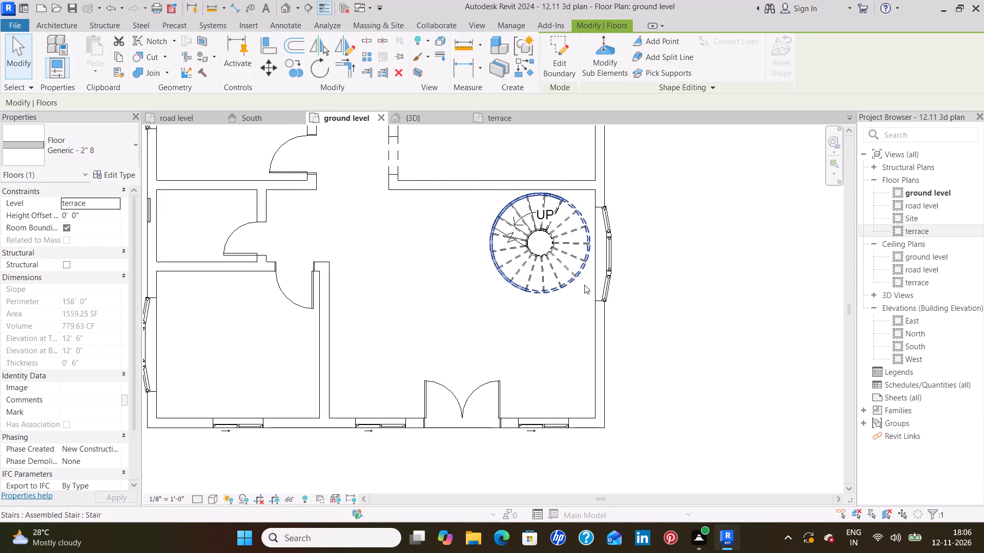
{"action": "left_click", "coordinate": [560, 69]}
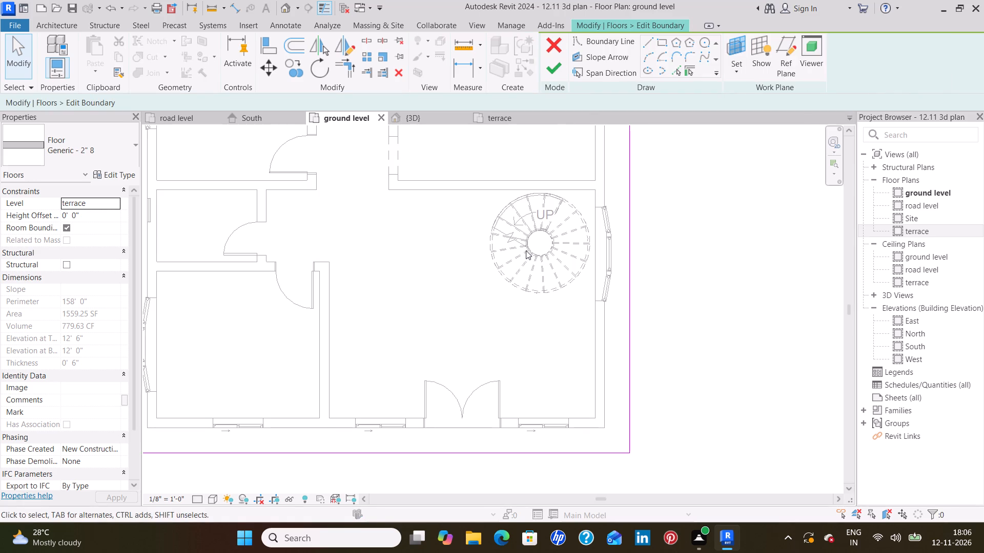
{"action": "middle_click_drag", "start_coordinate": [503, 259], "coordinate": [481, 272]}
{"action": "left_click", "coordinate": [705, 41]}
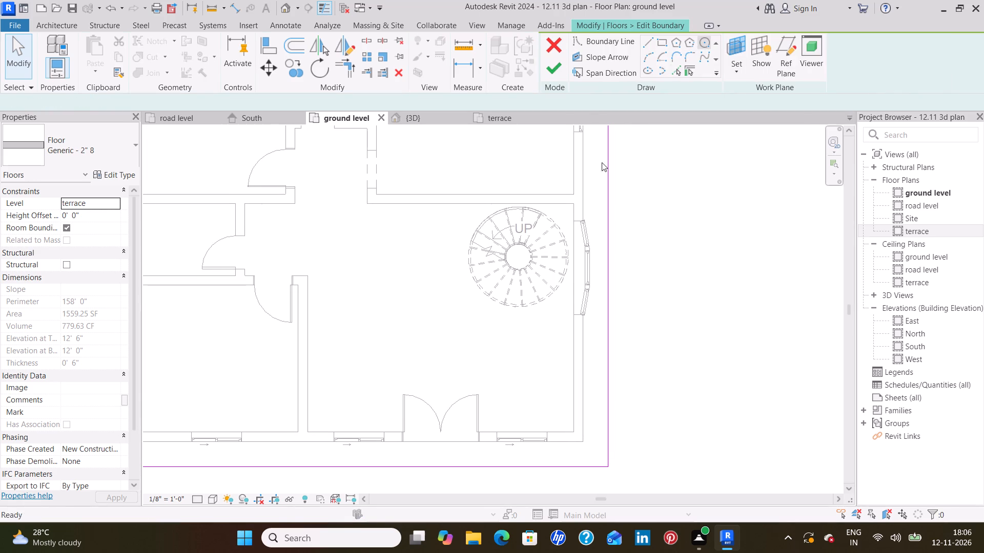
{"action": "left_click", "coordinate": [520, 256]}
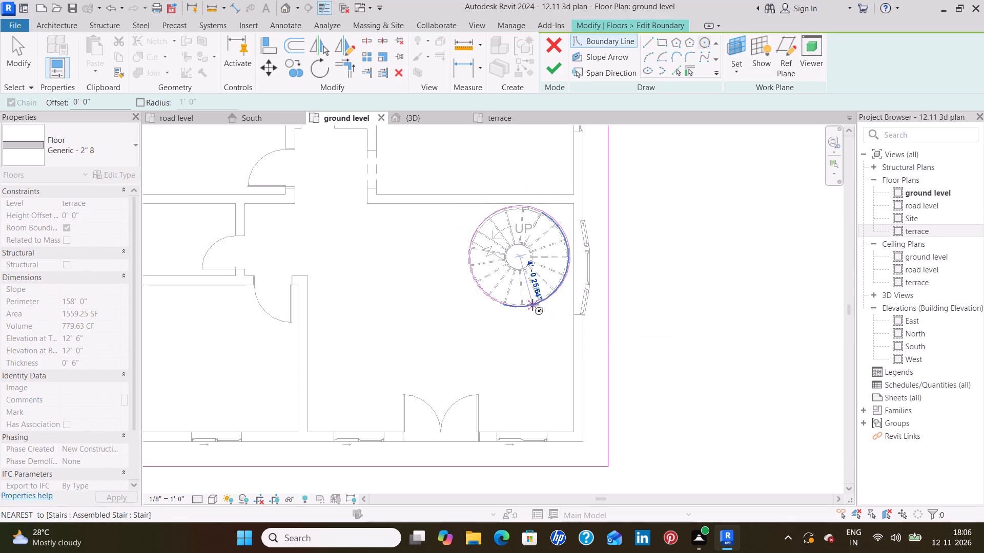
{"action": "left_click", "coordinate": [532, 305]}
{"action": "key", "text": "Escape"}
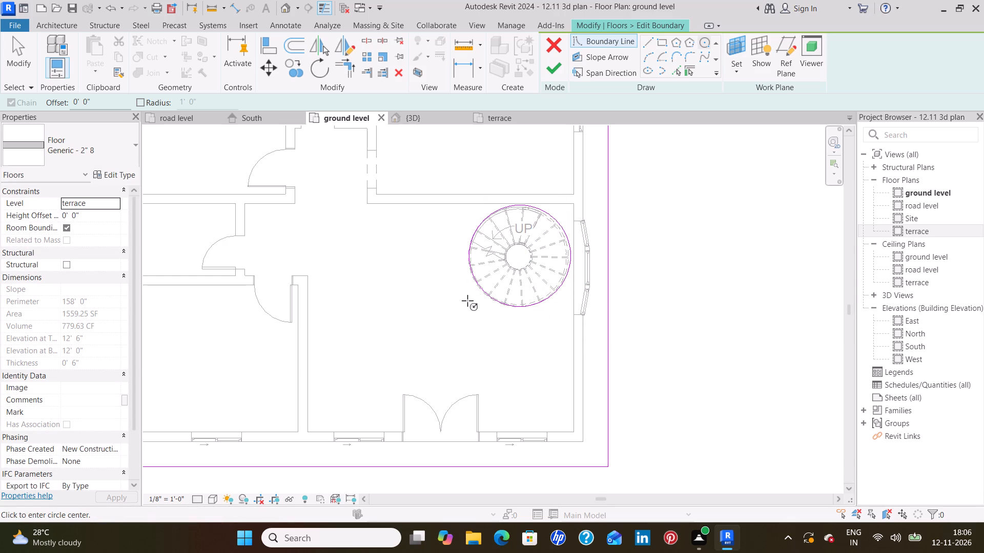
{"action": "key", "text": "Escape"}
Nudge the sketched circle slightly down and left to centre it on the spiral stair.
{"action": "left_click", "coordinate": [496, 302]}
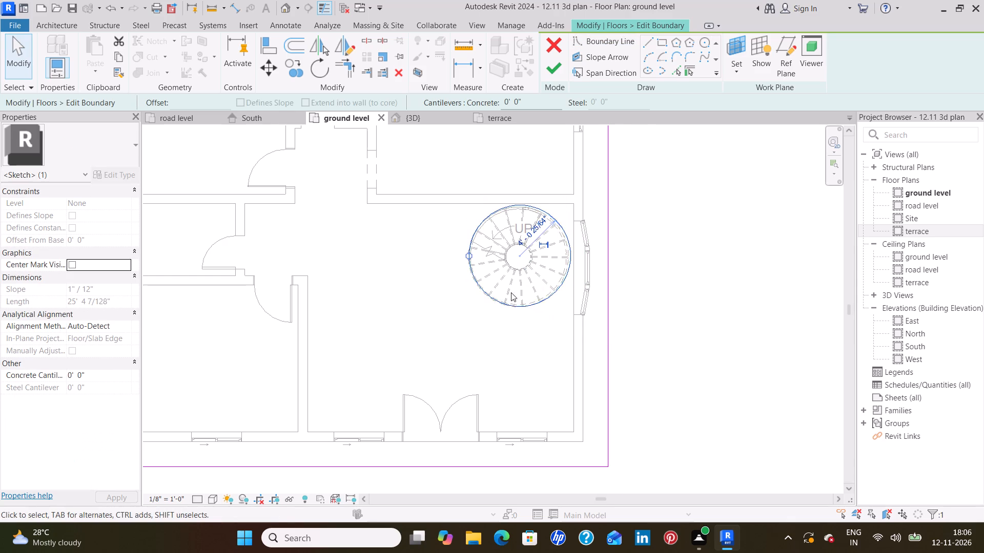
{"action": "scroll", "coordinate": [511, 292], "scroll_direction": "up", "scroll_amount": 5}
{"action": "middle_click_drag", "start_coordinate": [510, 247], "coordinate": [485, 301]}
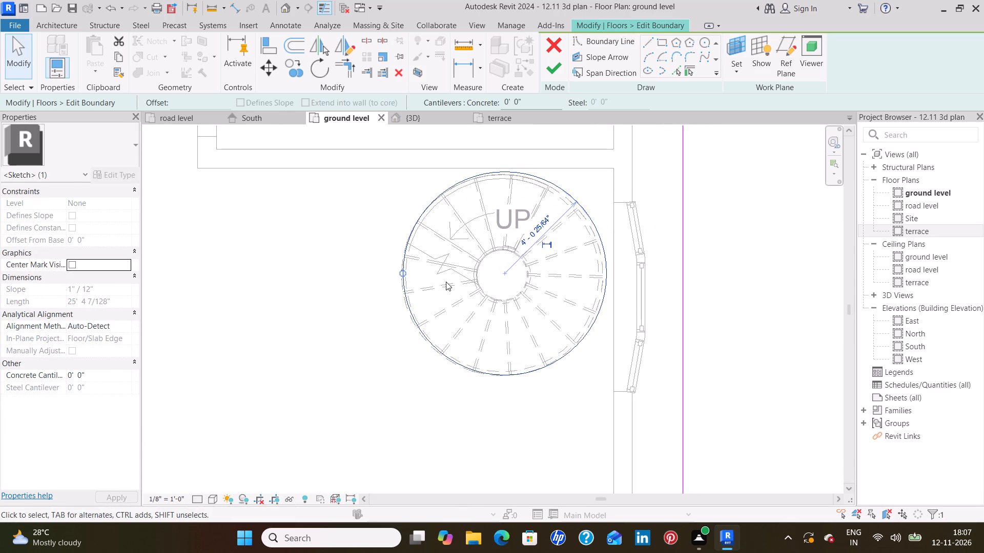
{"action": "key", "text": "Down"}
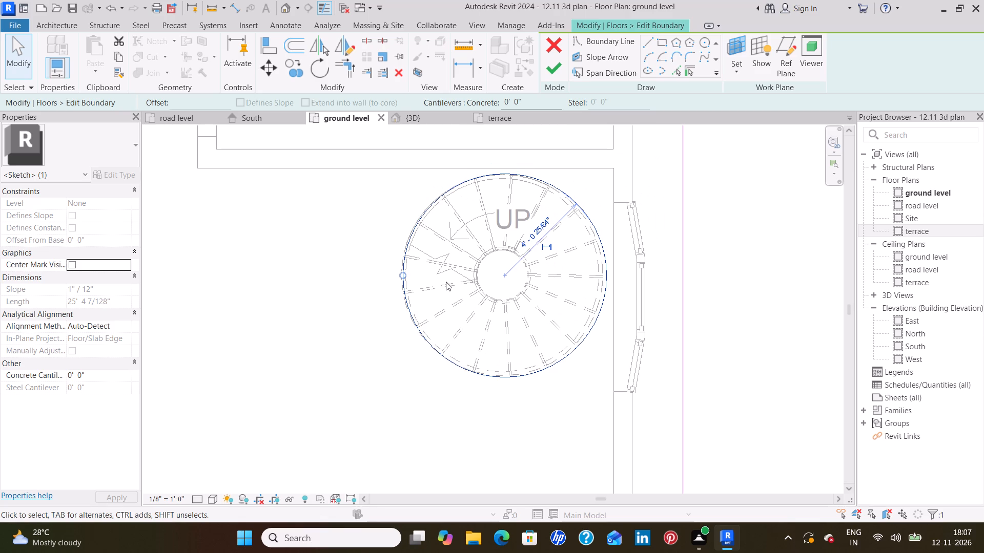
{"action": "key", "text": "Left"}
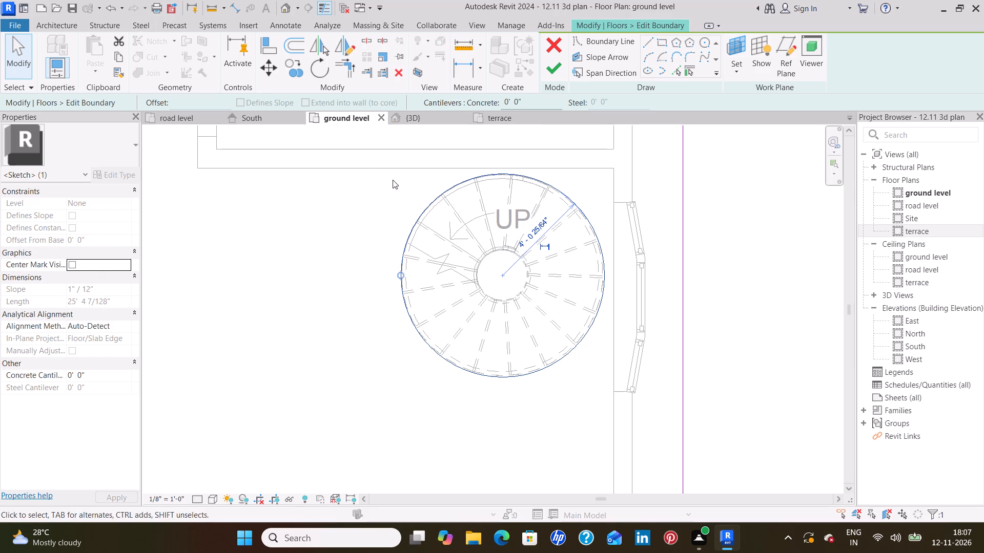
Sketch a boundary line about 3'-1" long from the circle's edge to the stair's inner ring, and try to finish the boundary.
{"action": "left_click", "coordinate": [648, 40]}
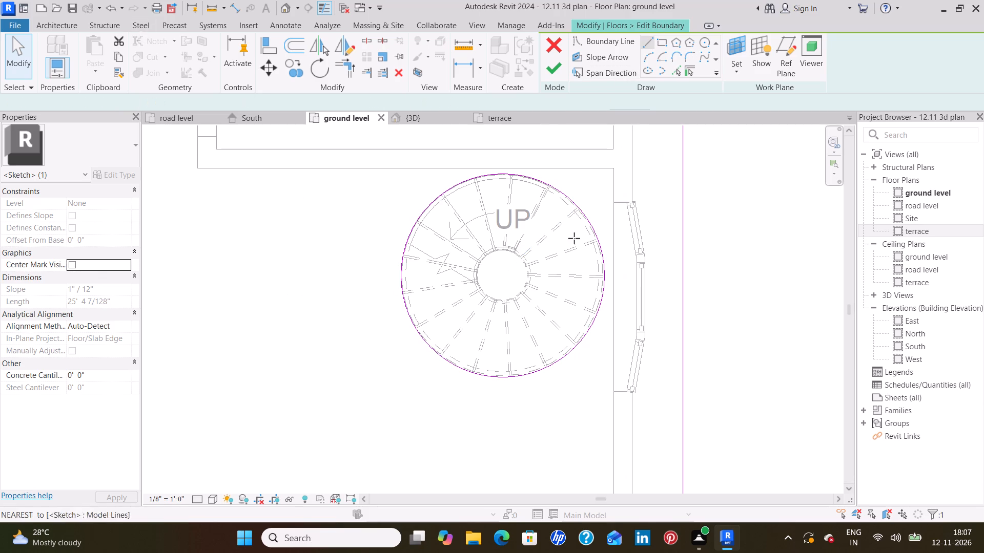
{"action": "left_click", "coordinate": [401, 257]}
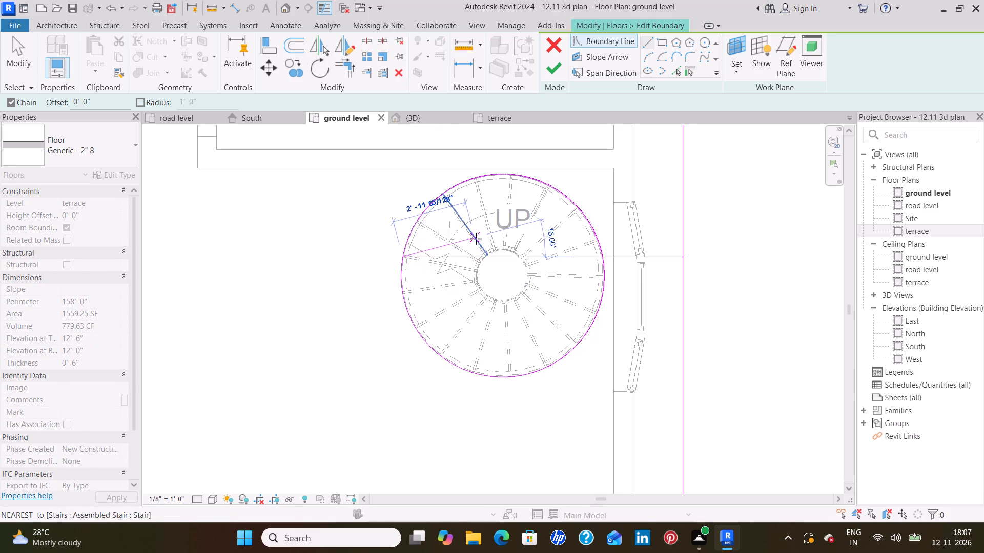
{"action": "left_click", "coordinate": [479, 269]}
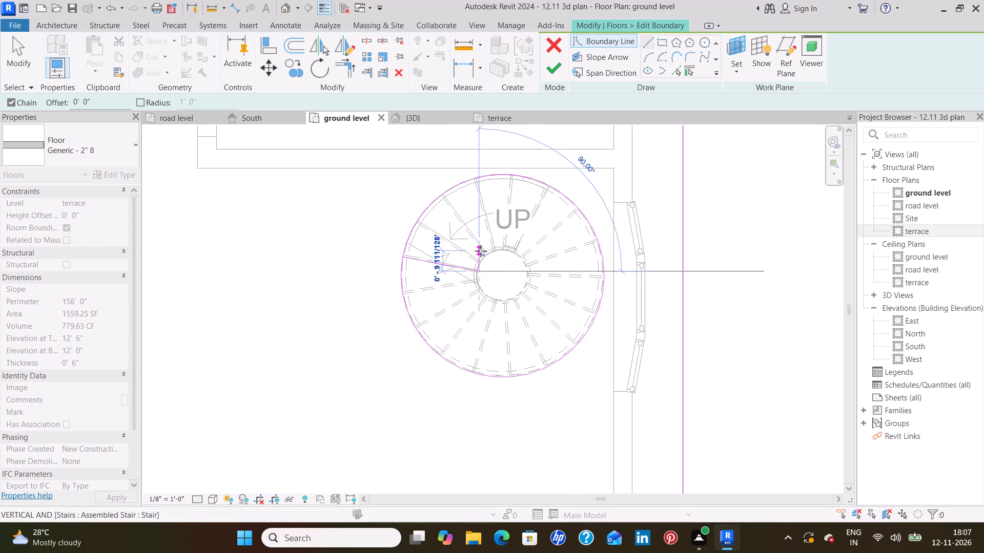
{"action": "key", "text": "Escape"}
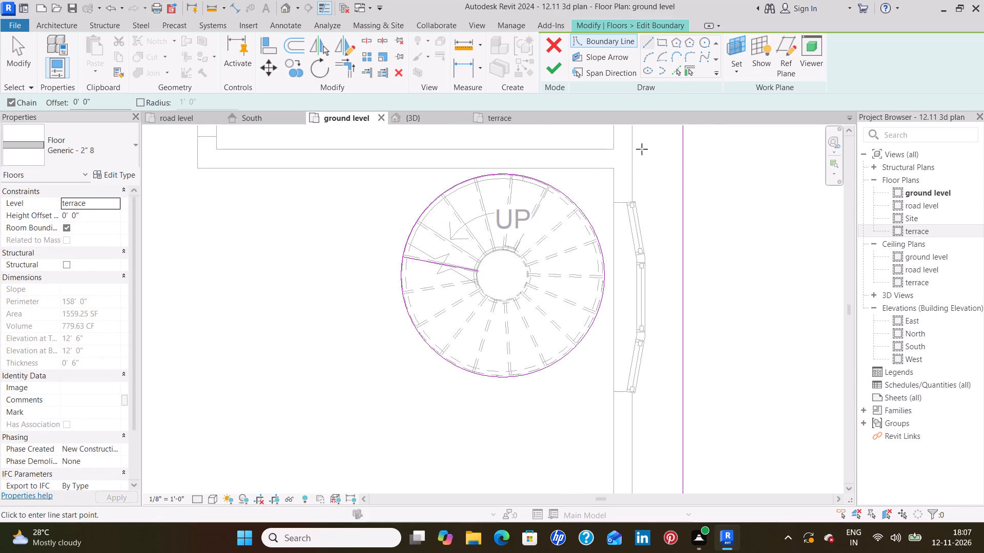
{"action": "left_click", "coordinate": [556, 68]}
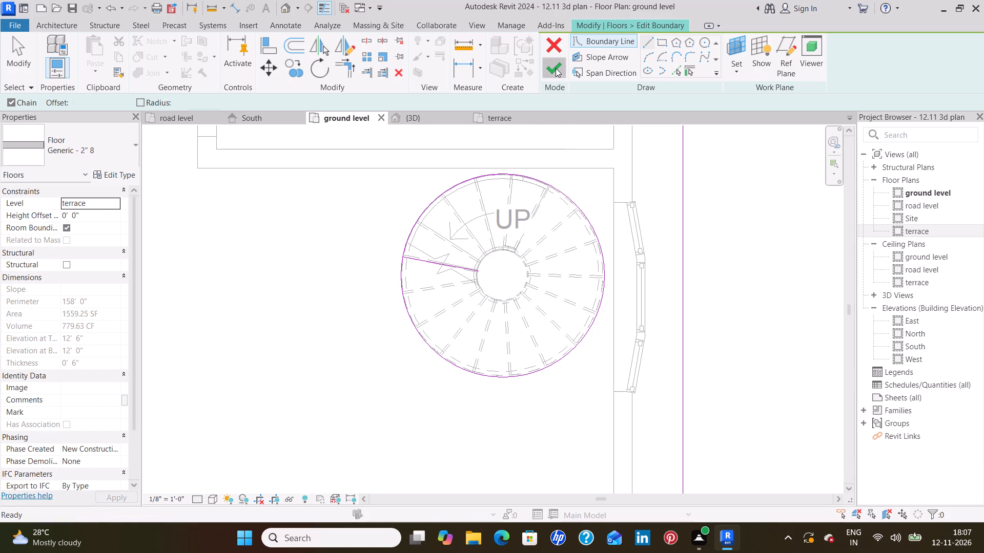
{"action": "left_click", "coordinate": [895, 508]}
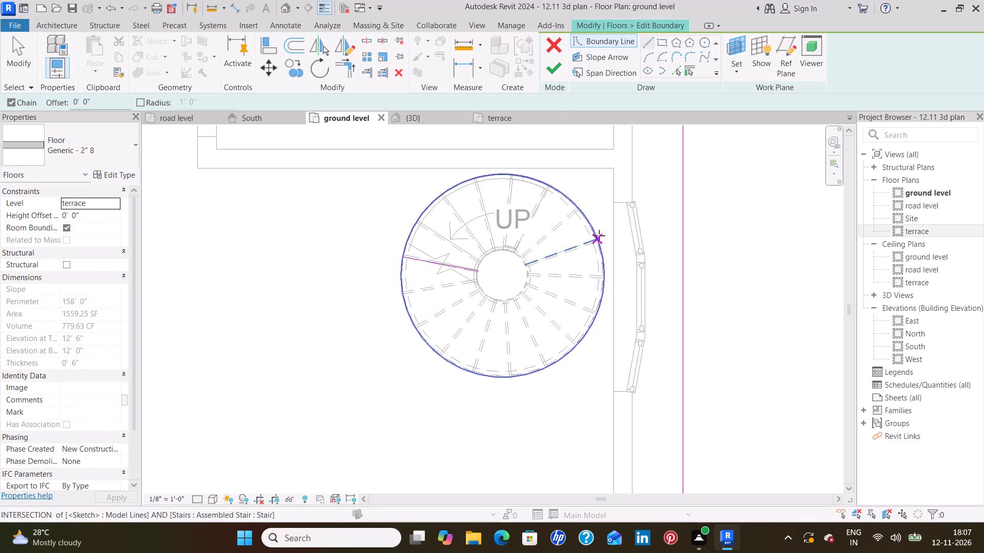
{"action": "key", "text": "Escape"}
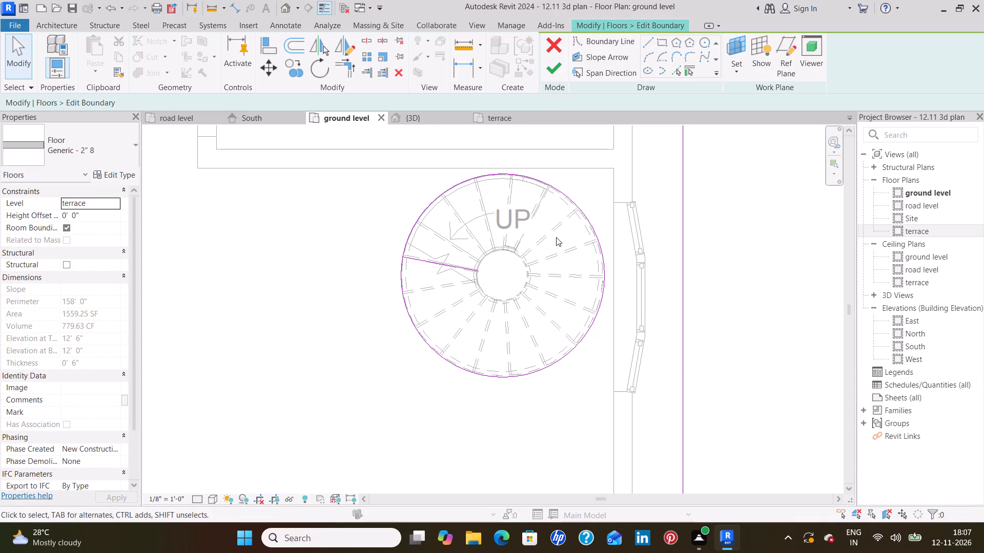
Enlarge the stair opening circle to a radius of about 4'-11".
{"action": "left_click", "coordinate": [590, 221]}
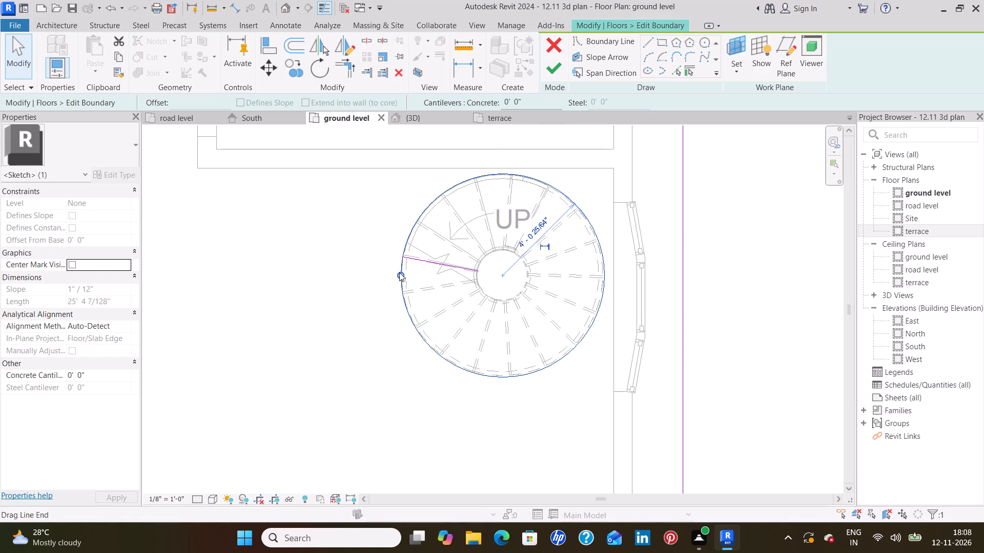
{"action": "left_click_drag", "start_coordinate": [399, 272], "coordinate": [378, 270]}
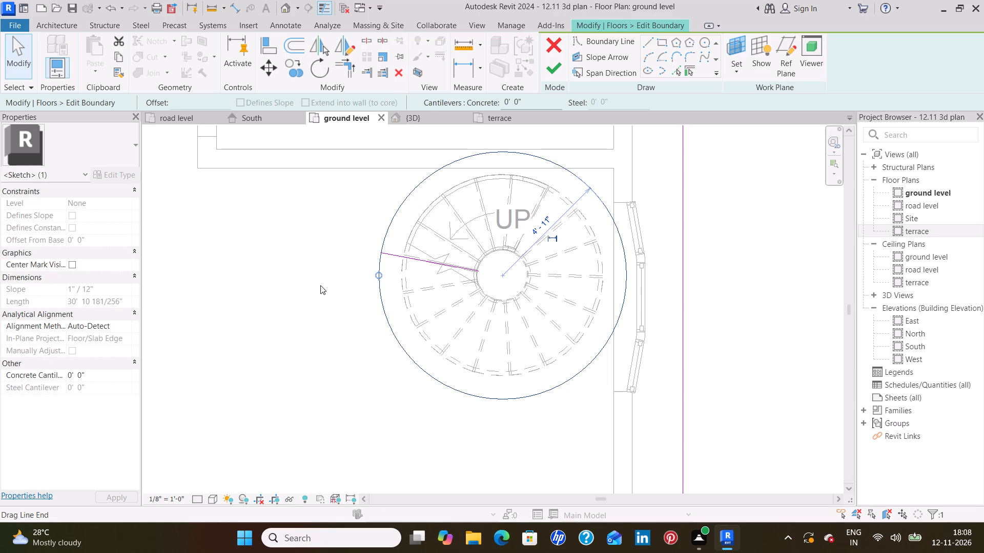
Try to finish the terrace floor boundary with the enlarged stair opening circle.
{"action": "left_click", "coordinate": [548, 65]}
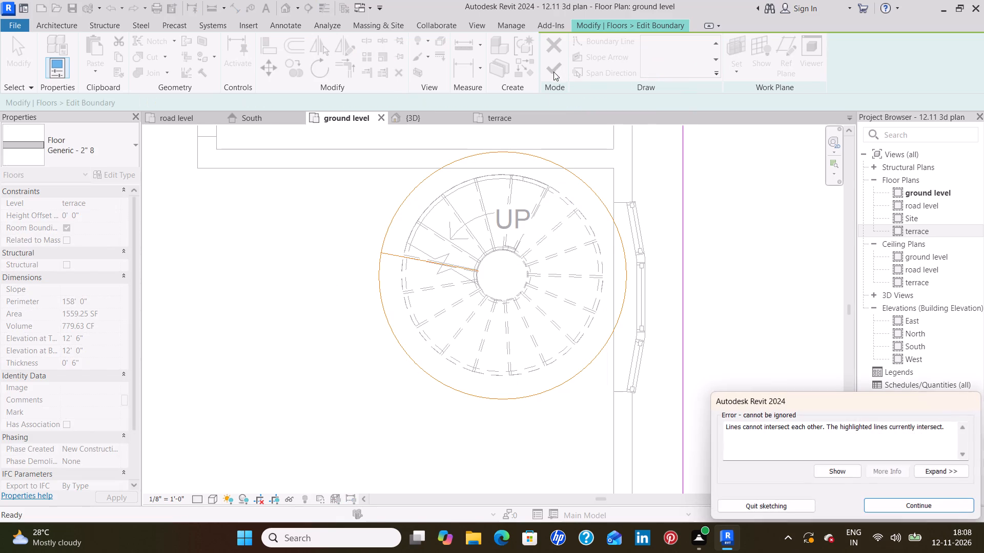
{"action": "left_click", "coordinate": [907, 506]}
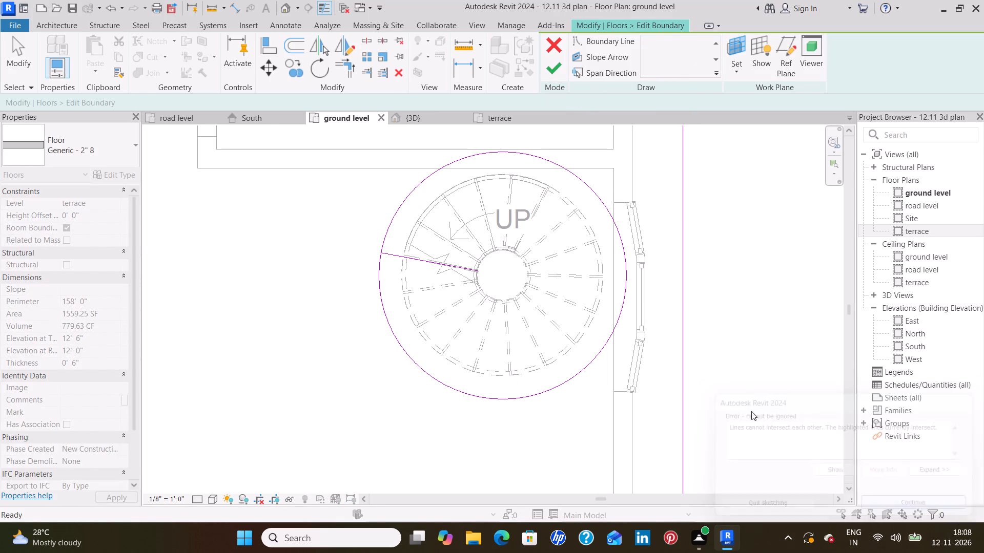
Reduce the stair opening circle to a radius of about 4'-0" so it follows the spiral stair's outer edge.
{"action": "left_click", "coordinate": [380, 263]}
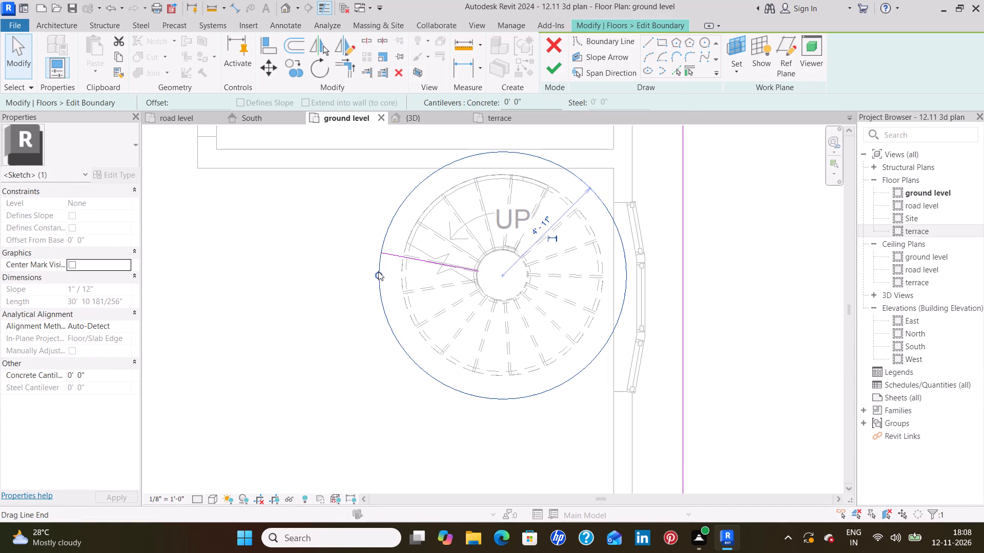
{"action": "left_click_drag", "start_coordinate": [378, 275], "coordinate": [396, 274]}
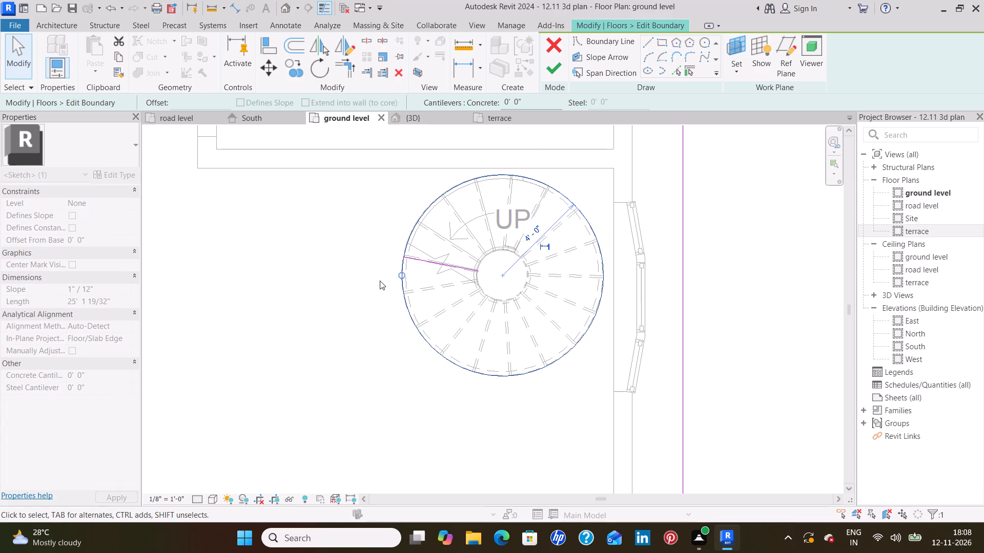
{"action": "left_click", "coordinate": [353, 260]}
Delete the radial boundary line between the opening circle and the stair's inner ring.
{"action": "left_click", "coordinate": [466, 270]}
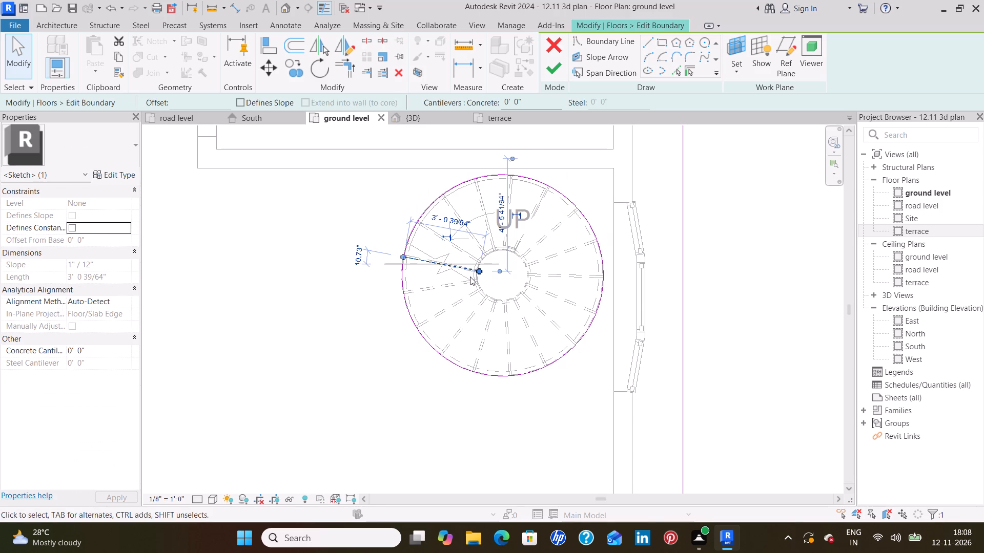
{"action": "key", "text": "Delete"}
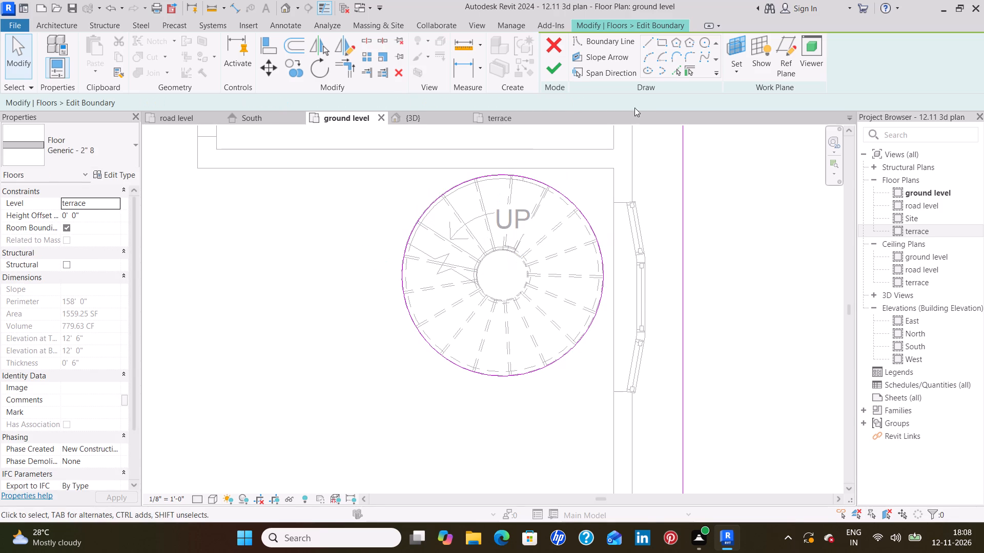
Finish the terrace floor boundary and attach the walls below to the floor's underside.
{"action": "left_click", "coordinate": [559, 71]}
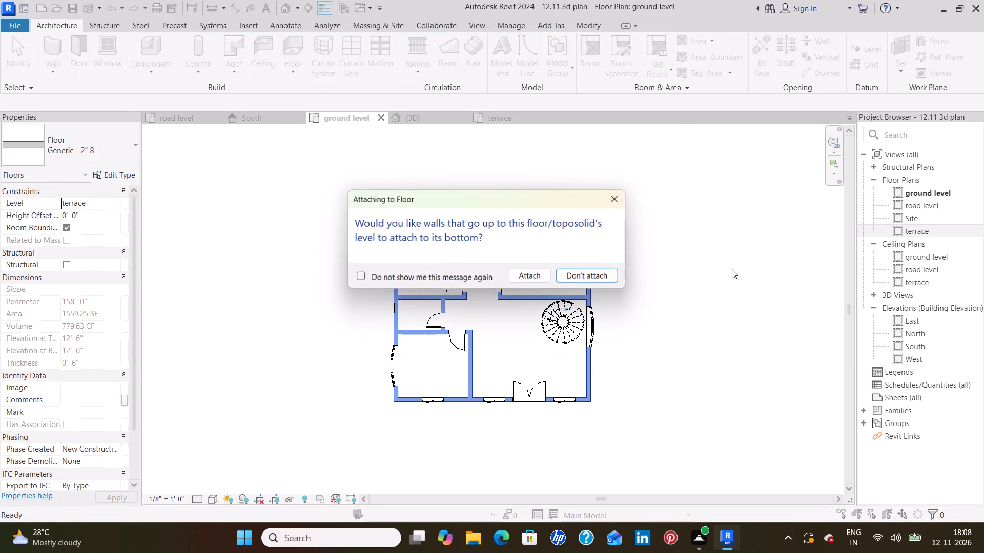
{"action": "left_click", "coordinate": [537, 271]}
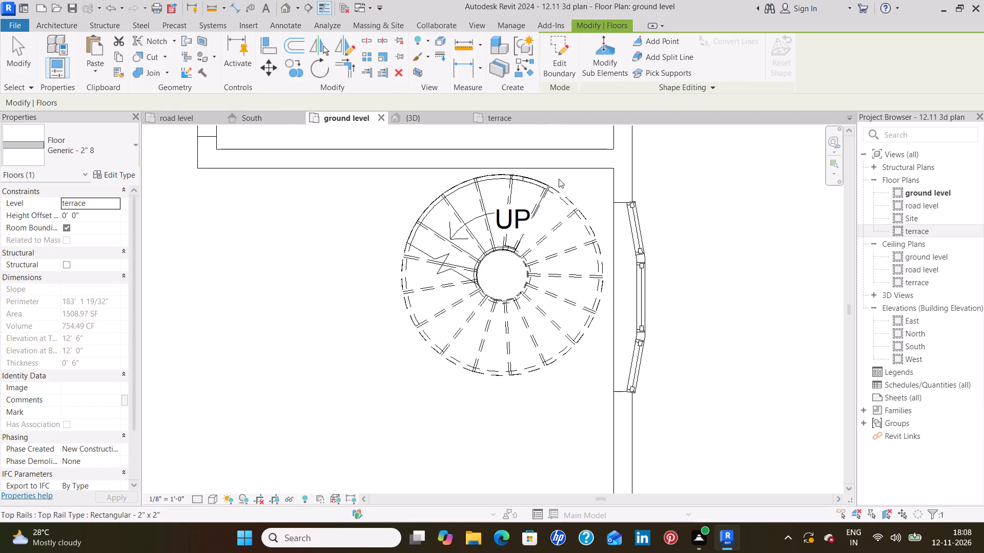
Examine the circular stair opening in the terrace floor in the 3D view, from above and from the bay window side.
{"action": "left_click", "coordinate": [413, 118]}
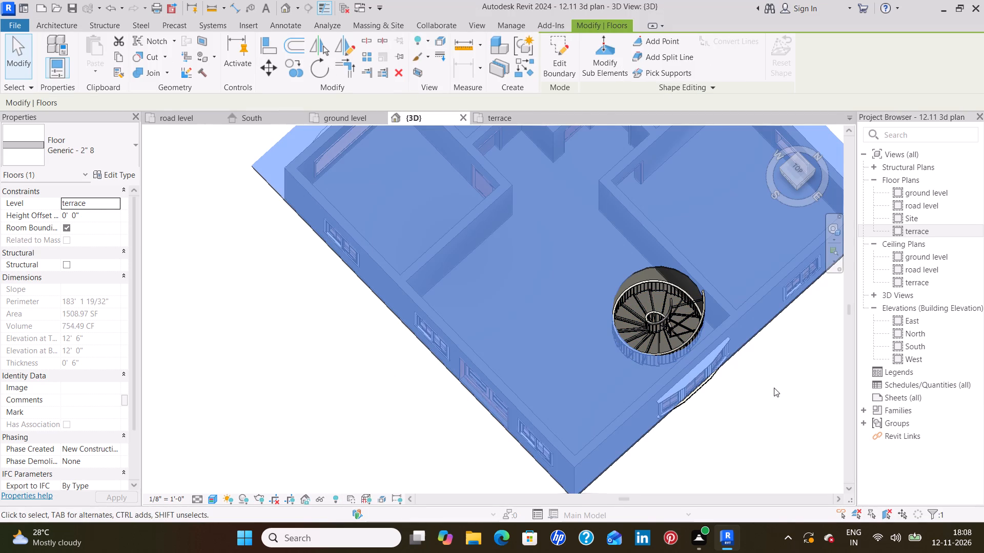
{"action": "key", "text": "Escape"}
{"action": "middle_click_drag", "start_coordinate": [763, 394], "coordinate": [793, 373]}
{"action": "key", "text": "Escape"}
{"action": "key", "text": "Escape"}
{"action": "key", "text": "Escape"}
{"action": "key", "text": "Escape"}
{"action": "key", "text": "Escape"}
{"action": "key", "text": "Escape"}
{"action": "key", "text": "Escape"}
{"action": "key", "text": "Escape"}
{"action": "key", "text": "Escape"}
{"action": "middle_click_drag", "start_coordinate": [765, 409], "coordinate": [783, 335]}
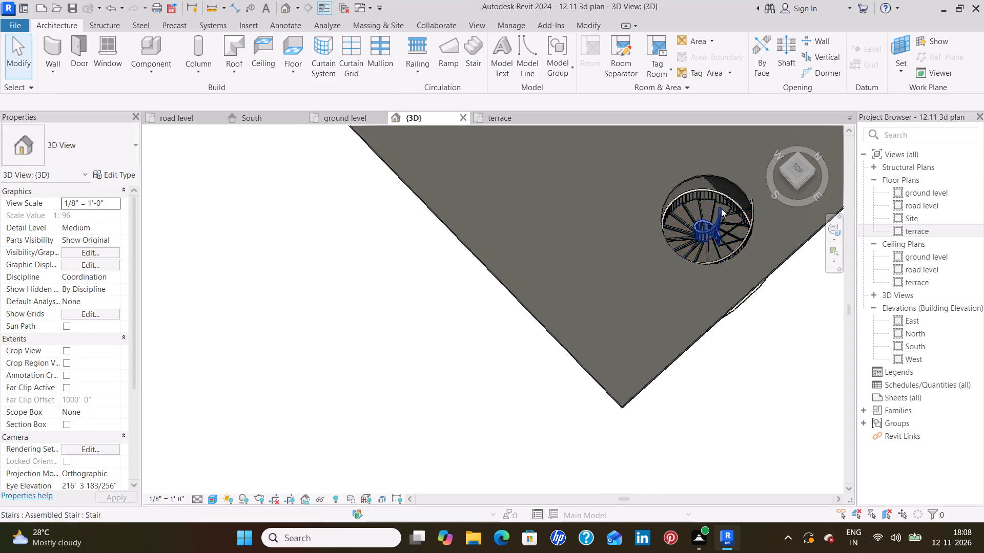
{"action": "scroll", "coordinate": [721, 208], "scroll_direction": "up", "scroll_amount": 4}
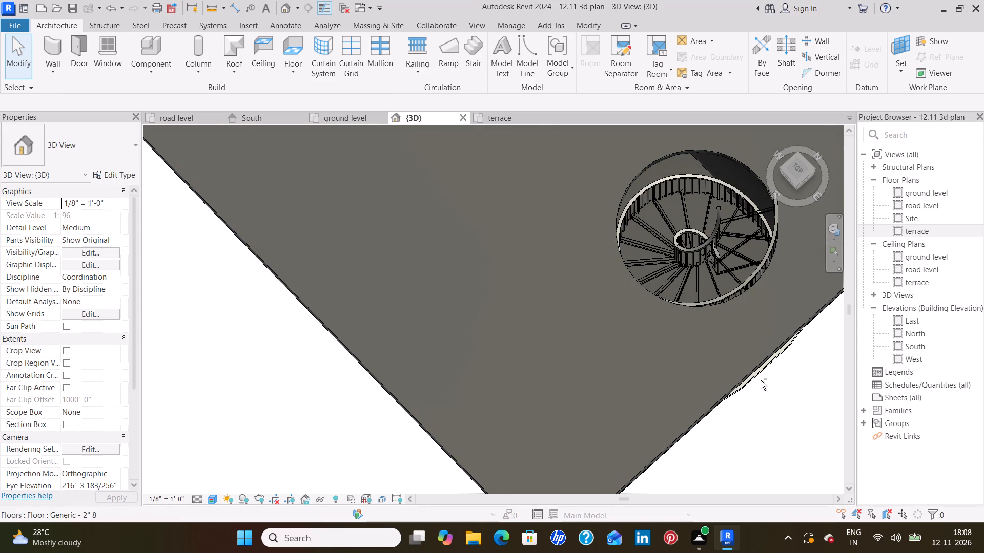
{"action": "middle_click_drag", "start_coordinate": [761, 380], "coordinate": [729, 409], "text": "shift"}
{"action": "middle_click_drag", "start_coordinate": [736, 375], "coordinate": [717, 241], "text": "shift"}
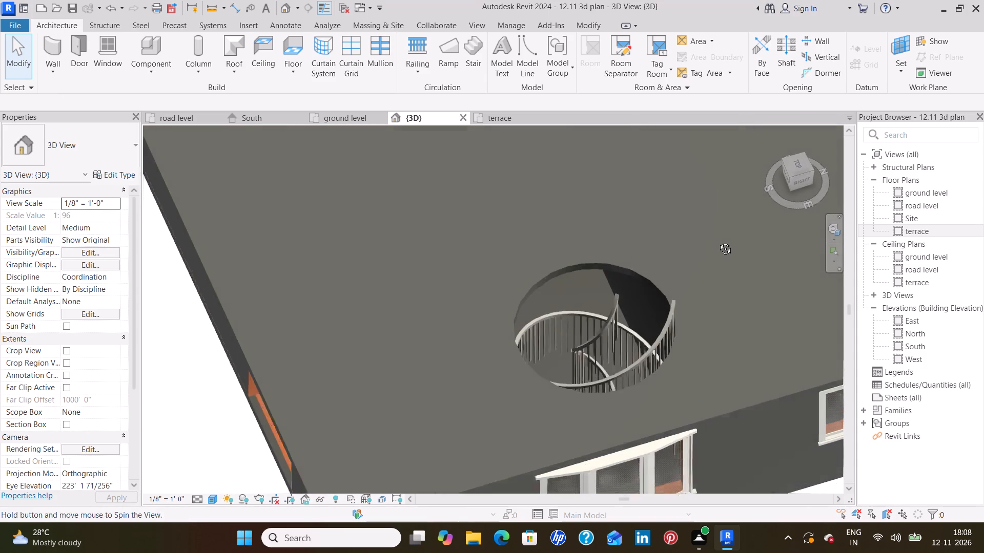
{"action": "middle_click_drag", "start_coordinate": [717, 241], "coordinate": [716, 230], "text": "shift"}
{"action": "middle_click_drag", "start_coordinate": [700, 297], "coordinate": [690, 242], "text": "shift"}
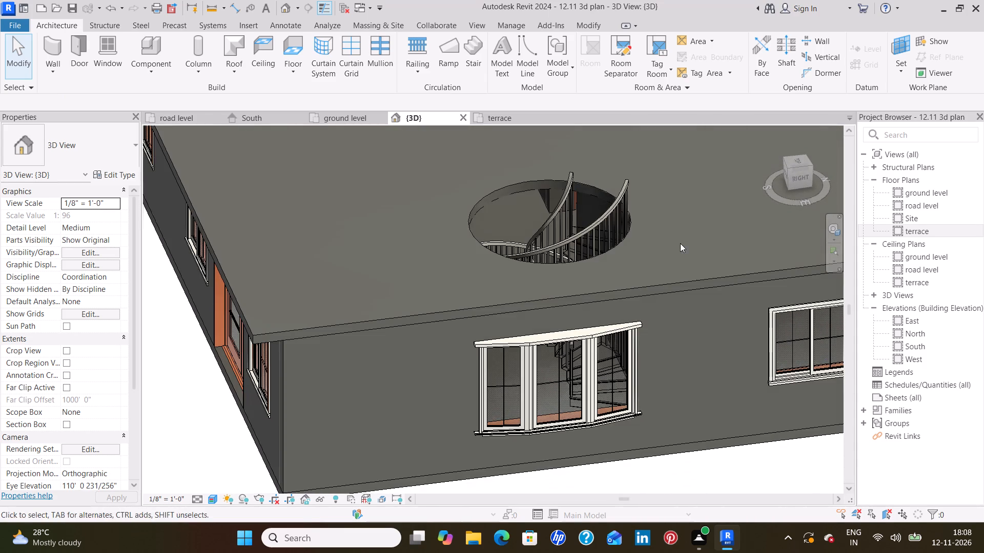
Inspect how the spiral stair's upper treads and railings meet the terrace floor opening, from several angles.
{"action": "left_click", "coordinate": [586, 238]}
{"action": "left_click", "coordinate": [711, 232]}
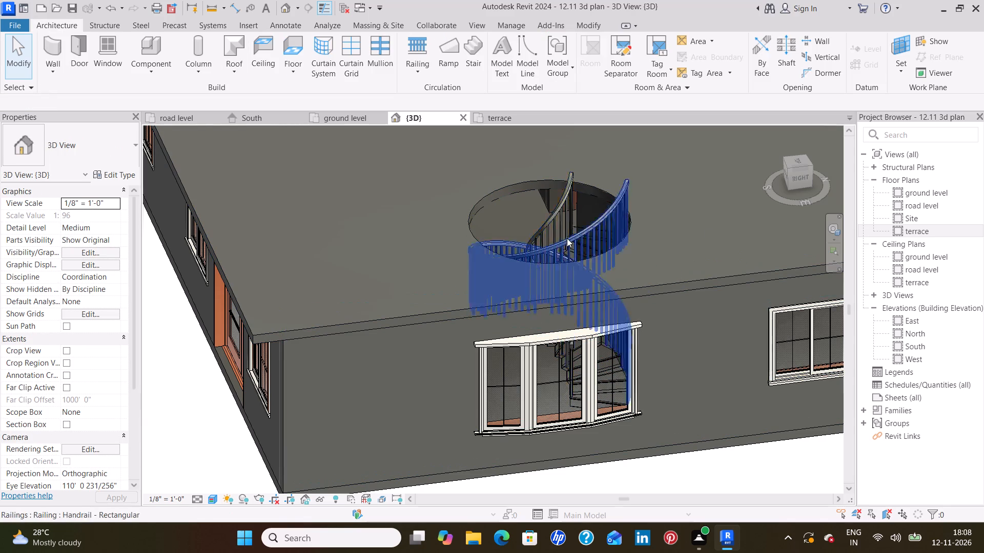
{"action": "middle_click_drag", "start_coordinate": [579, 207], "coordinate": [627, 329], "text": "shift"}
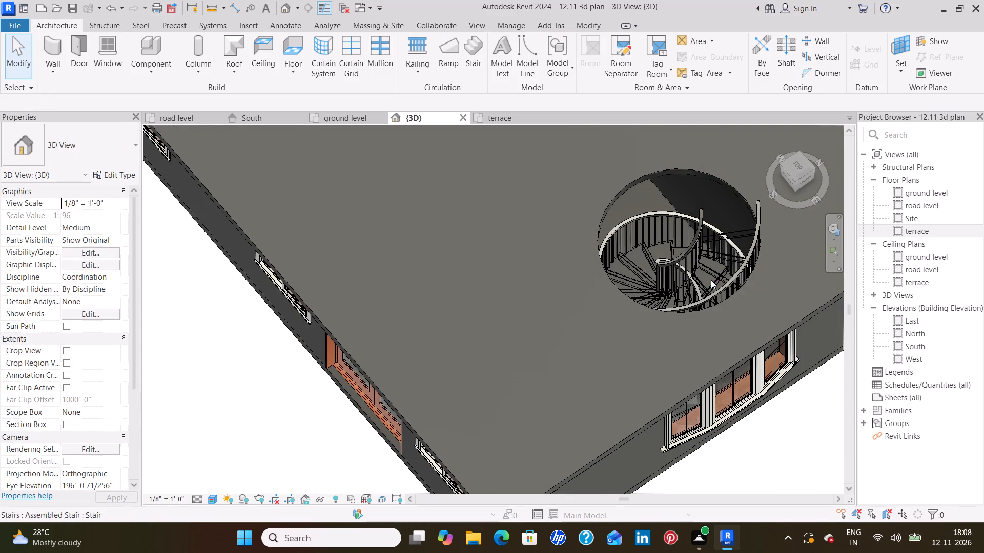
{"action": "left_click", "coordinate": [712, 274]}
{"action": "left_click", "coordinate": [523, 260]}
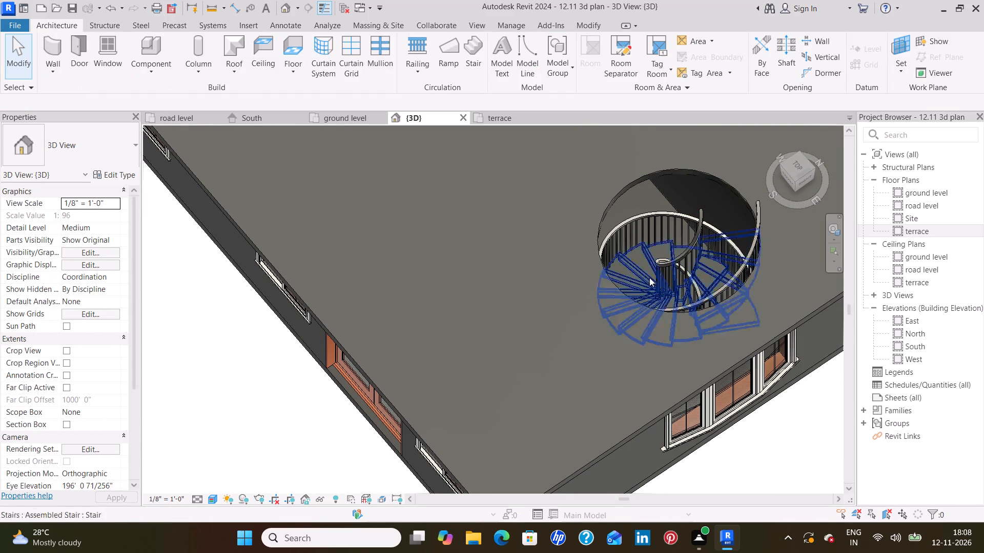
{"action": "left_click", "coordinate": [721, 257]}
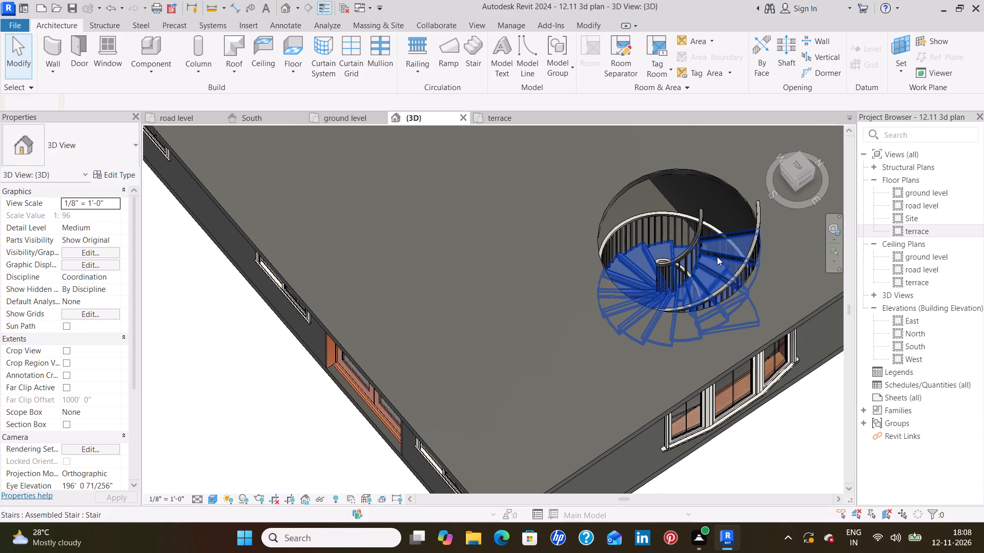
{"action": "right_click", "coordinate": [708, 259]}
{"action": "left_click", "coordinate": [607, 297]}
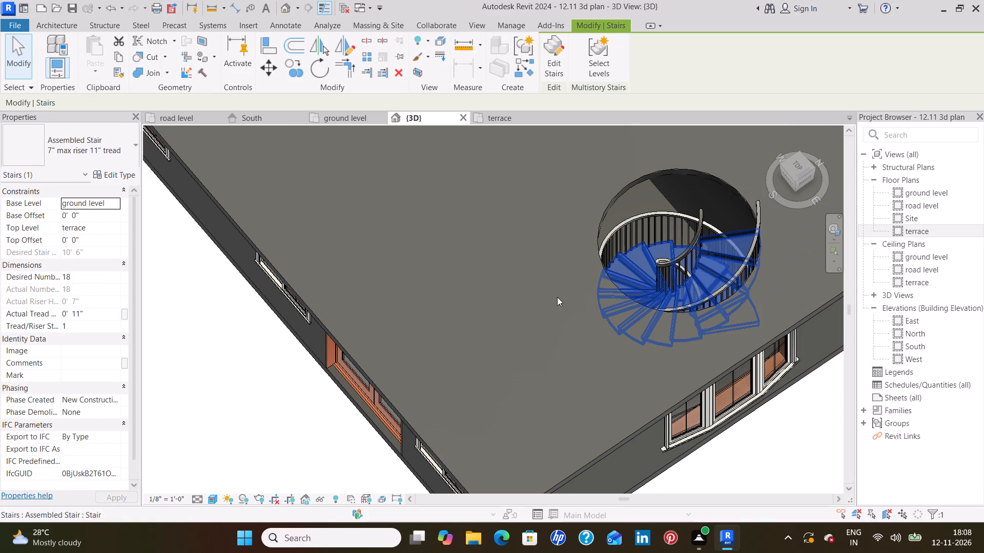
{"action": "left_click", "coordinate": [520, 274]}
{"action": "middle_click_drag", "start_coordinate": [737, 308], "coordinate": [734, 246], "text": "shift"}
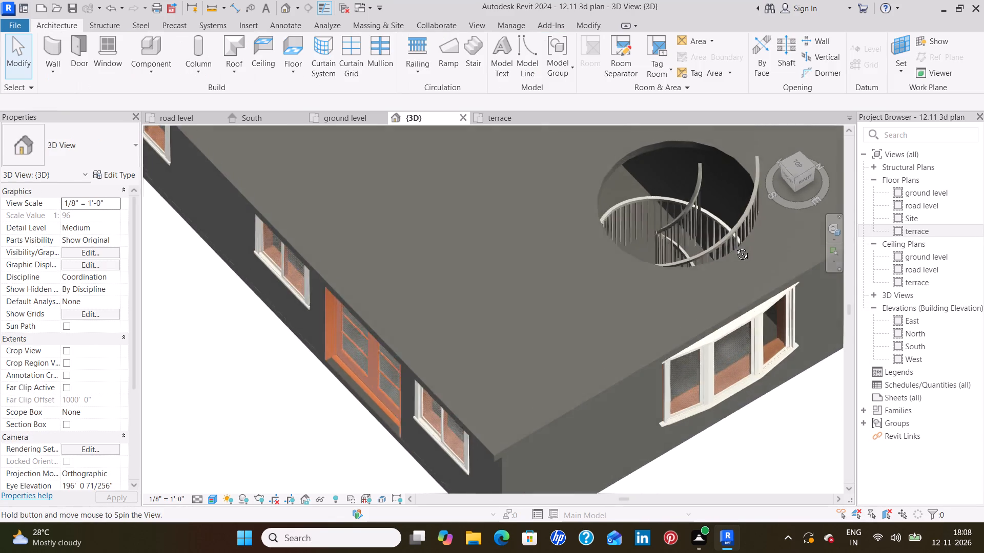
{"action": "middle_click_drag", "start_coordinate": [734, 246], "coordinate": [727, 206], "text": "shift"}
{"action": "middle_click_drag", "start_coordinate": [713, 200], "coordinate": [644, 200], "text": "shift"}
{"action": "middle_click_drag", "start_coordinate": [659, 190], "coordinate": [669, 179], "text": "shift"}
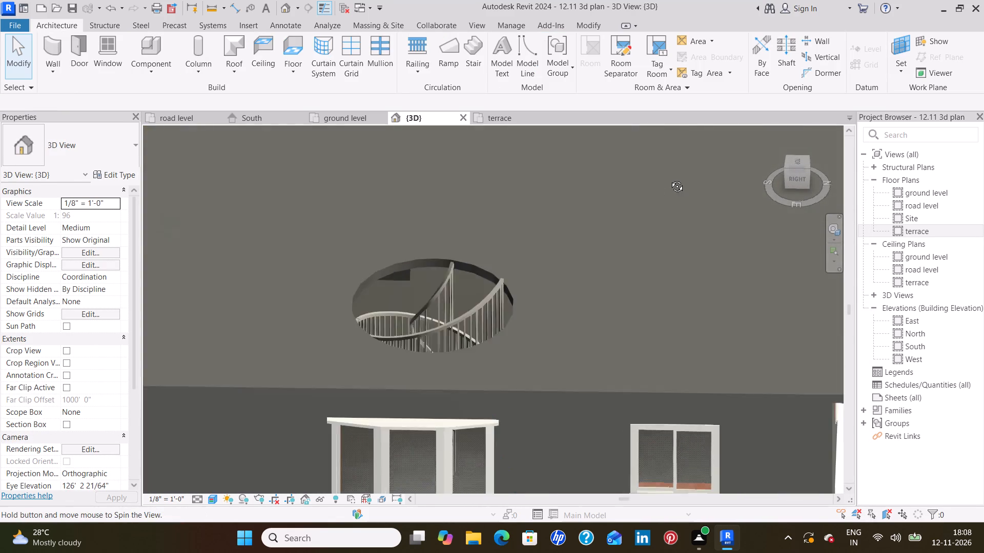
{"action": "middle_click_drag", "start_coordinate": [669, 179], "coordinate": [682, 155], "text": "shift"}
{"action": "left_click", "coordinate": [553, 222]}
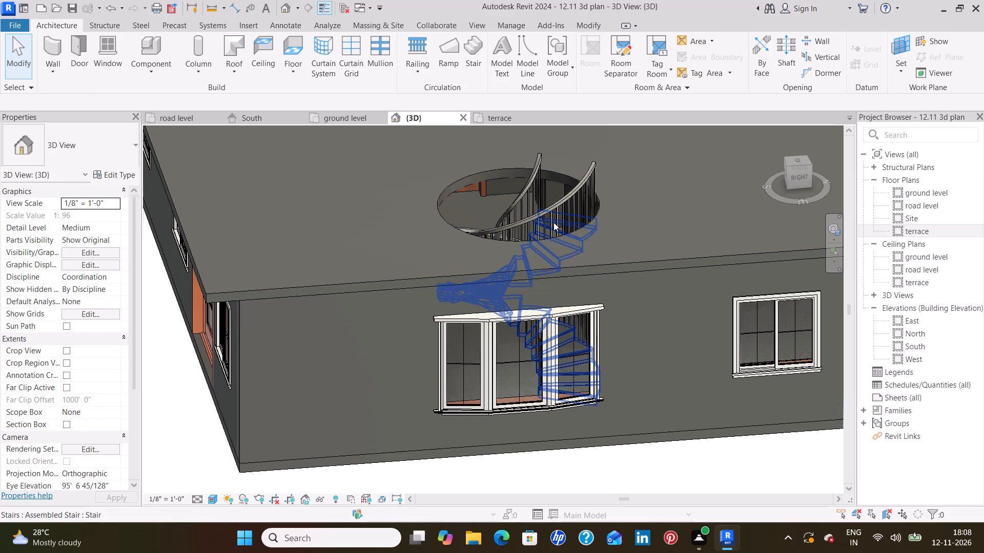
{"action": "left_click", "coordinate": [553, 222]}
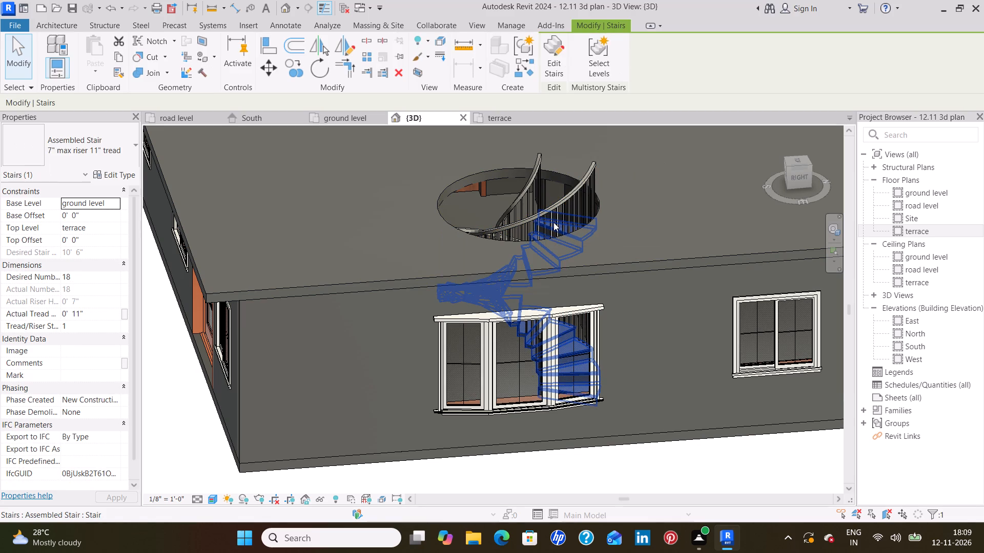
{"action": "triple_click", "coordinate": [649, 194]}
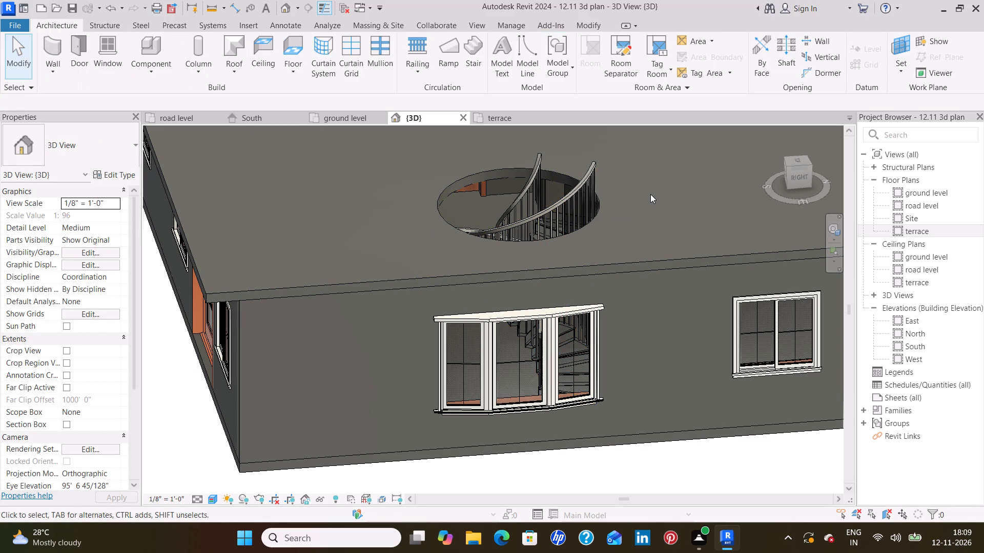
{"action": "middle_click_drag", "start_coordinate": [651, 196], "coordinate": [742, 316], "text": "shift"}
{"action": "middle_click_drag", "start_coordinate": [686, 188], "coordinate": [686, 327]}
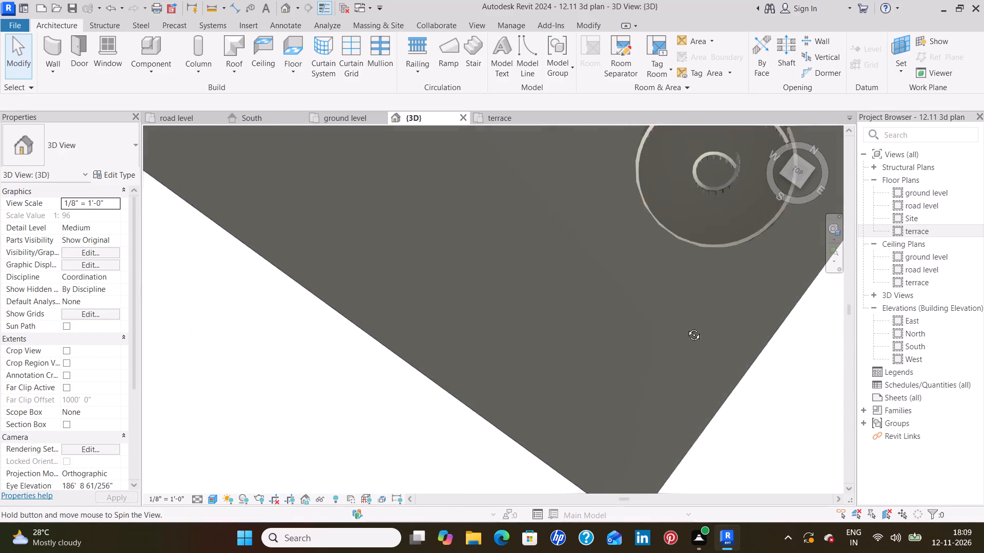
{"action": "middle_click_drag", "start_coordinate": [686, 327], "coordinate": [686, 327]}
{"action": "middle_click_drag", "start_coordinate": [665, 220], "coordinate": [662, 243], "text": "shift"}
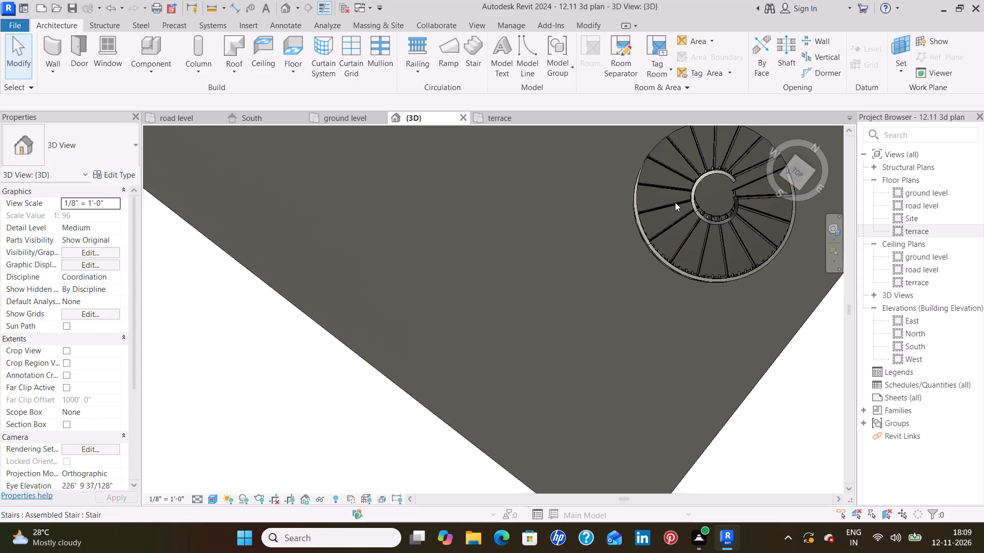
{"action": "left_click", "coordinate": [675, 202]}
{"action": "left_click", "coordinate": [577, 206]}
{"action": "middle_click_drag", "start_coordinate": [748, 236], "coordinate": [738, 193], "text": "shift"}
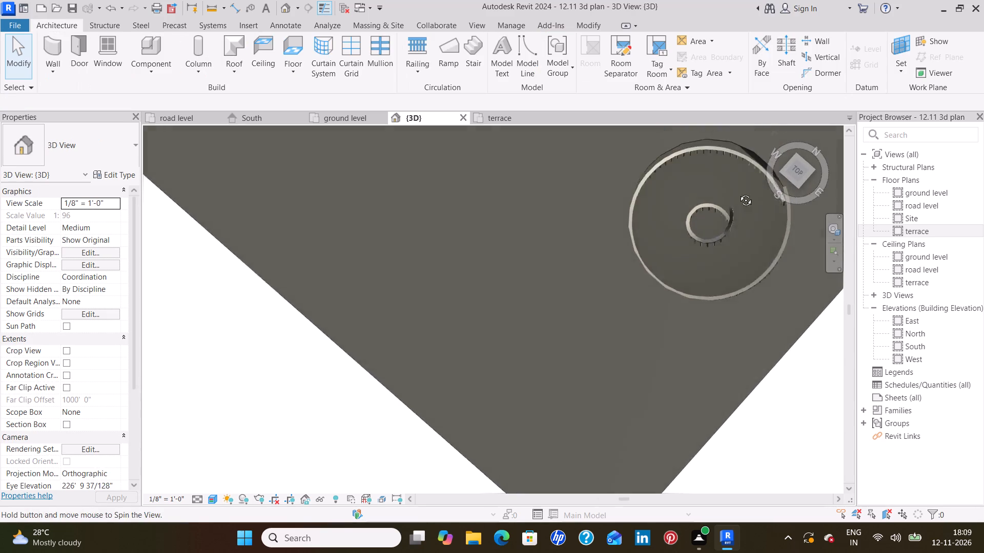
{"action": "middle_click_drag", "start_coordinate": [738, 193], "coordinate": [736, 189], "text": "shift"}
{"action": "middle_click_drag", "start_coordinate": [725, 218], "coordinate": [721, 233], "text": "shift"}
{"action": "middle_click", "coordinate": [721, 233], "text": "shift"}
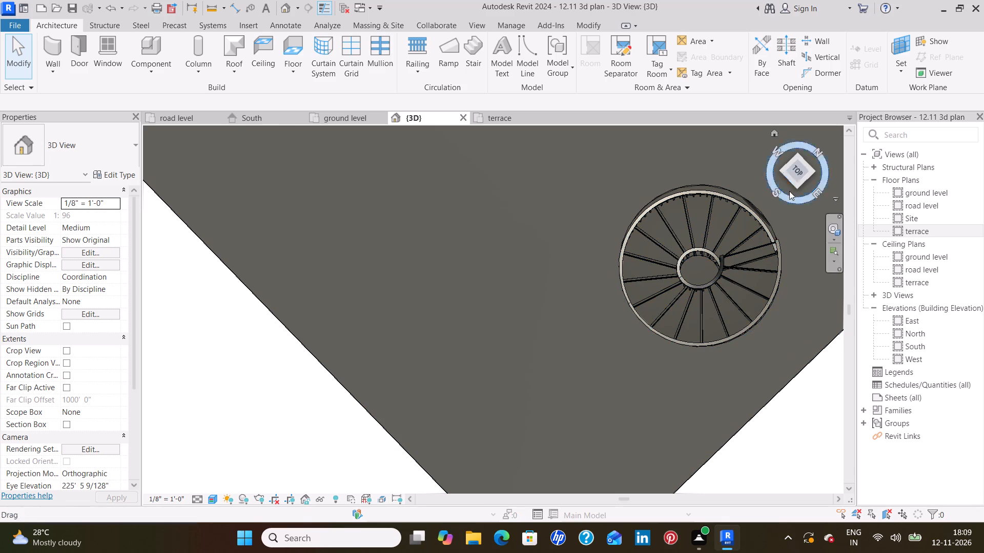
Orient the 3D view to Top and open the terrace floor's boundary for editing.
{"action": "left_click", "coordinate": [793, 168]}
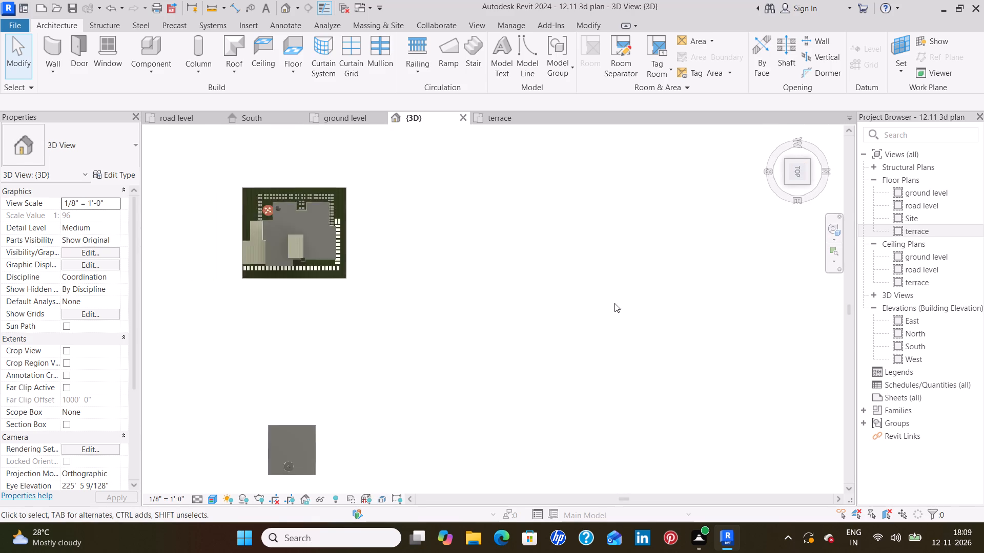
{"action": "middle_click_drag", "start_coordinate": [572, 344], "coordinate": [621, 212]}
{"action": "scroll", "coordinate": [624, 207], "scroll_direction": "up", "scroll_amount": 1}
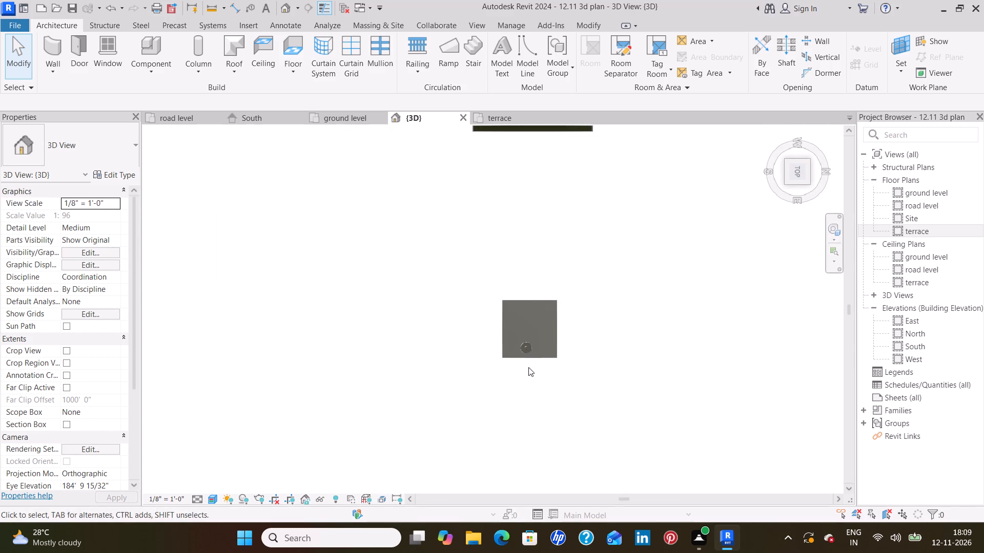
{"action": "scroll", "coordinate": [528, 367], "scroll_direction": "up", "scroll_amount": 9}
{"action": "left_click", "coordinate": [534, 336]}
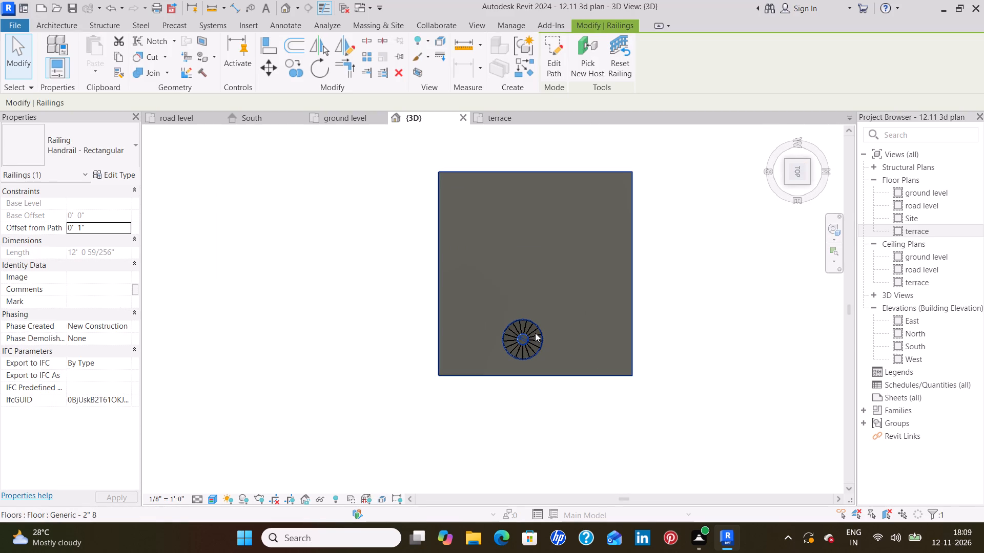
{"action": "left_click", "coordinate": [535, 328]}
{"action": "left_click", "coordinate": [535, 328]}
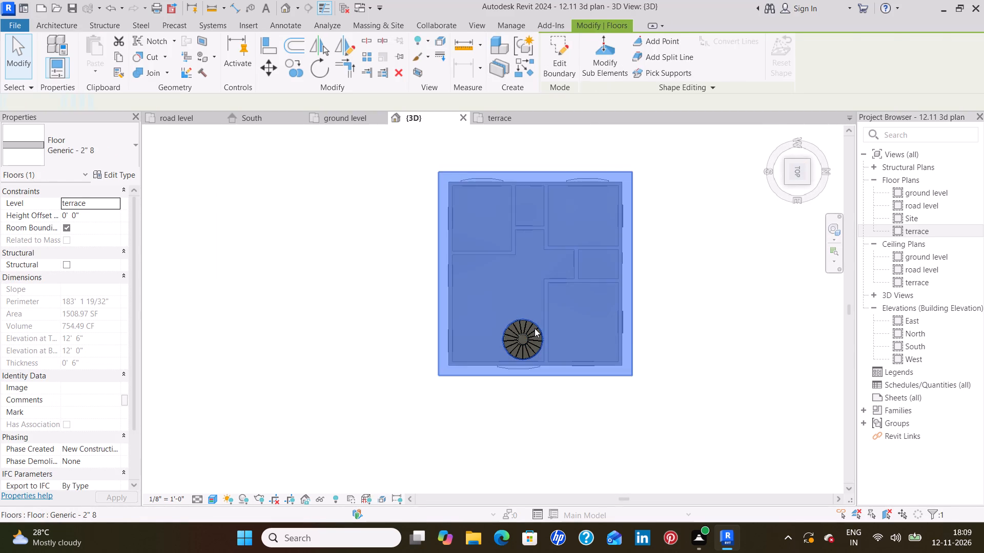
{"action": "left_click", "coordinate": [731, 305]}
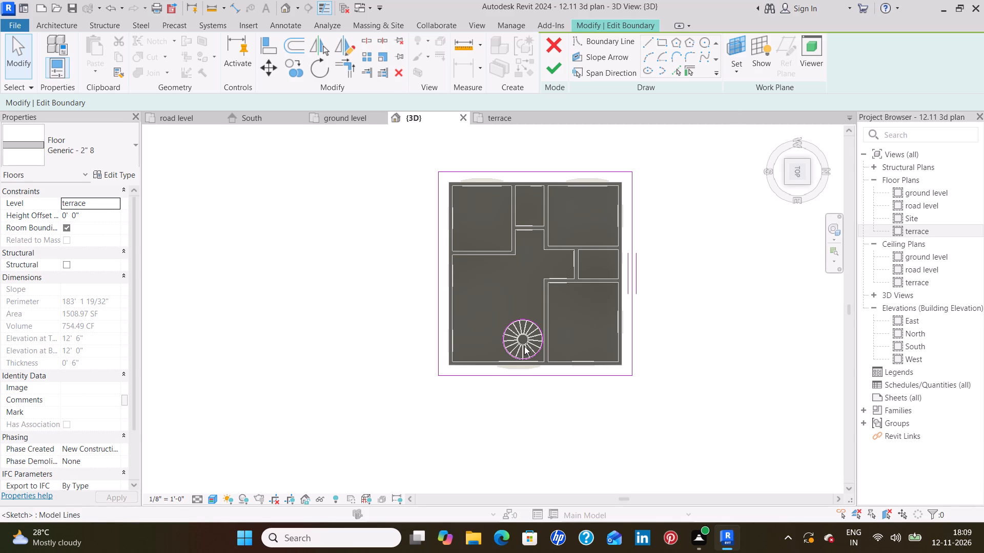
Draw a straight boundary line along the spiral stair's top tread edge, from the outer circle to the inner railing.
{"action": "middle_click_drag", "start_coordinate": [524, 343], "coordinate": [580, 214]}
{"action": "scroll", "coordinate": [583, 209], "scroll_direction": "up", "scroll_amount": 8}
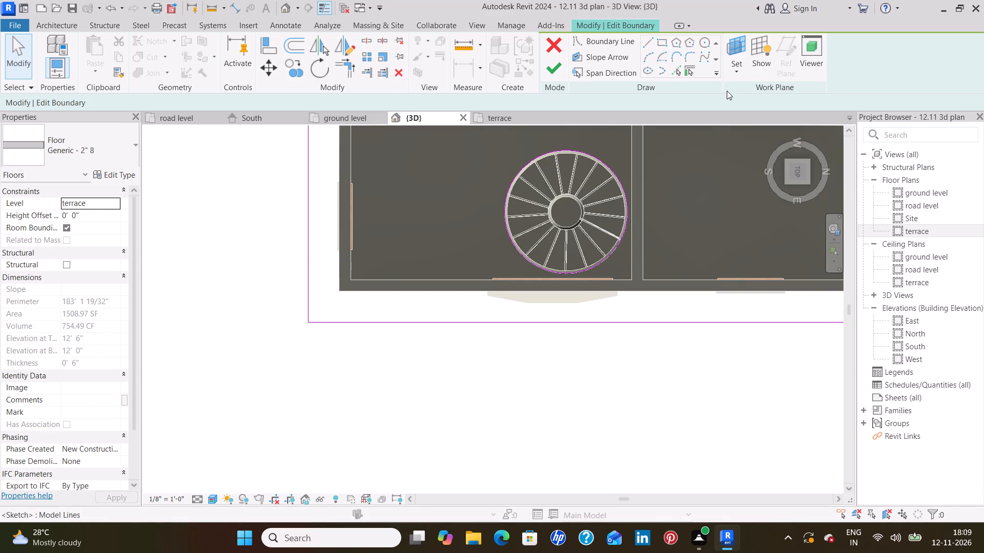
{"action": "left_click", "coordinate": [646, 43]}
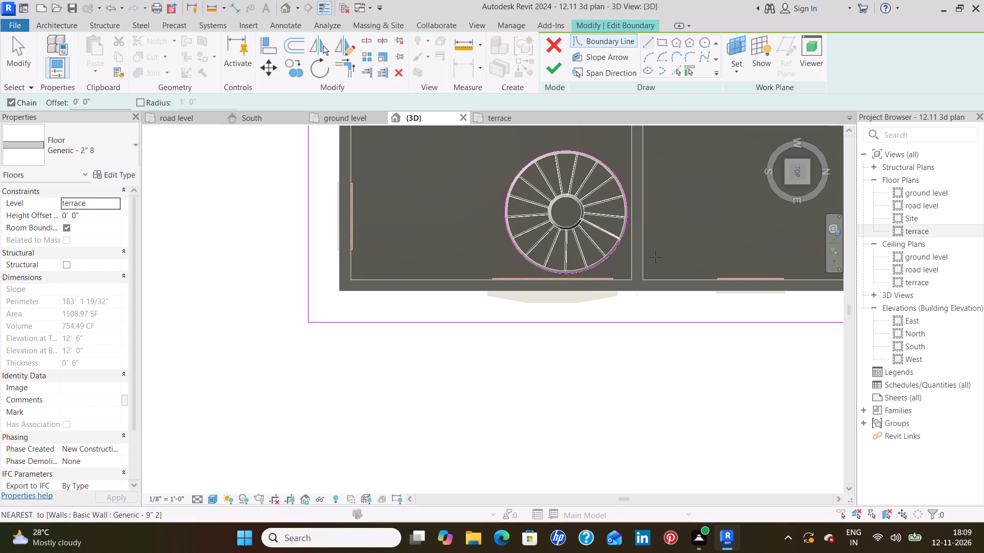
{"action": "left_click", "coordinate": [619, 242]}
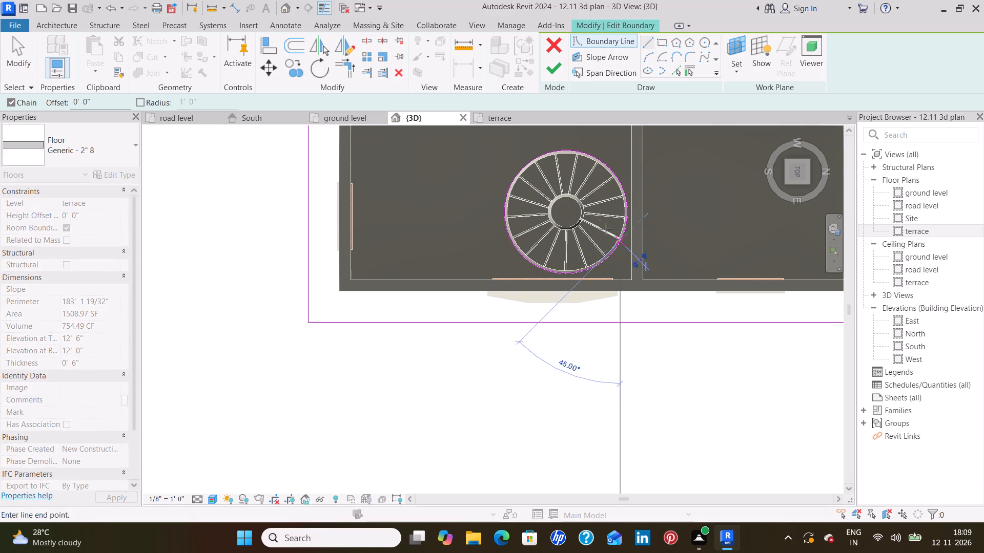
{"action": "left_click", "coordinate": [579, 218]}
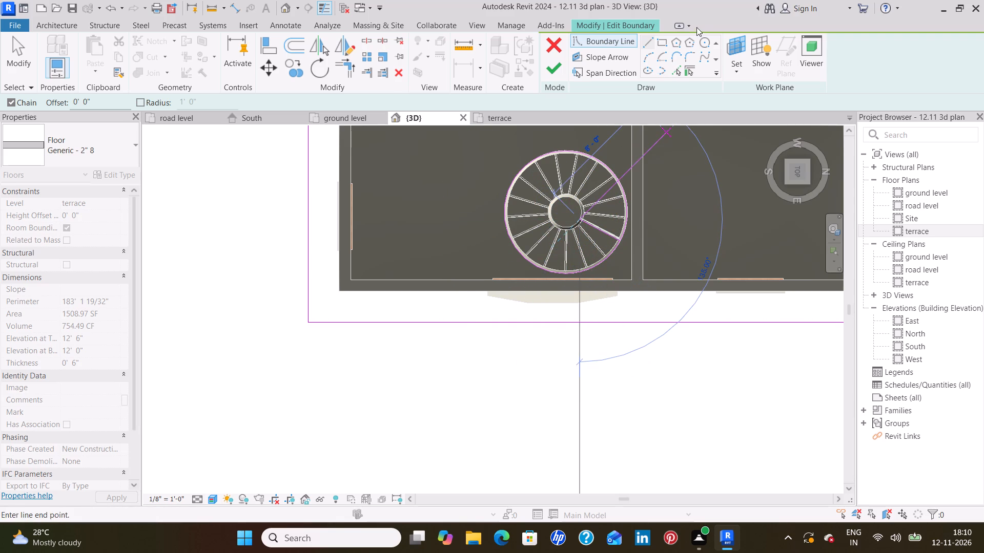
Sketch a boundary circle about 1 ft in radius around the spiral stair's central well and try to finish the floor boundary.
{"action": "left_click", "coordinate": [703, 38]}
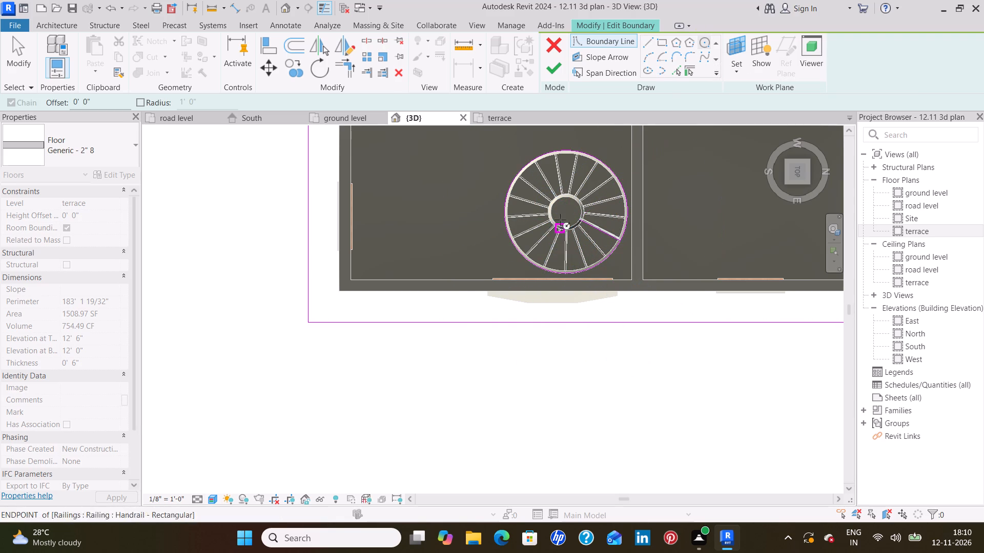
{"action": "left_click", "coordinate": [564, 211]}
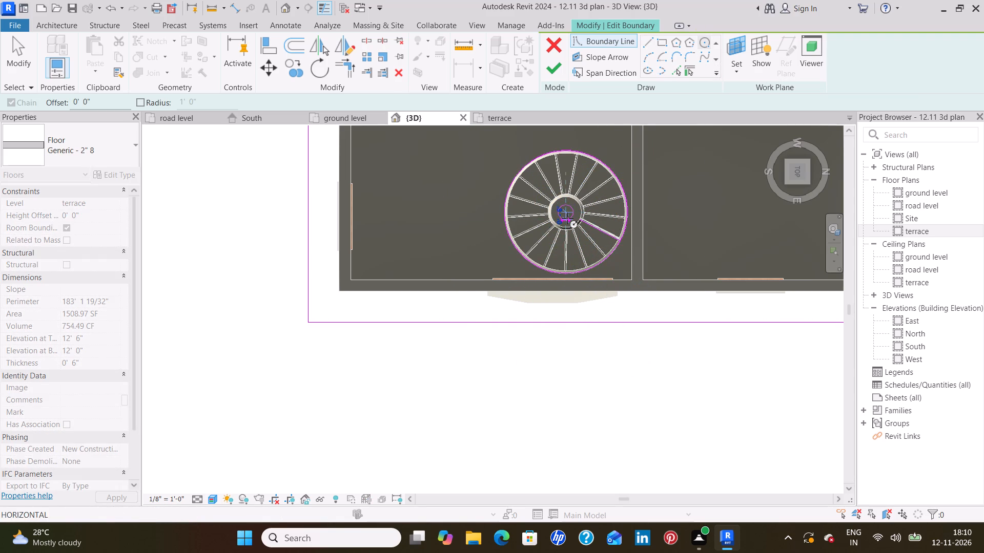
{"action": "scroll", "coordinate": [562, 215], "scroll_direction": "up", "scroll_amount": 8}
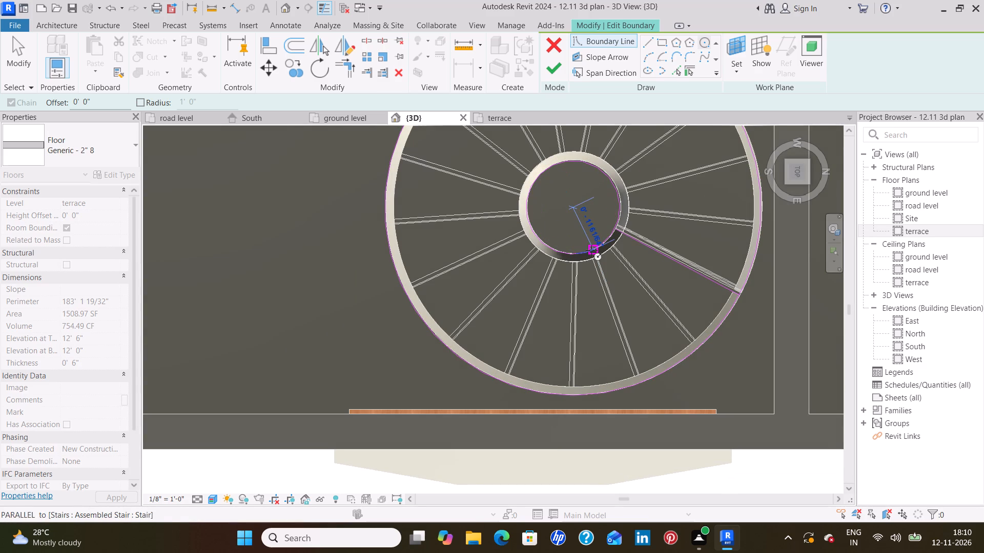
{"action": "left_click", "coordinate": [591, 251]}
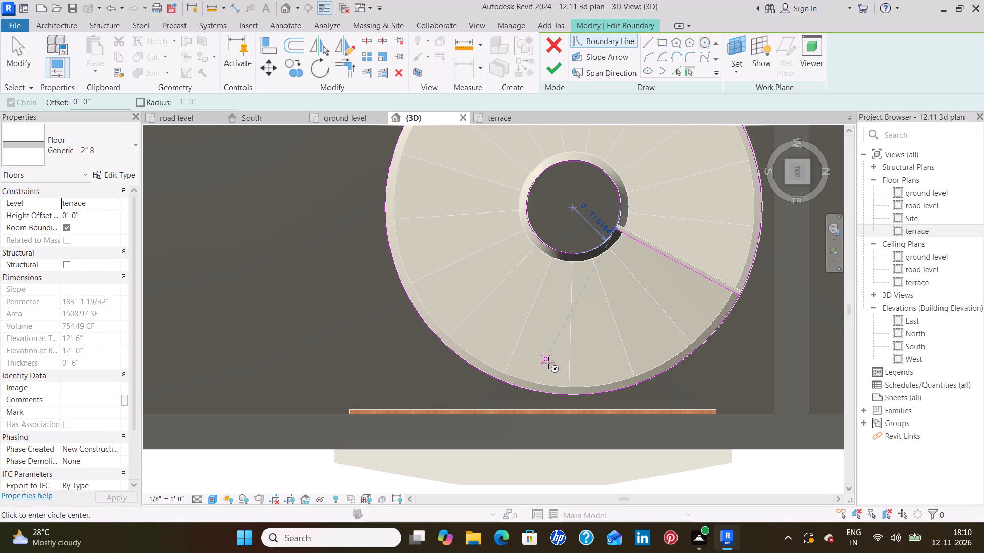
{"action": "key", "text": "Escape"}
{"action": "key", "text": "Escape"}
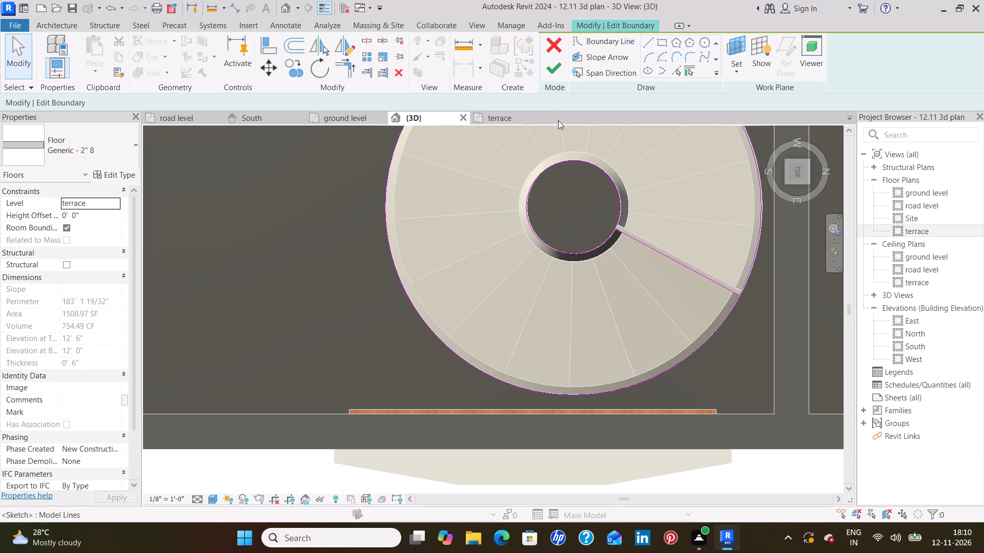
{"action": "left_click", "coordinate": [553, 66]}
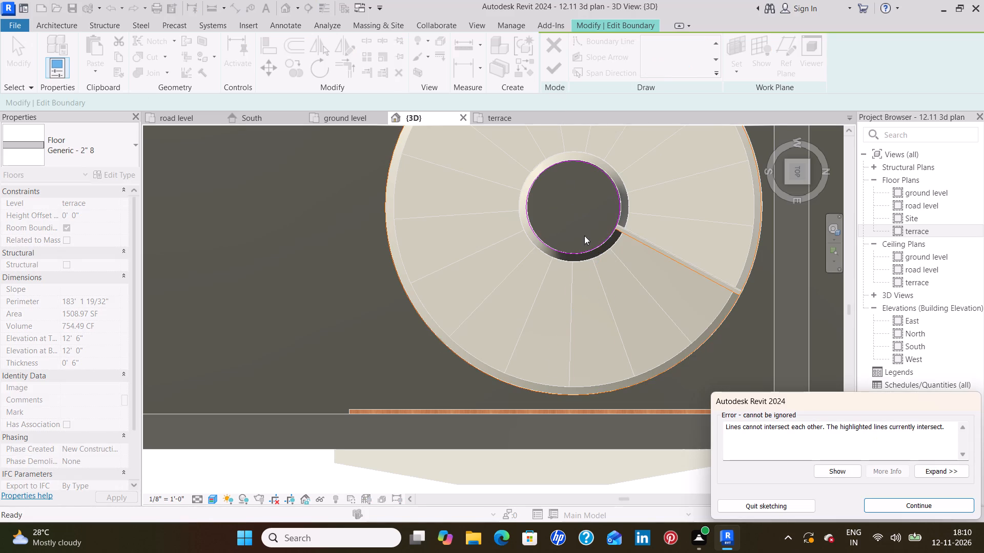
{"action": "key", "text": "Escape"}
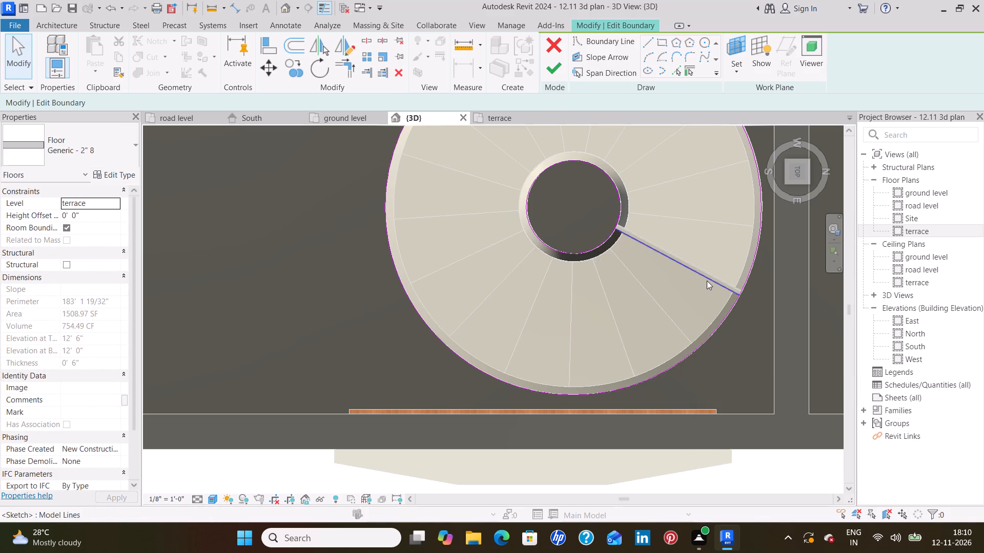
Nudge the radial boundary line to the far side of the railing gap and extend its inner end to the inner circle.
{"action": "left_click", "coordinate": [707, 281]}
{"action": "middle_click_drag", "start_coordinate": [726, 248], "coordinate": [693, 267]}
{"action": "scroll", "coordinate": [680, 270], "scroll_direction": "up", "scroll_amount": 5}
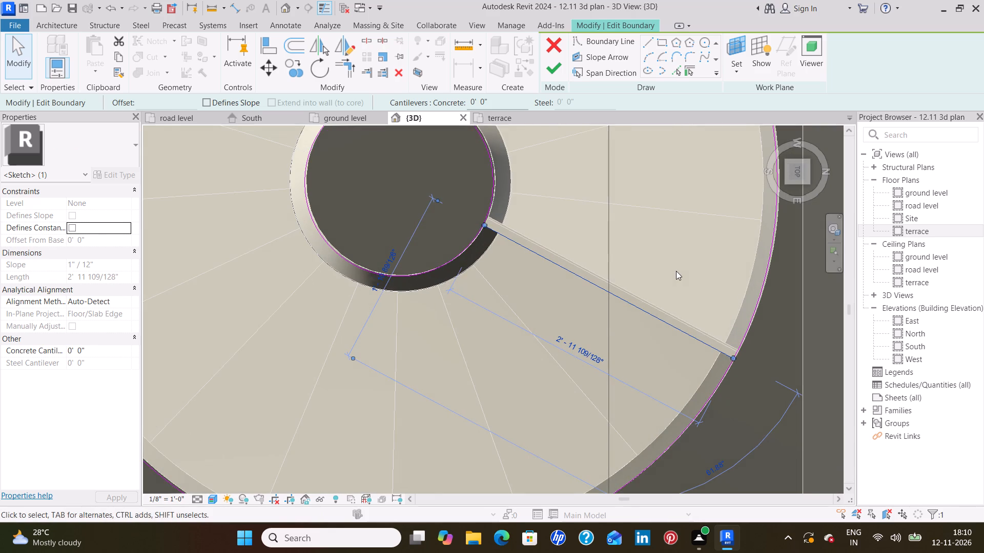
{"action": "key", "text": "Right"}
{"action": "key", "text": "Right"}
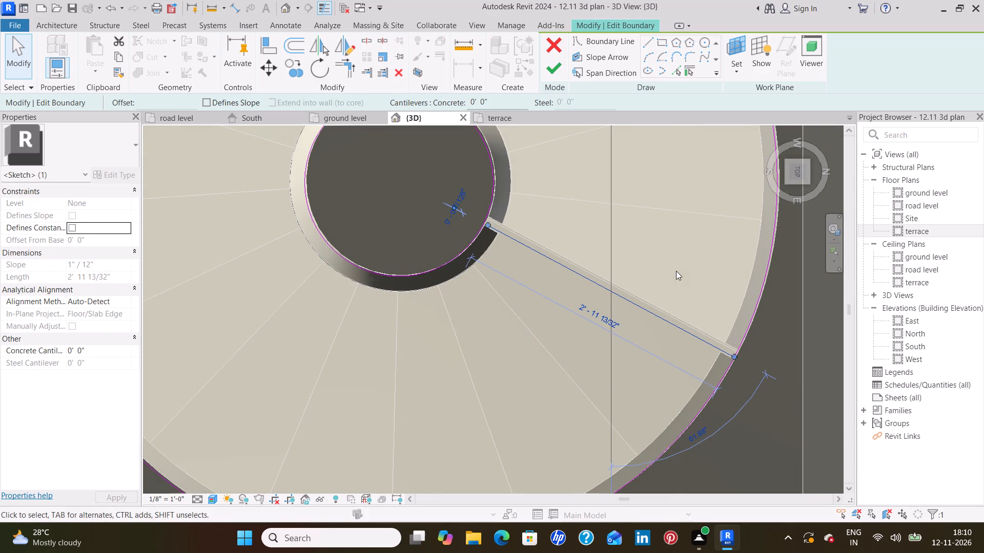
{"action": "key", "text": "Right"}
{"action": "key", "text": "Right"}
{"action": "key", "text": "Right"}
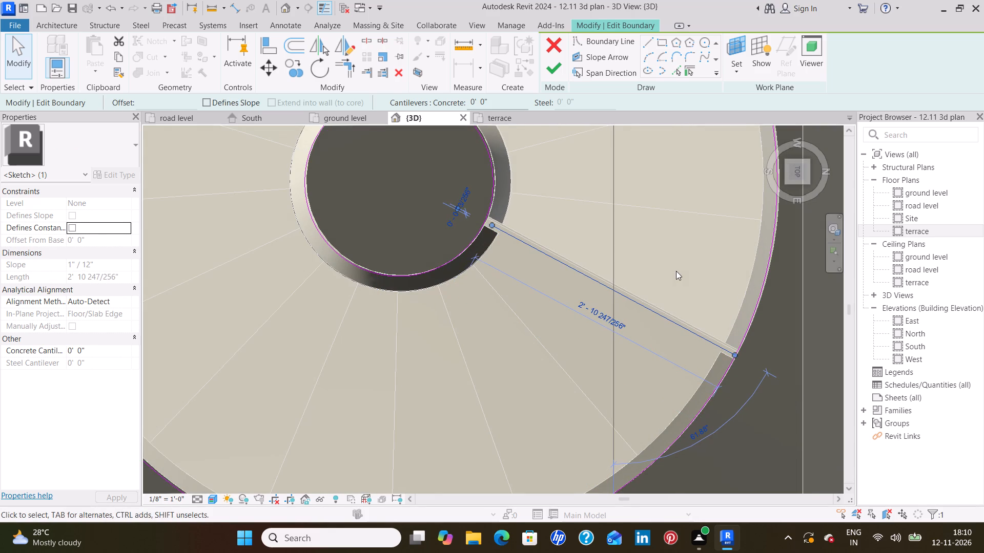
{"action": "key", "text": "Right"}
{"action": "key", "text": "Right"}
{"action": "key", "text": "Right"}
{"action": "key", "text": "Right"}
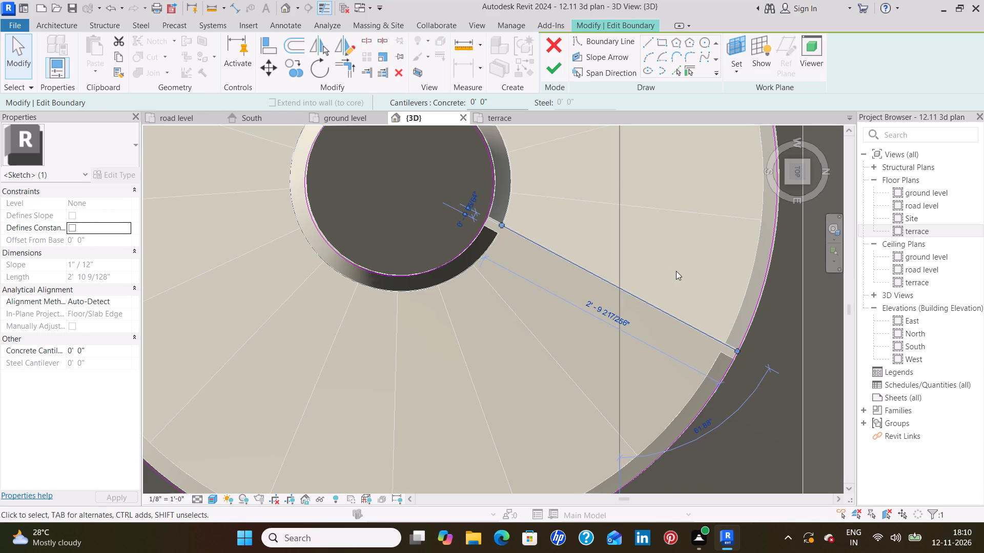
{"action": "key", "text": "Right"}
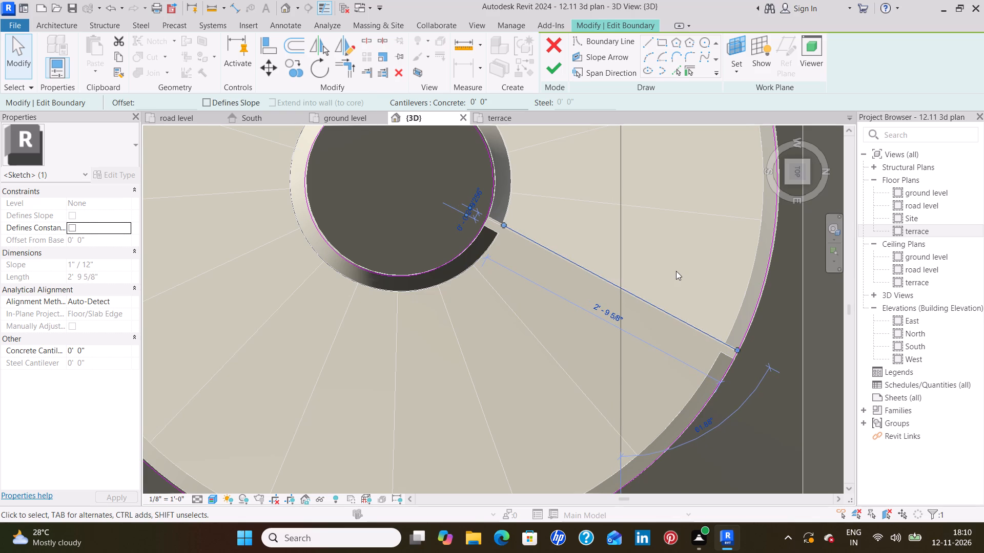
{"action": "left_click_drag", "start_coordinate": [503, 223], "coordinate": [491, 218]}
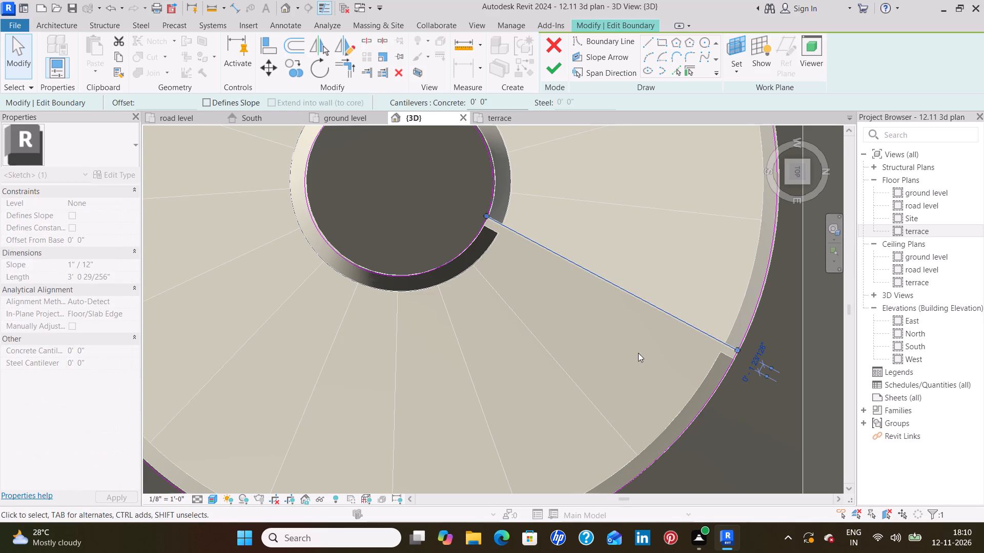
{"action": "left_click", "coordinate": [339, 205]}
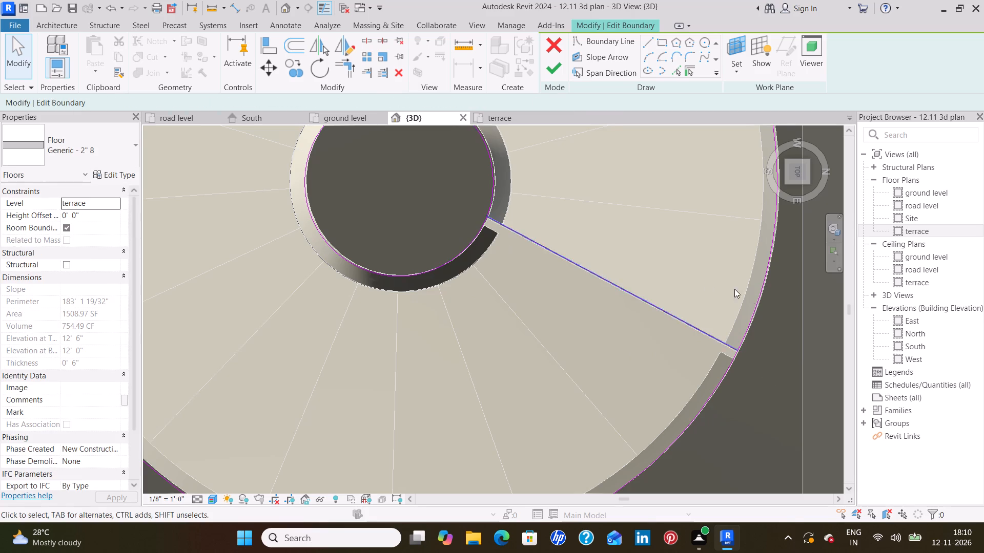
Split the outer boundary circle where the radial line's outer end meets it.
{"action": "left_click", "coordinate": [739, 358]}
{"action": "scroll", "coordinate": [743, 356], "scroll_direction": "up", "scroll_amount": 4}
{"action": "middle_click_drag", "start_coordinate": [742, 367], "coordinate": [685, 364]}
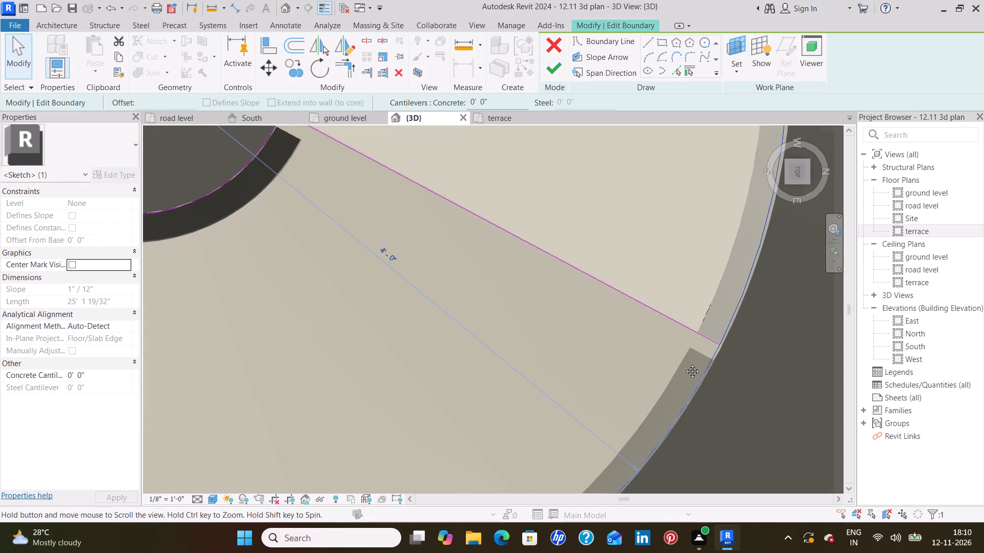
{"action": "middle_click_drag", "start_coordinate": [685, 364], "coordinate": [564, 347]}
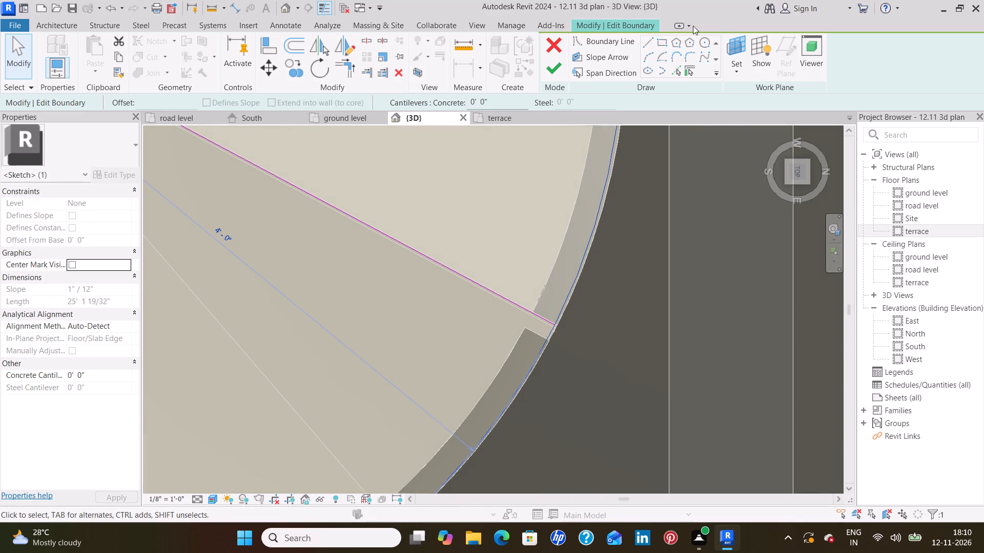
{"action": "left_click", "coordinate": [364, 39]}
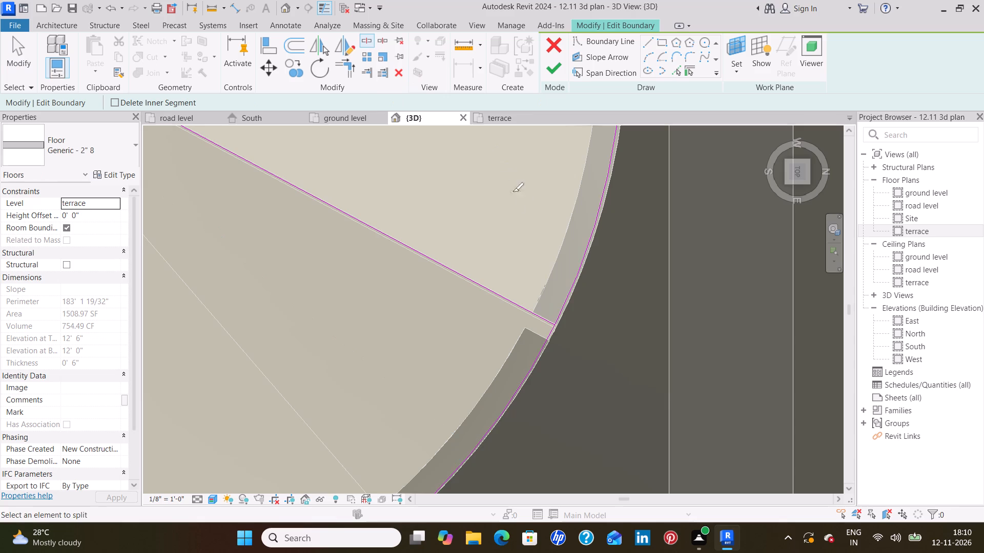
{"action": "scroll", "coordinate": [555, 329], "scroll_direction": "up", "scroll_amount": 7}
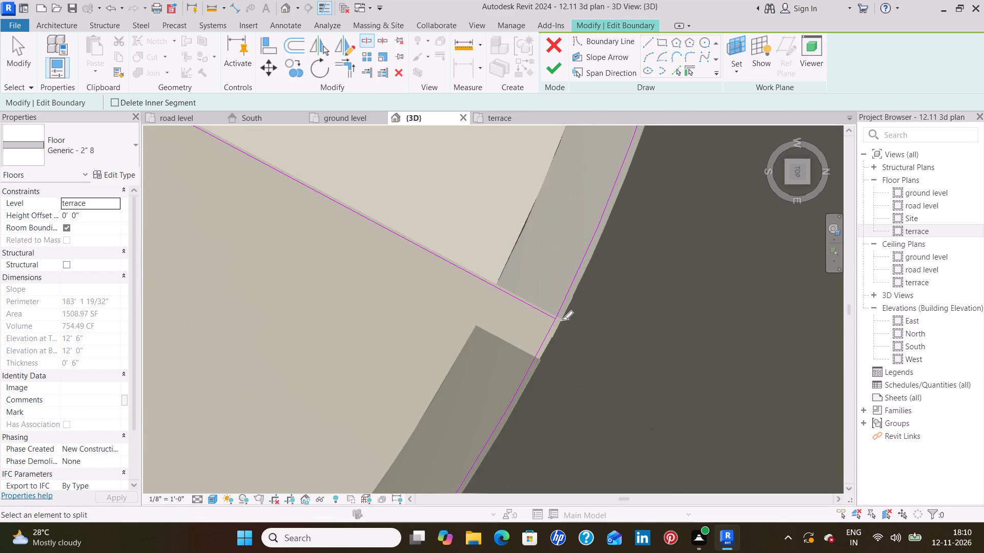
{"action": "left_click", "coordinate": [556, 321]}
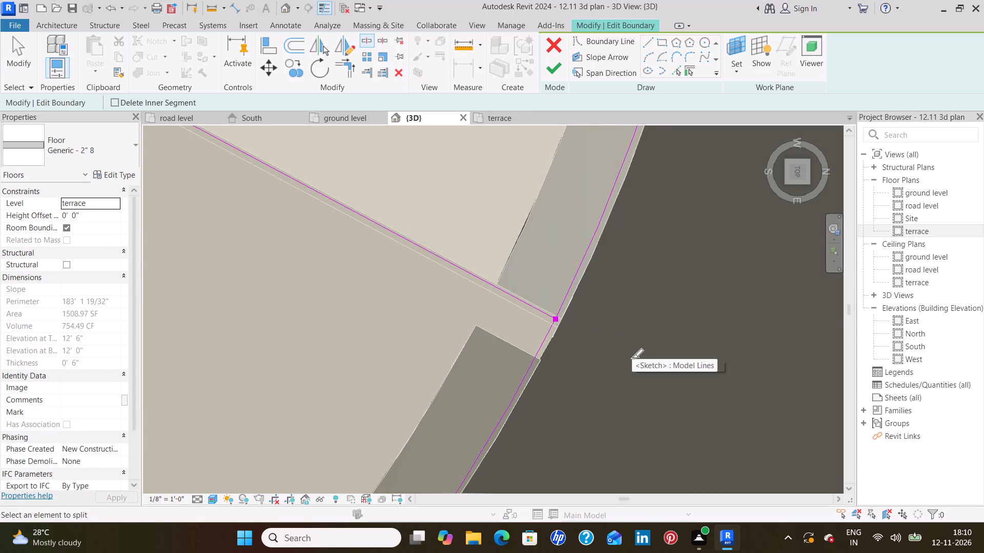
{"action": "left_click", "coordinate": [632, 358]}
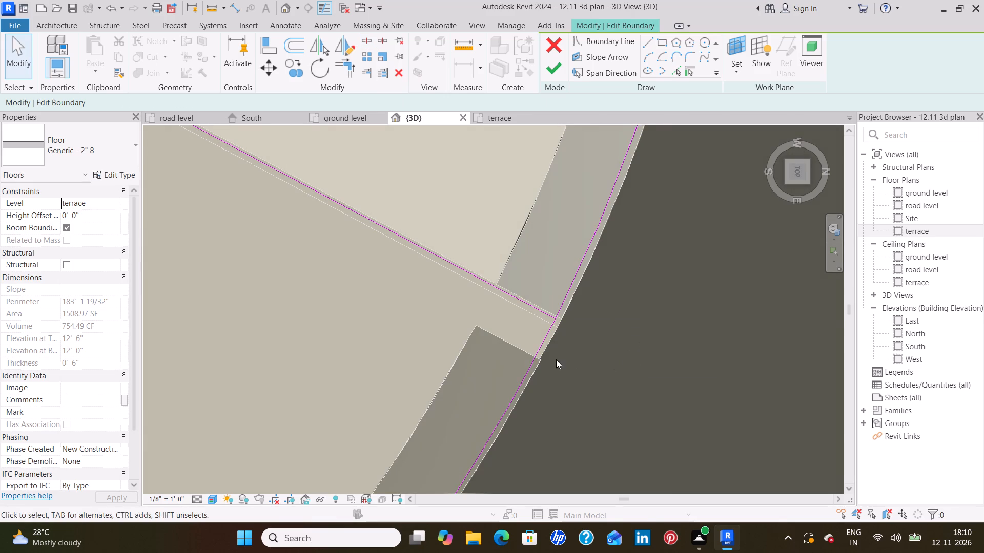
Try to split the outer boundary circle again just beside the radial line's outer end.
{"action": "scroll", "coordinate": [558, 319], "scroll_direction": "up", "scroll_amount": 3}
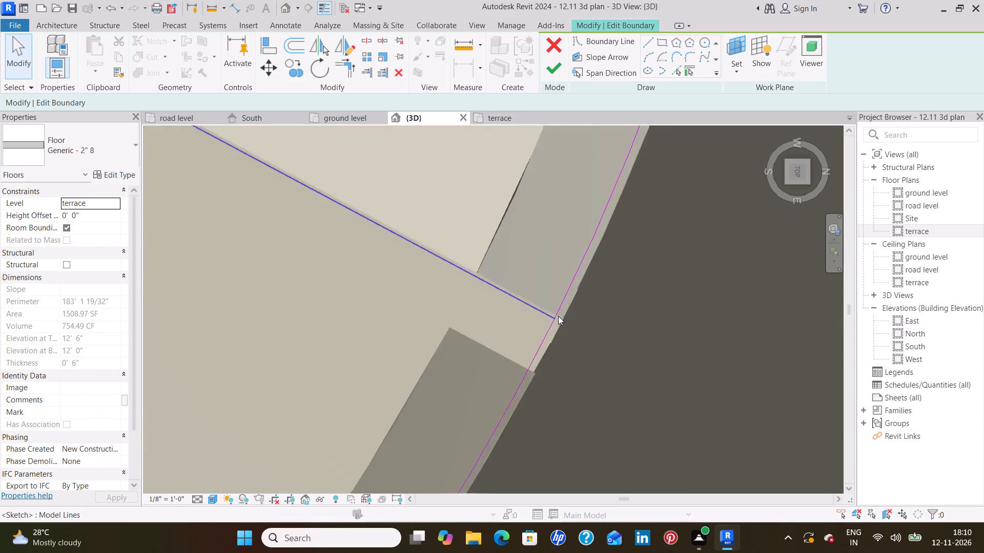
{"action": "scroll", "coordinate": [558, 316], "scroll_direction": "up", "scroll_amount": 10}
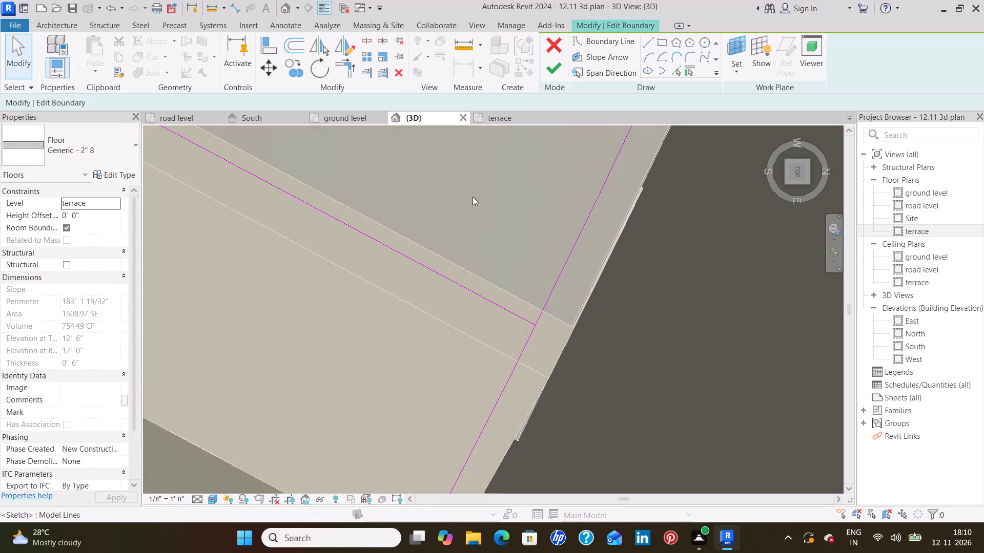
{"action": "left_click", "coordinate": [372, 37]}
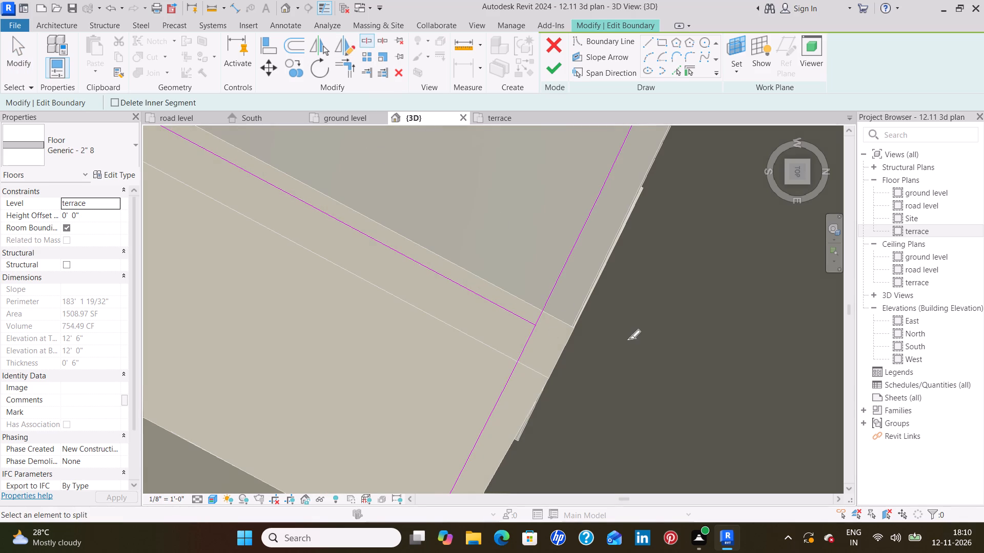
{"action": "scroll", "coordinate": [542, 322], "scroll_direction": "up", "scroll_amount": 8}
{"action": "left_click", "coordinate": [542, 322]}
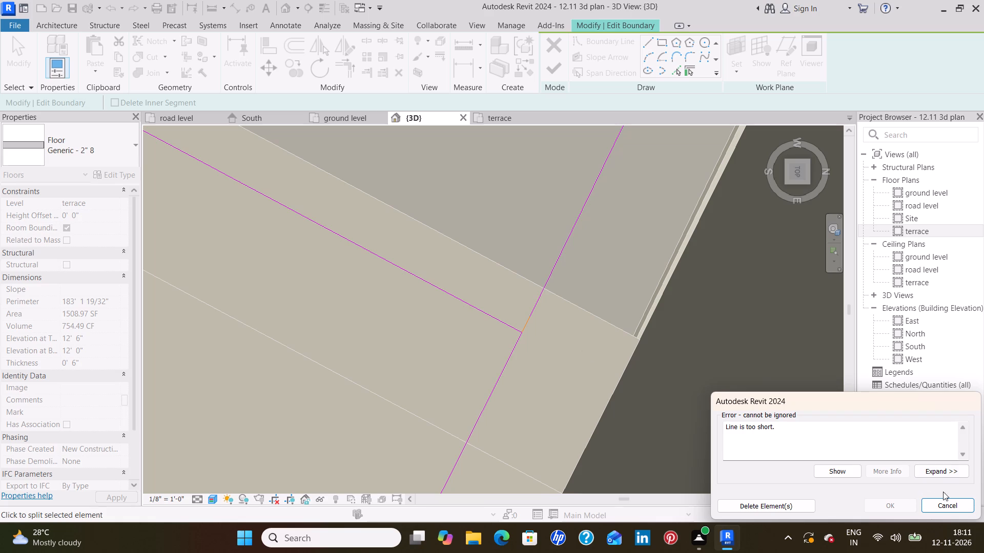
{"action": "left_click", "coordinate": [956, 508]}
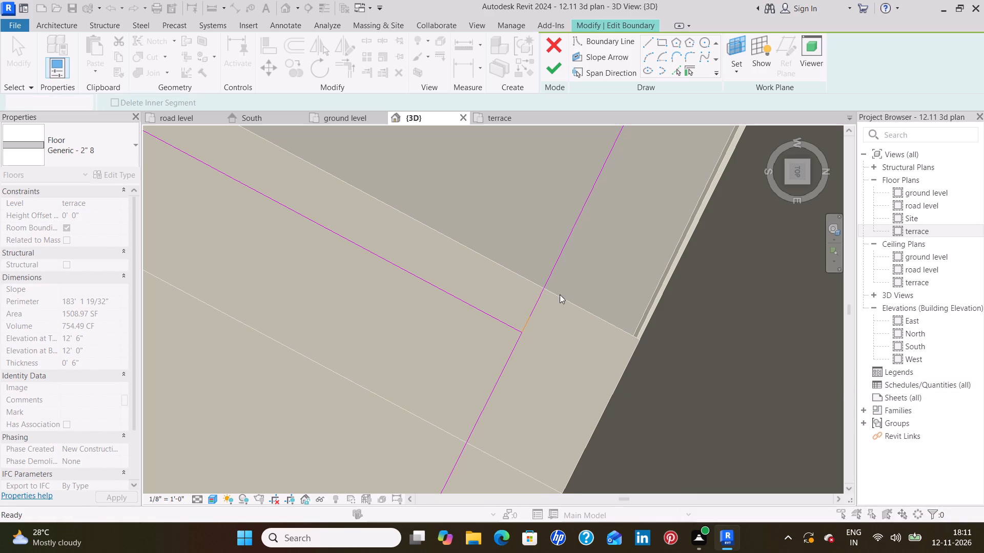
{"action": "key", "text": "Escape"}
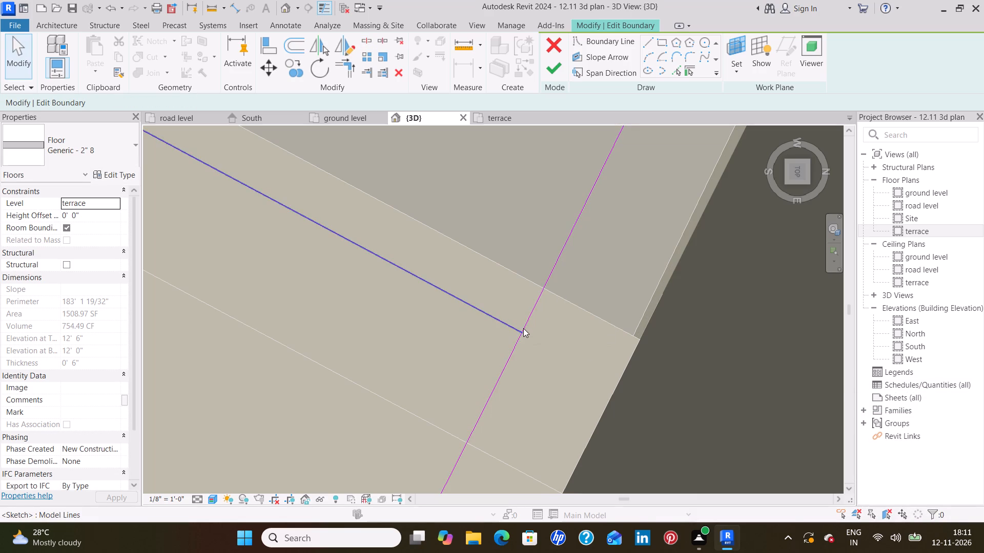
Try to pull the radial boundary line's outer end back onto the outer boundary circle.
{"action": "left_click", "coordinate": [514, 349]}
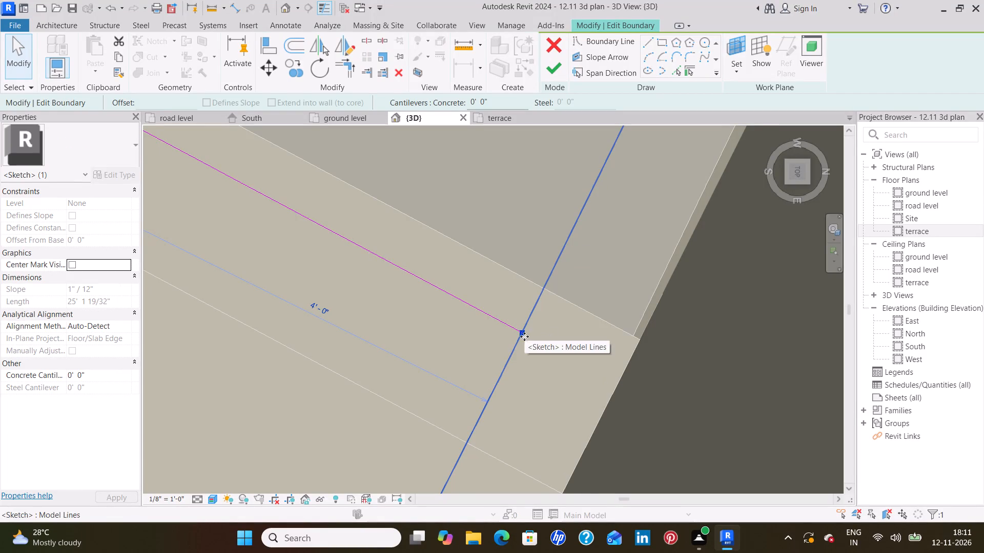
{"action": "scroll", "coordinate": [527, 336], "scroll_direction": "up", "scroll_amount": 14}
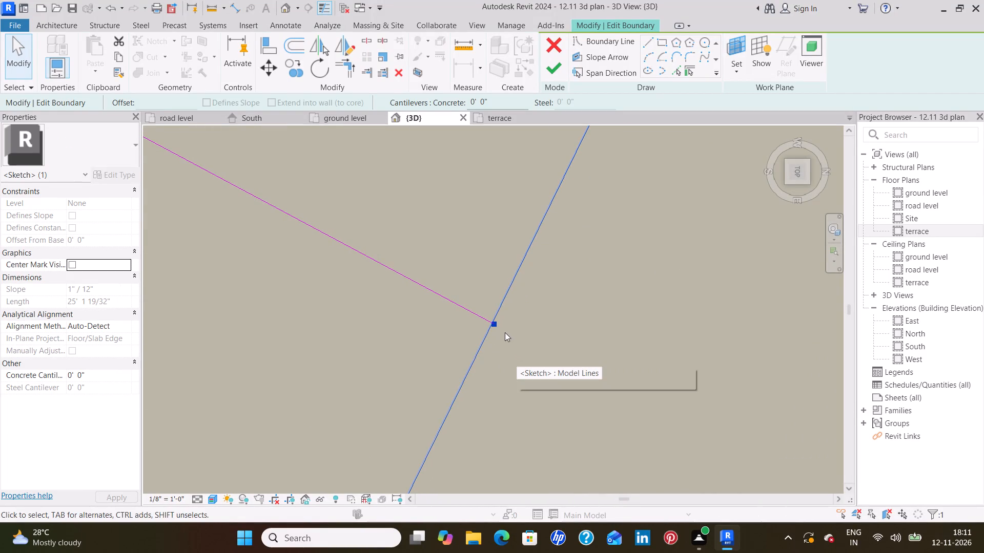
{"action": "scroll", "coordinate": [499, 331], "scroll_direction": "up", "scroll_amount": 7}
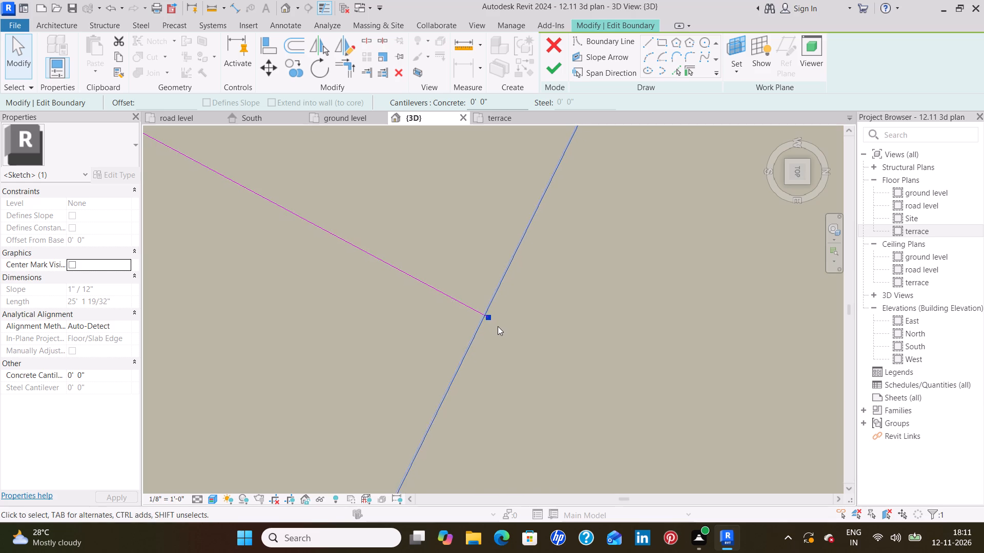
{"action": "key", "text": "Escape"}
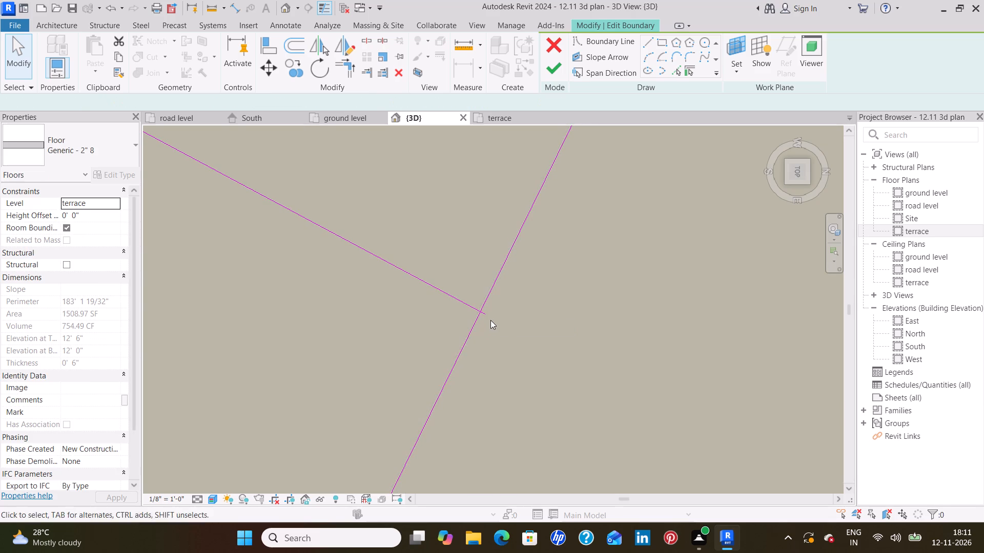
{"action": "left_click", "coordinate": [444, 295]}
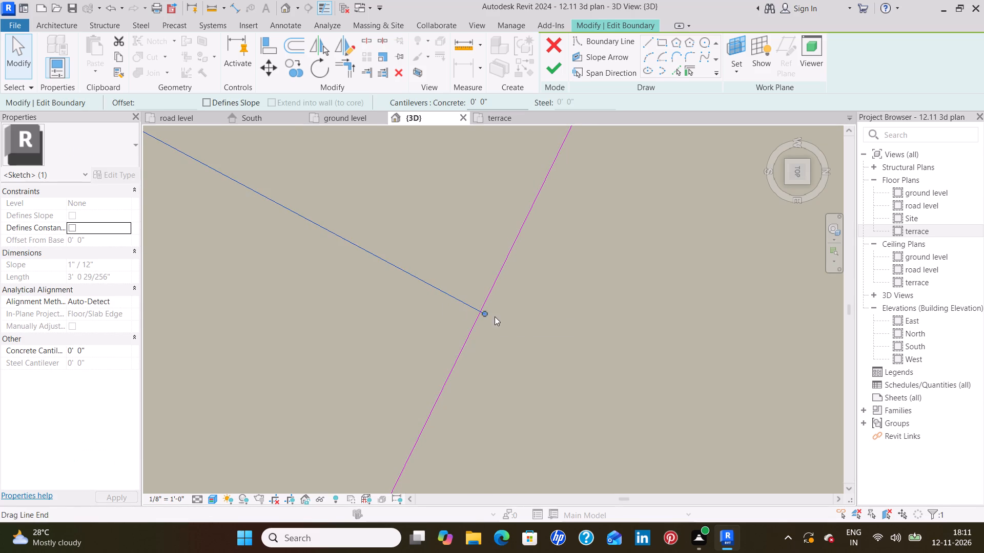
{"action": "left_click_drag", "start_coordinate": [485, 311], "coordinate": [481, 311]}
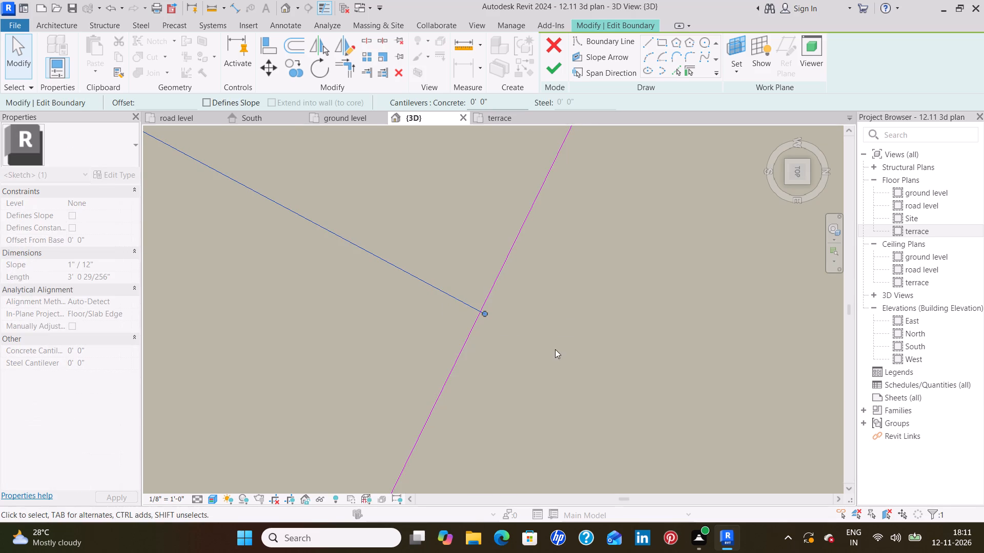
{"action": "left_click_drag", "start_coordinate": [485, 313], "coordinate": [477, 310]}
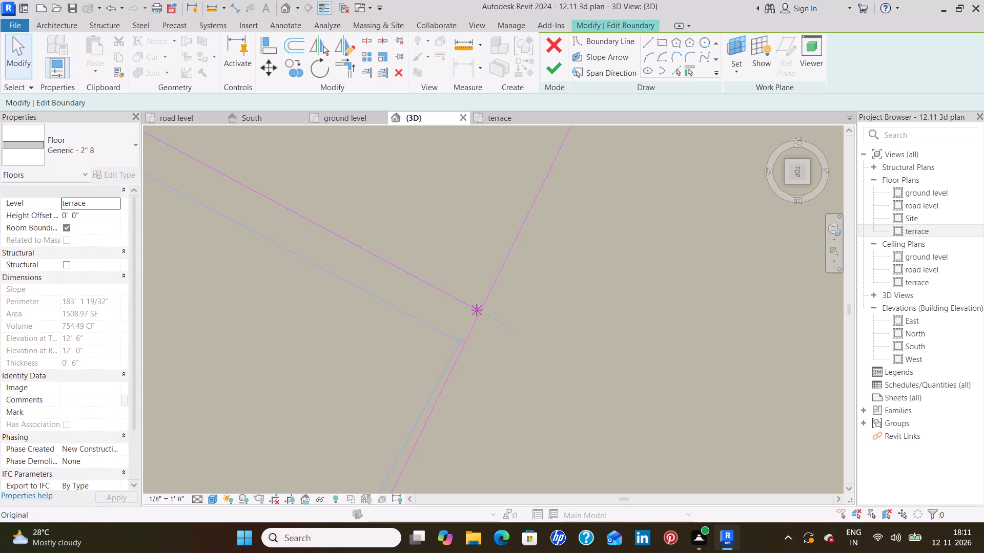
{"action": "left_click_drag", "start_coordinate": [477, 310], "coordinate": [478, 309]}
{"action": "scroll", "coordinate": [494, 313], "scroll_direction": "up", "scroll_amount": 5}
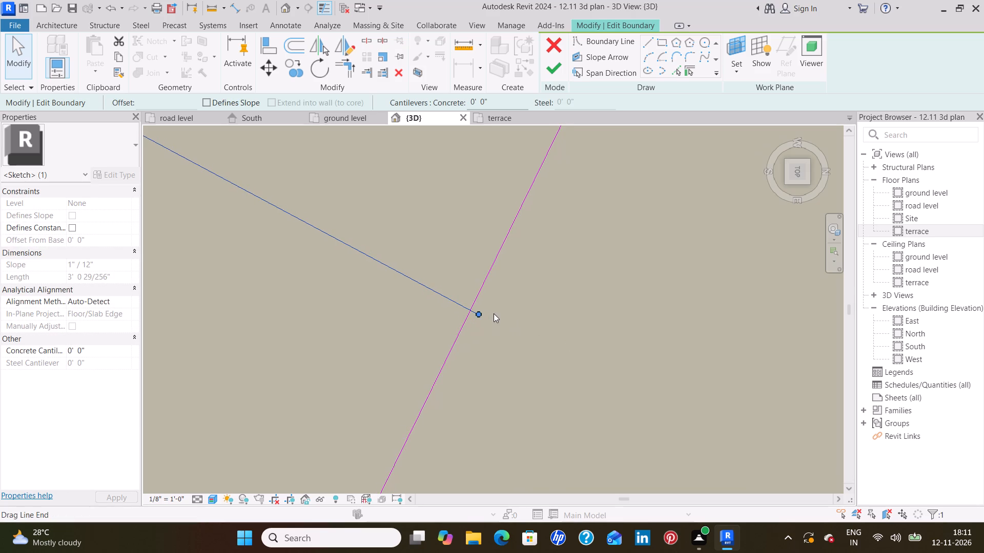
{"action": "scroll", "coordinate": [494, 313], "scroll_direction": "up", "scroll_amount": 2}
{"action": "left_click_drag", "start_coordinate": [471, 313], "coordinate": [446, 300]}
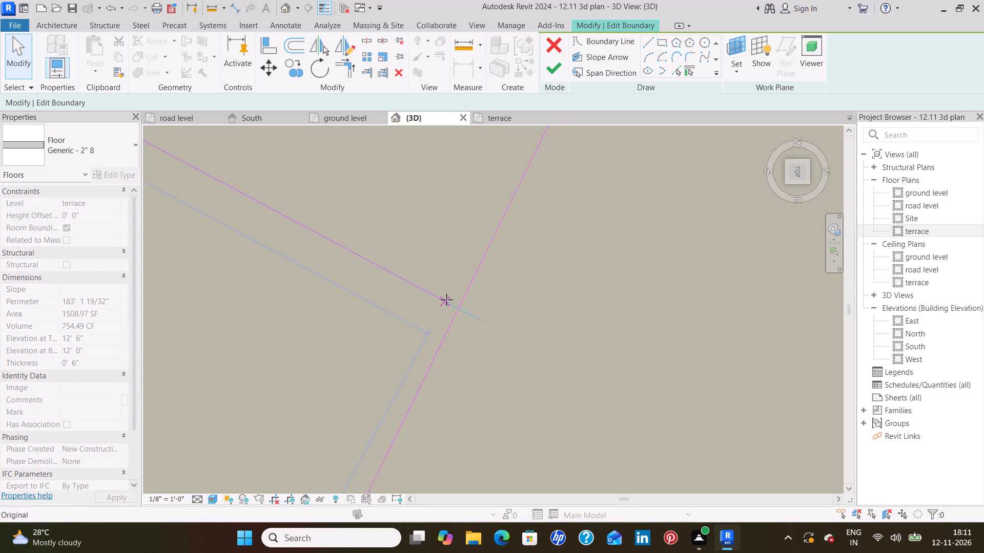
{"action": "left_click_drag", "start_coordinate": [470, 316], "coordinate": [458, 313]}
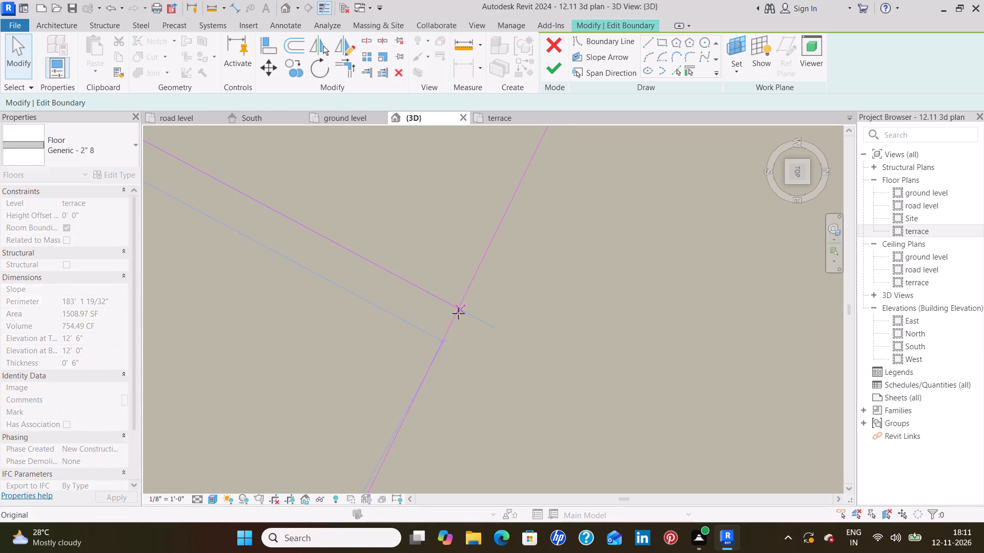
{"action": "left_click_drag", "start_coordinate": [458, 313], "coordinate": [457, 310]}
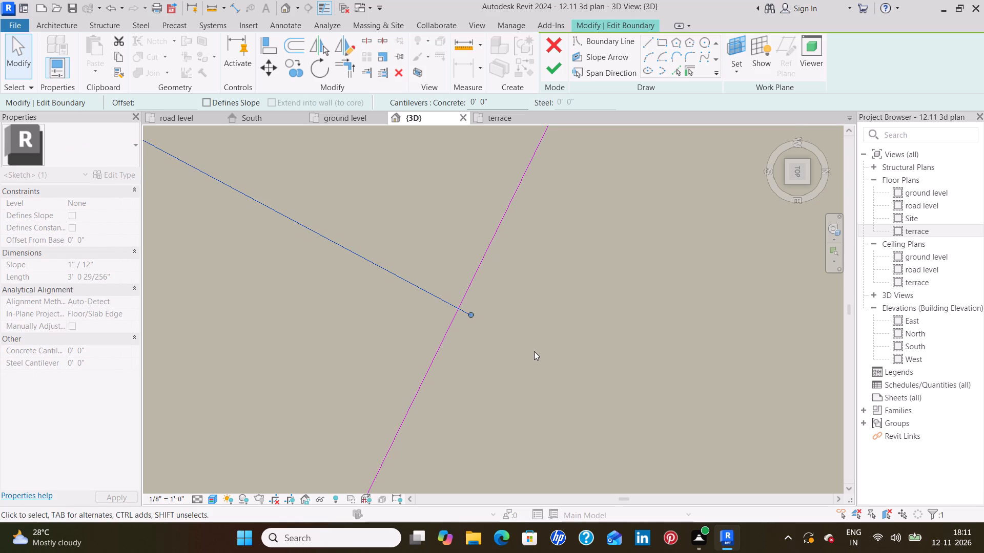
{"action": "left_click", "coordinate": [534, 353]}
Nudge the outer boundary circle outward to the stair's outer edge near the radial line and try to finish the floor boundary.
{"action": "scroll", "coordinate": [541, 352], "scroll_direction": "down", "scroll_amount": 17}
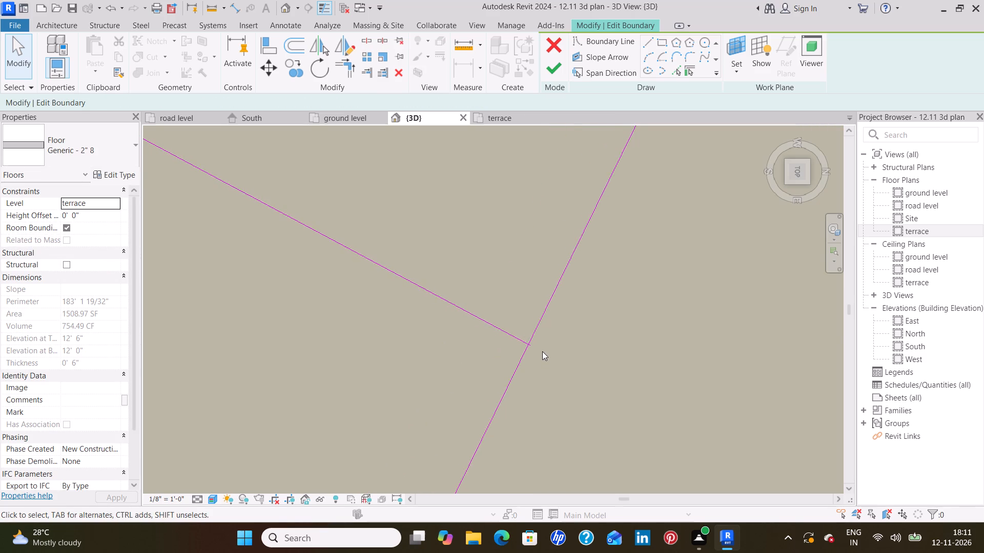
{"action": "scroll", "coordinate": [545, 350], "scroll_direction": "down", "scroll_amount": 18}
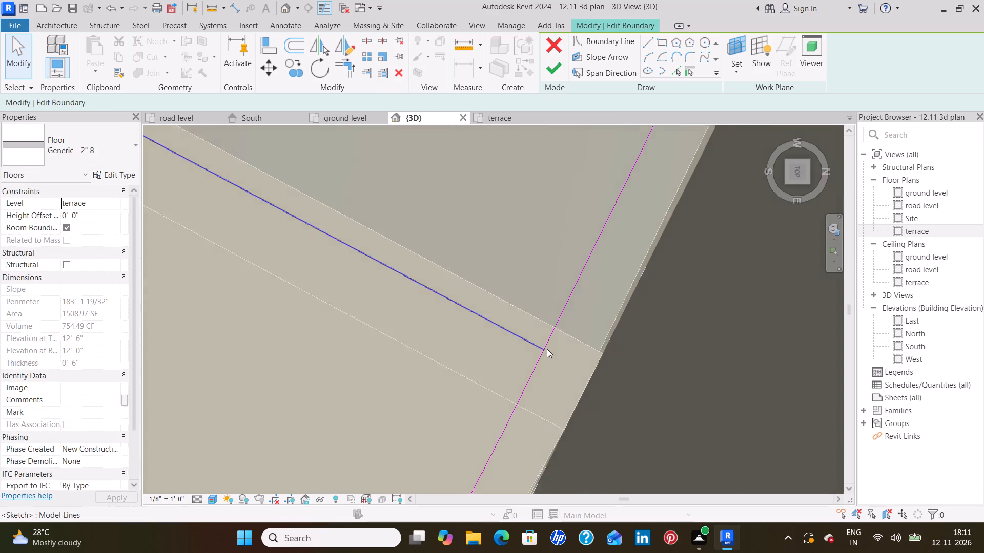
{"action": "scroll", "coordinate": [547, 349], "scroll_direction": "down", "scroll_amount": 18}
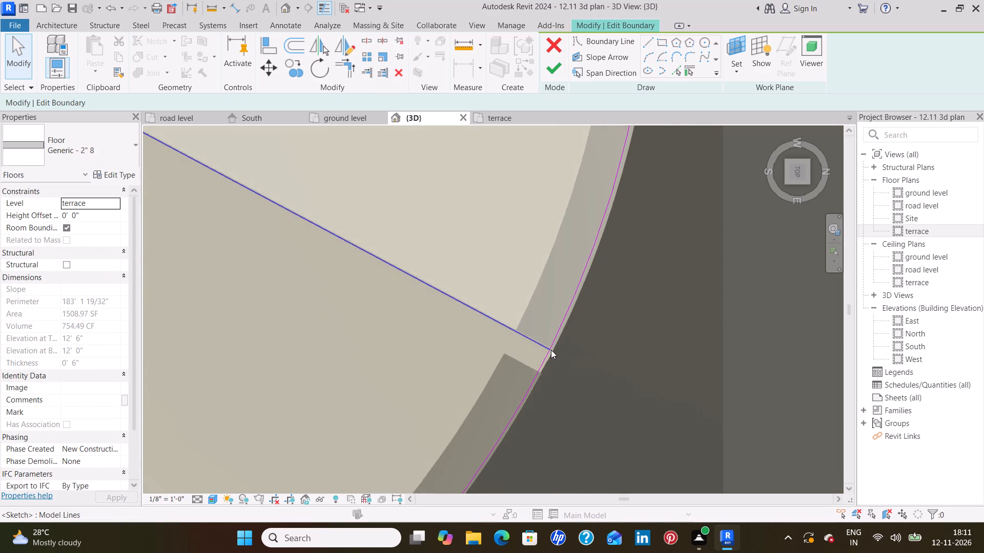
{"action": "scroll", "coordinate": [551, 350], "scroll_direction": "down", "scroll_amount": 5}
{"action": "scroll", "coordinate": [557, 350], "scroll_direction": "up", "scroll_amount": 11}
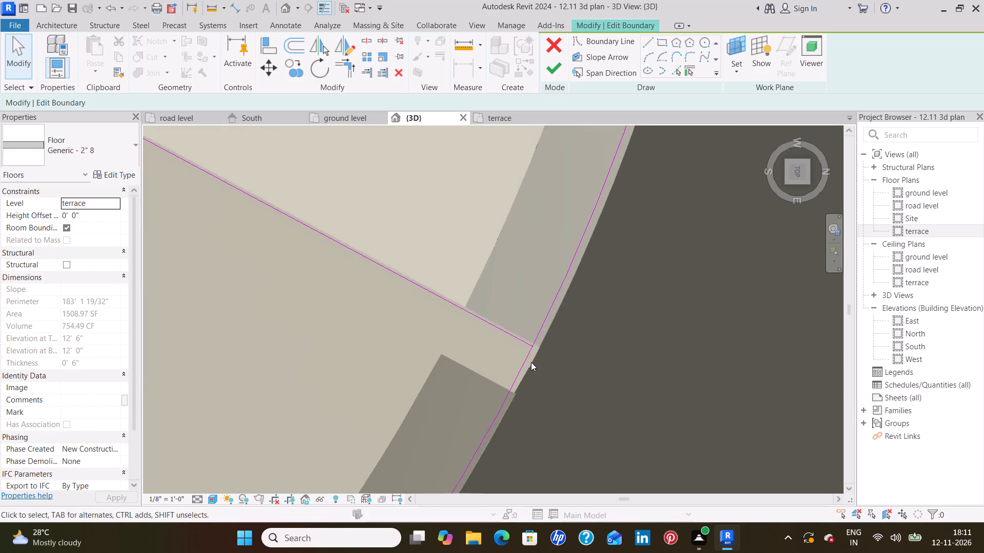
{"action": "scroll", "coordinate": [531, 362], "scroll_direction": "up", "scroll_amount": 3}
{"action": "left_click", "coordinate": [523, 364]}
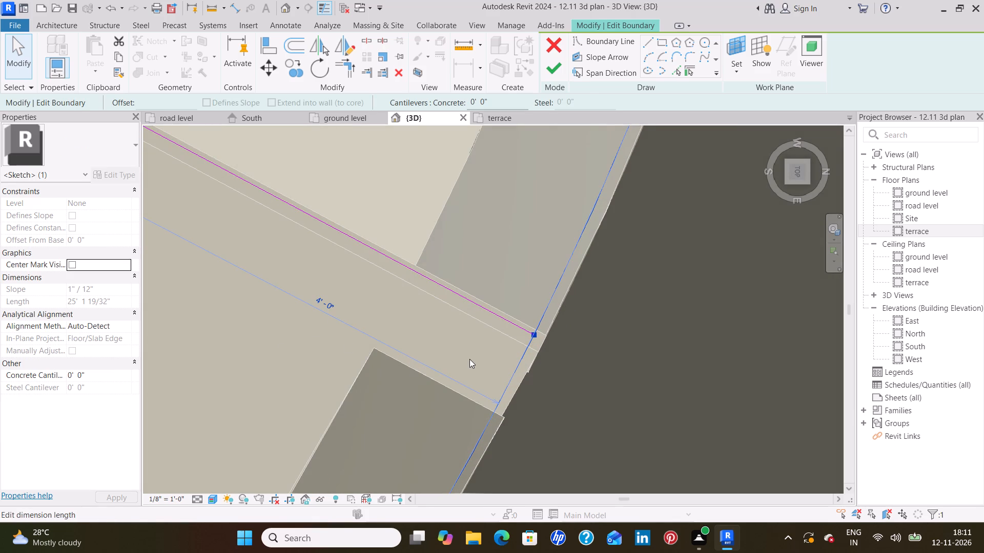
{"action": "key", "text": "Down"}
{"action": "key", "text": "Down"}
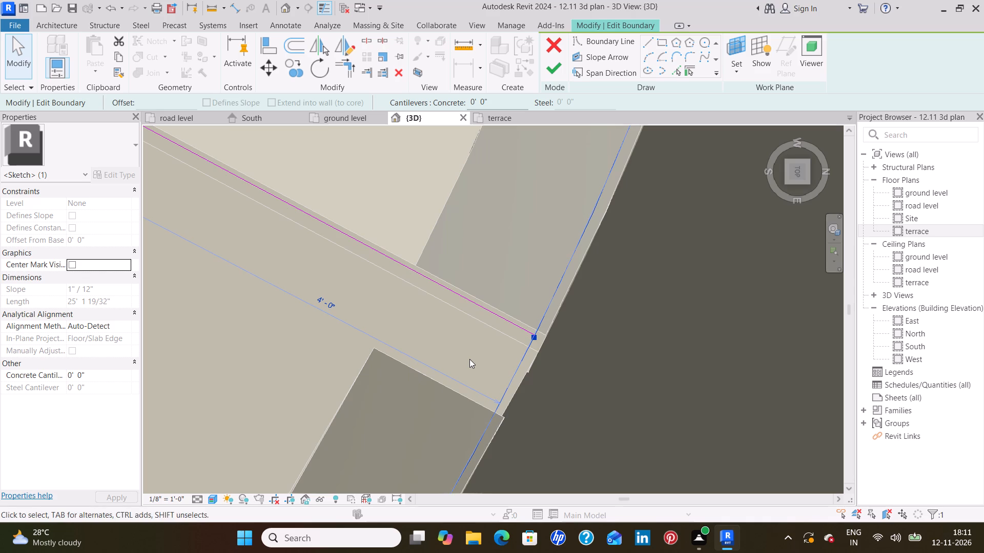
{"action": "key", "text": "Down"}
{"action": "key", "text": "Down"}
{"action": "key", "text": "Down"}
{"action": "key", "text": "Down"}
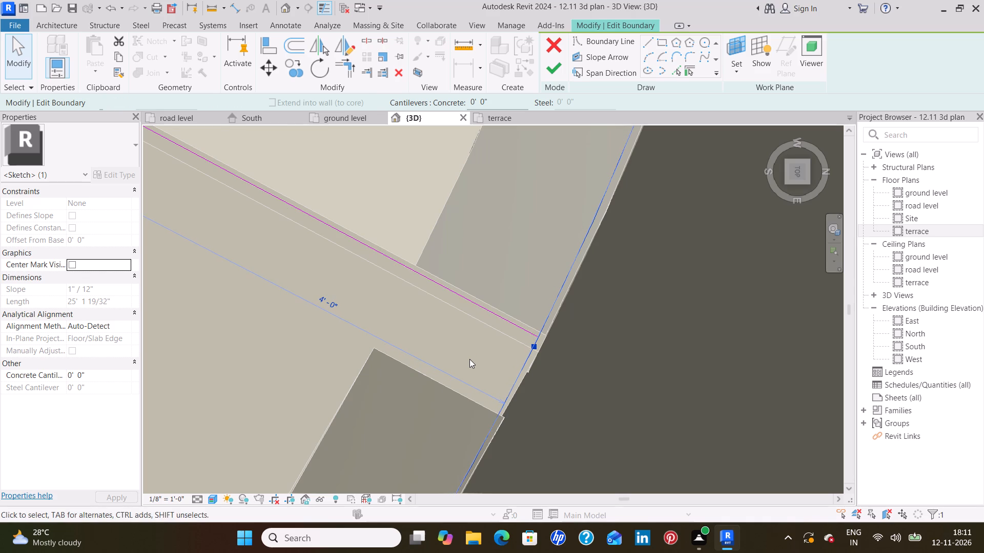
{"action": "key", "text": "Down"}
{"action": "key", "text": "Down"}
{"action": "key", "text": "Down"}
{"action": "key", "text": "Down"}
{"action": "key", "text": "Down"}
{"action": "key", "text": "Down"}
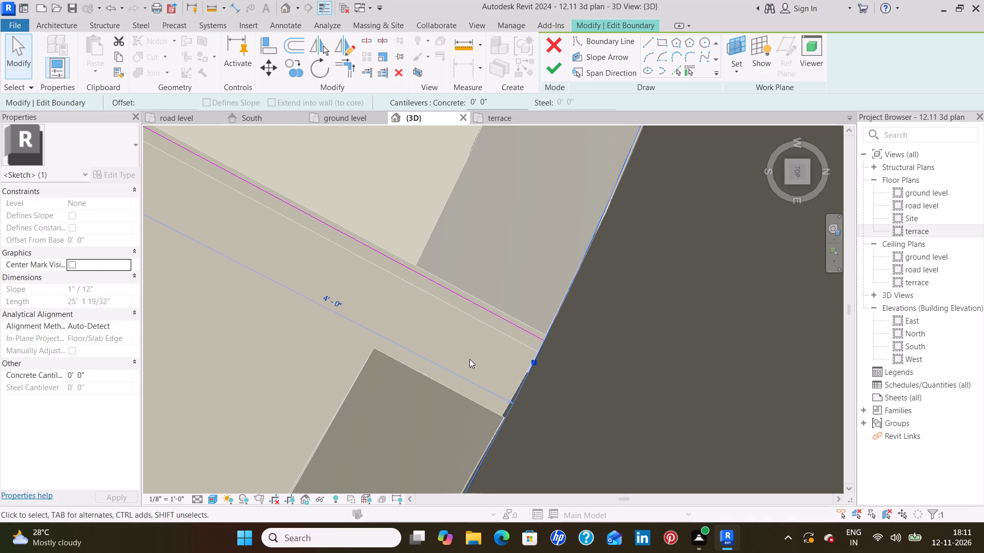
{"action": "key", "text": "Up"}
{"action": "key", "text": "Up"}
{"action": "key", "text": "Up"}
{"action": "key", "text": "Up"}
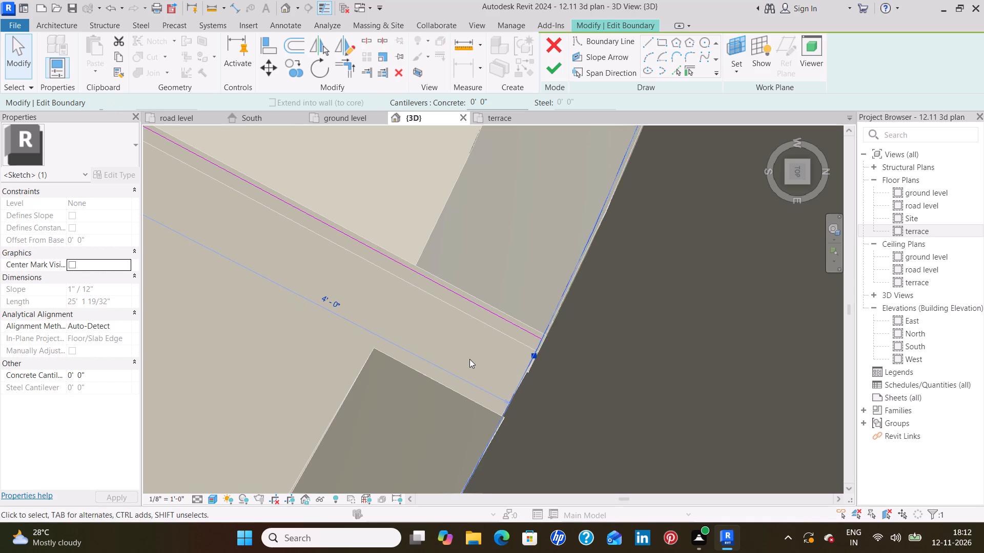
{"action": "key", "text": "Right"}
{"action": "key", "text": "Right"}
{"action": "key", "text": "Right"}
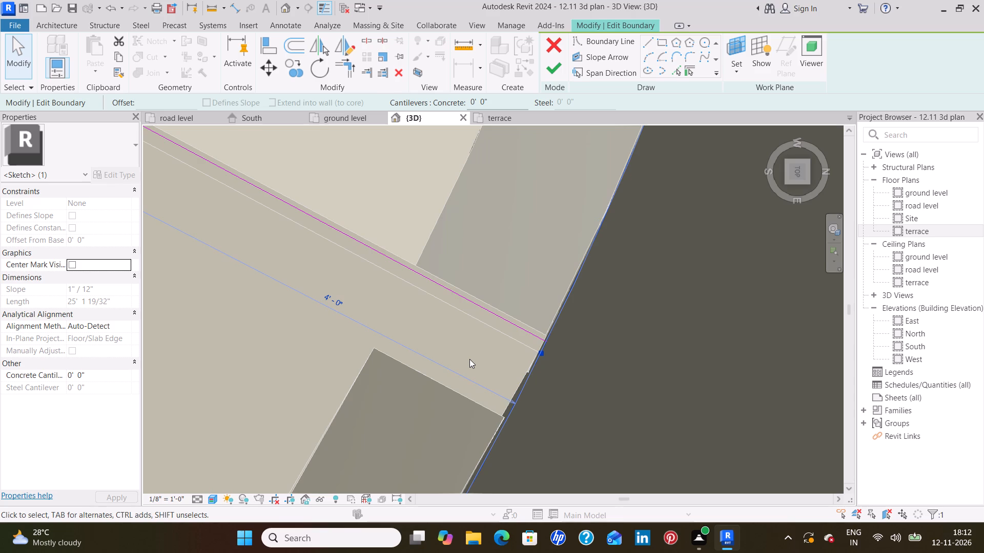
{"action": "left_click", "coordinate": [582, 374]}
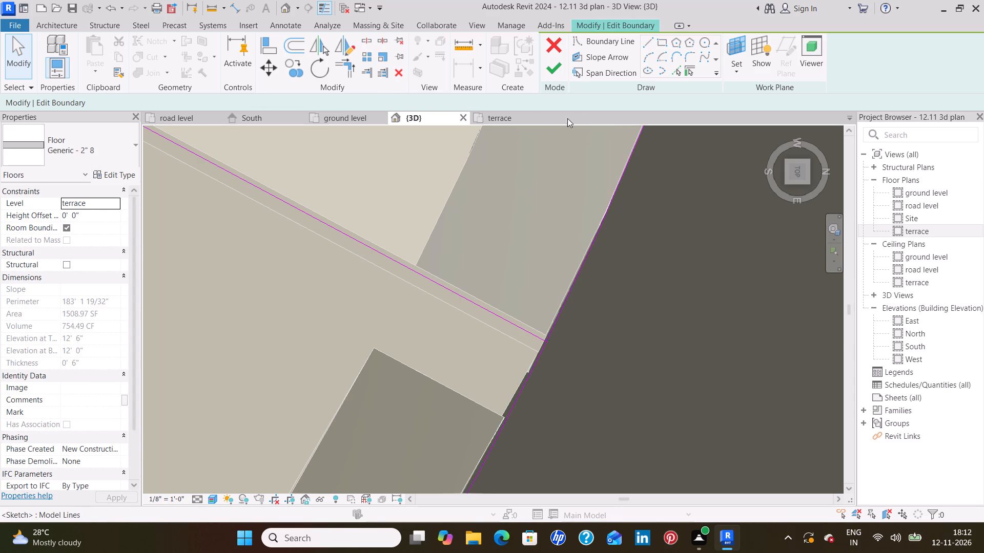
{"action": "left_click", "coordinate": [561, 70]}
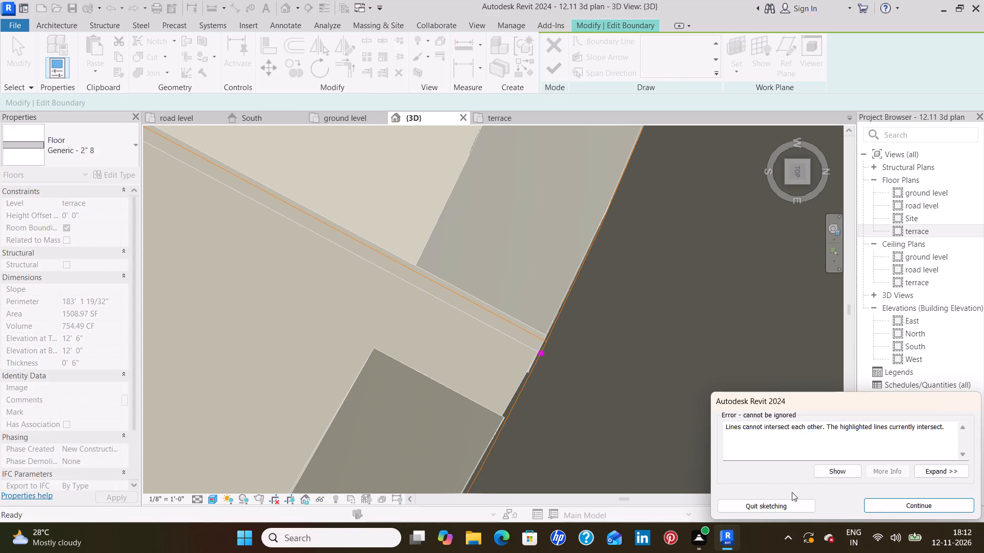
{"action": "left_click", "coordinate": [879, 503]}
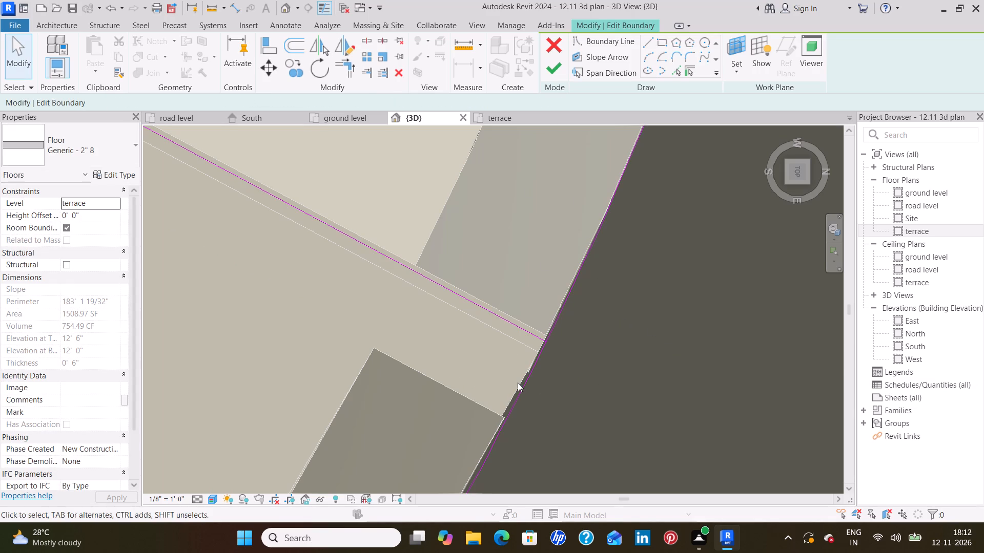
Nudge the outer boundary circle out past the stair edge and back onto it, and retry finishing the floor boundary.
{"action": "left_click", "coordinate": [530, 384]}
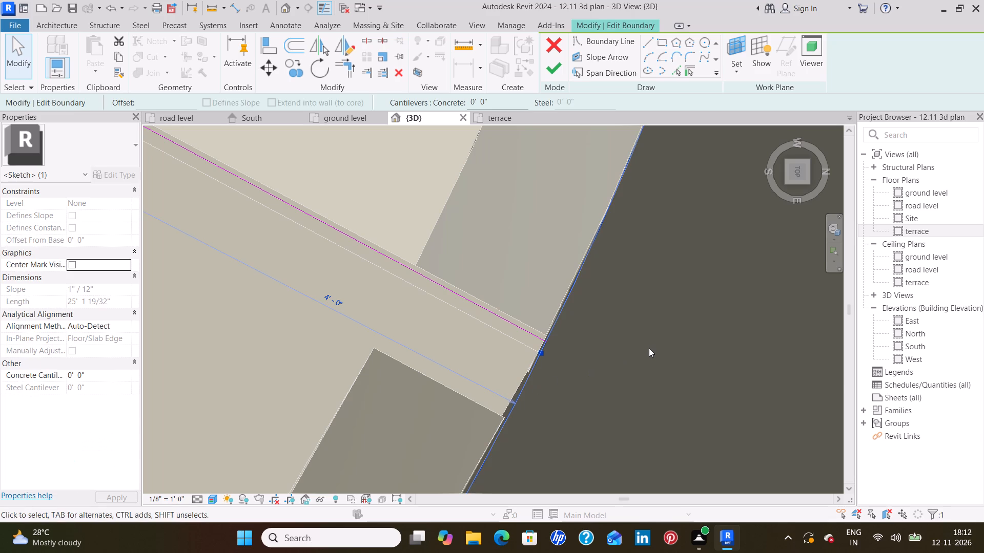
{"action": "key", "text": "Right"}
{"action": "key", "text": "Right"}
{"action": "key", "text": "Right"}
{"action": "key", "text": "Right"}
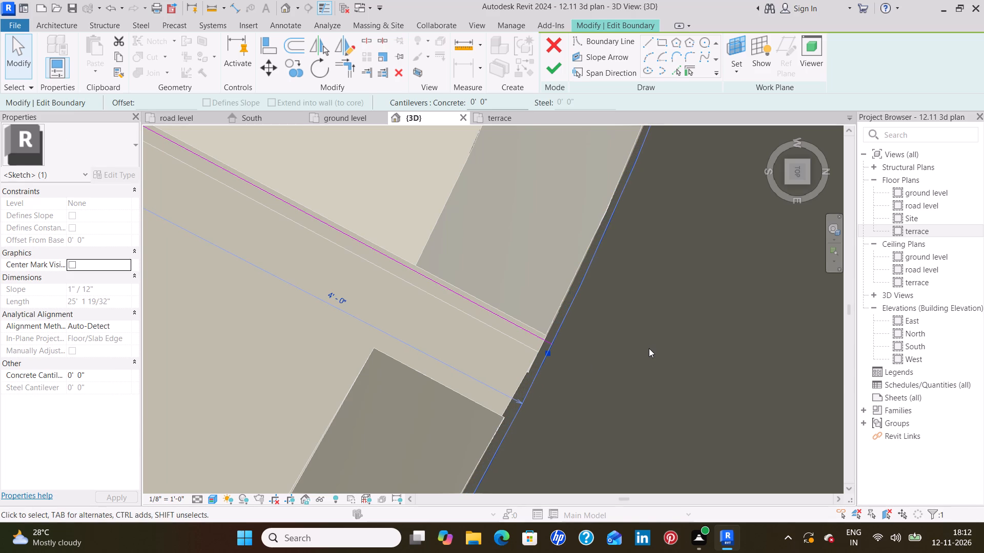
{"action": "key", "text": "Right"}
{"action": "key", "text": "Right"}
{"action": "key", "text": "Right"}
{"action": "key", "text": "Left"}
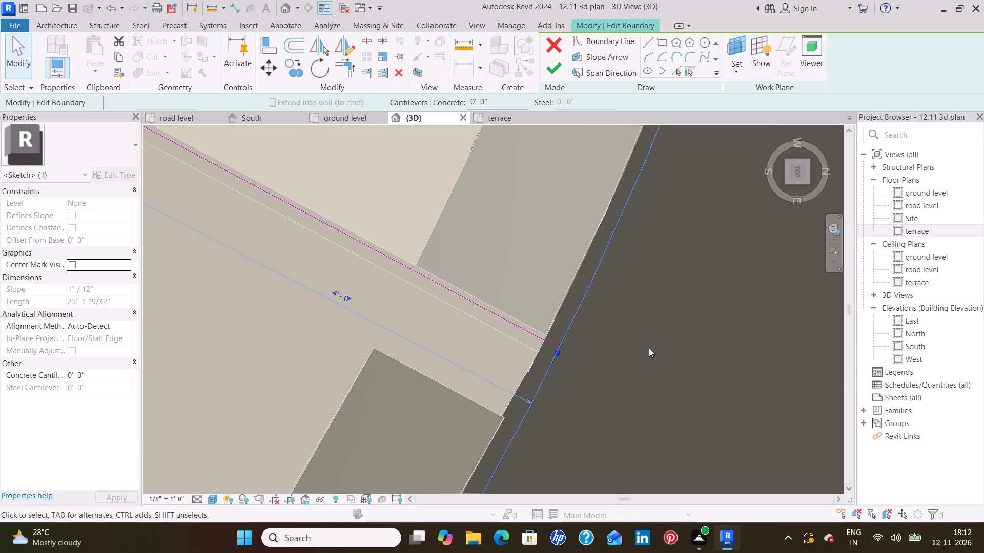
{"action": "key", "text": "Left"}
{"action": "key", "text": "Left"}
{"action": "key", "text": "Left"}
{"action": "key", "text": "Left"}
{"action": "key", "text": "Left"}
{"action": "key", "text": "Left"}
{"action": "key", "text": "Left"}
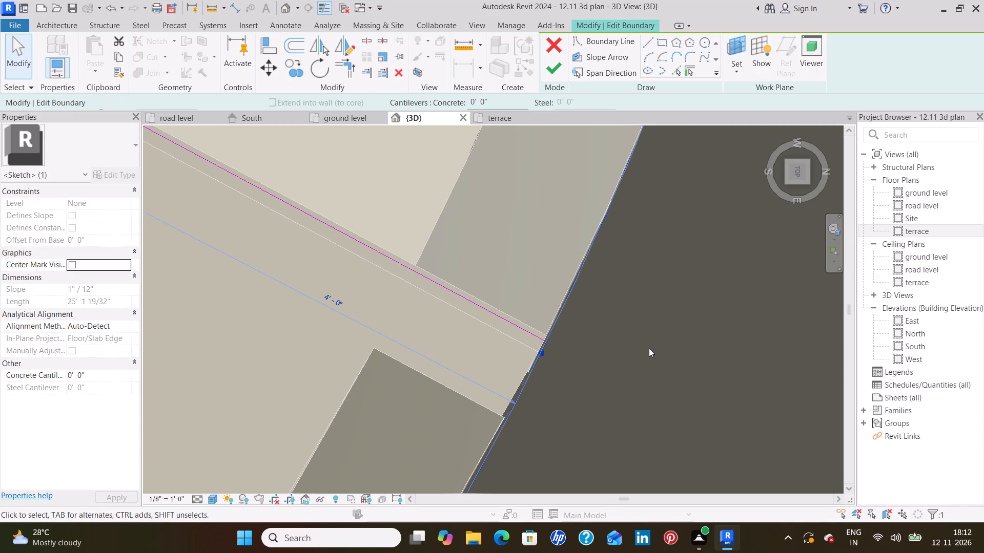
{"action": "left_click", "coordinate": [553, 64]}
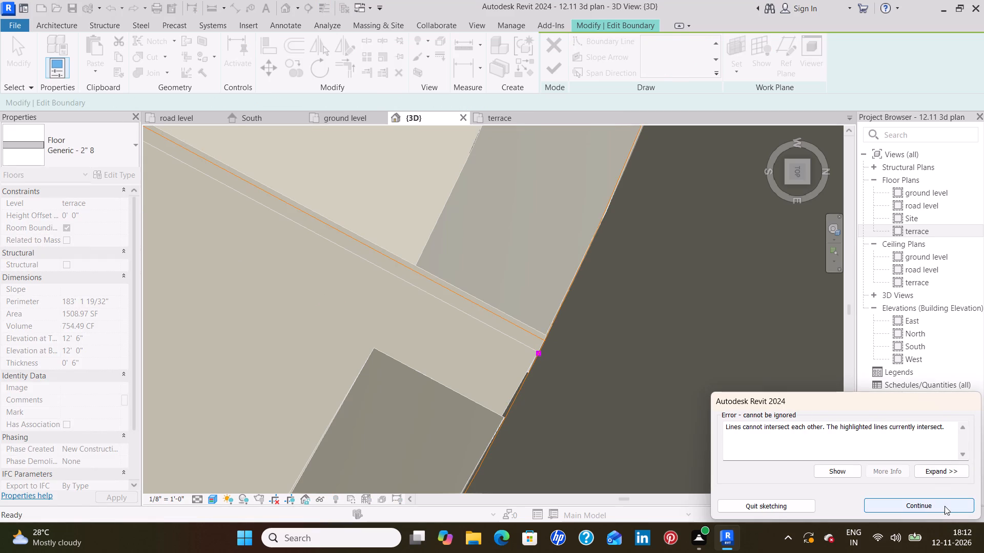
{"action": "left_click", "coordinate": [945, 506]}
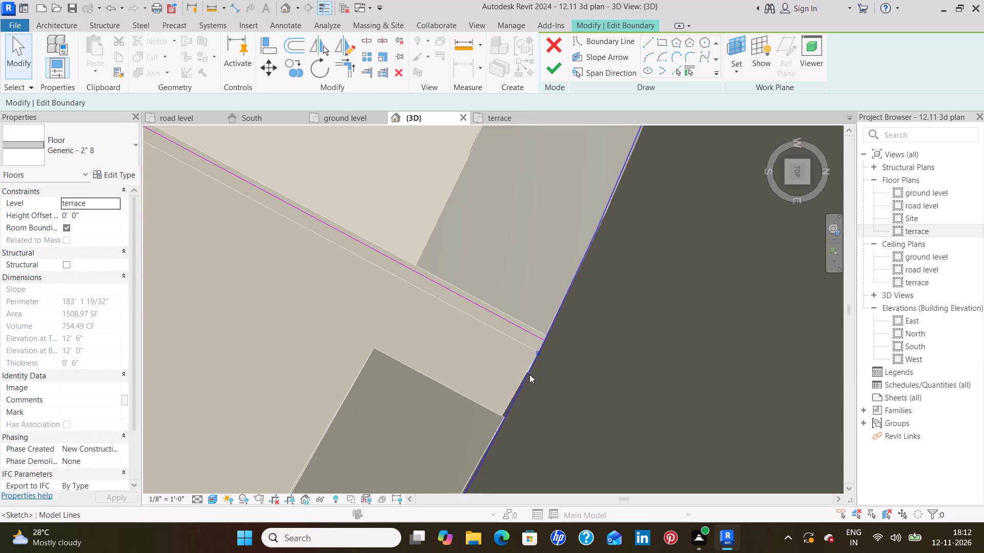
Delete the outer boundary circle and try to finish the floor boundary.
{"action": "left_click", "coordinate": [529, 374]}
{"action": "key", "text": "Delete"}
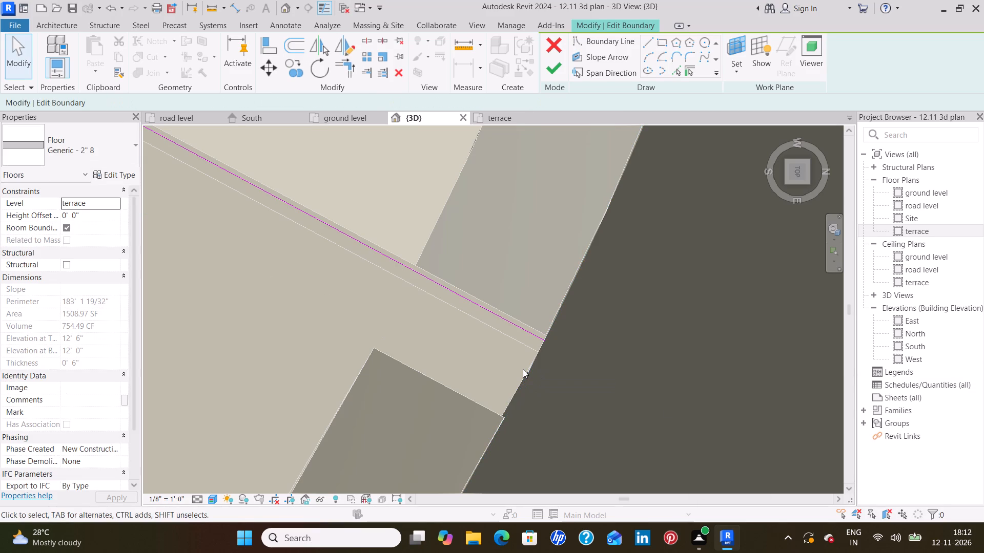
{"action": "left_click", "coordinate": [554, 68]}
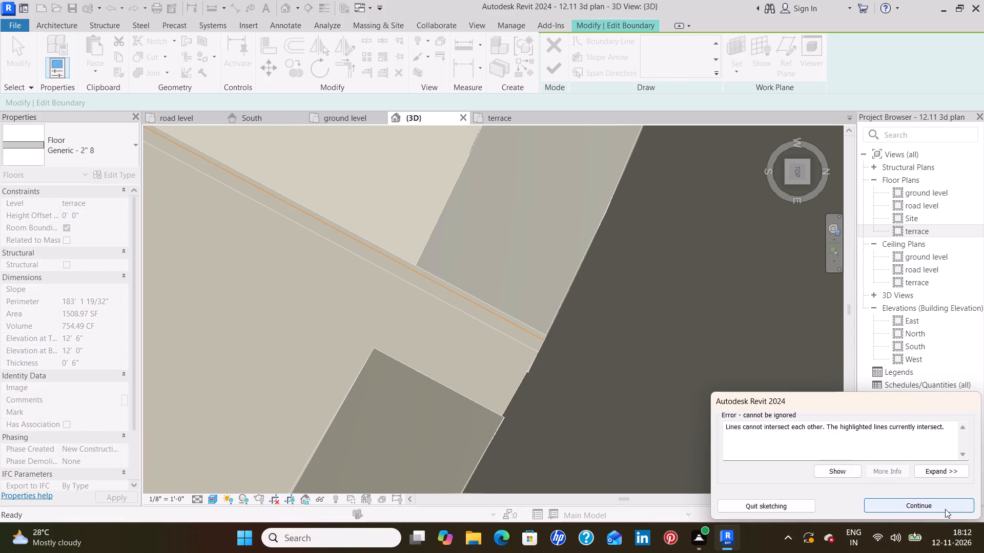
{"action": "left_click", "coordinate": [945, 509]}
Delete the radial boundary line running from the stair's central well to its outer edge.
{"action": "scroll", "coordinate": [518, 330], "scroll_direction": "down", "scroll_amount": 5}
{"action": "scroll", "coordinate": [455, 305], "scroll_direction": "down", "scroll_amount": 5}
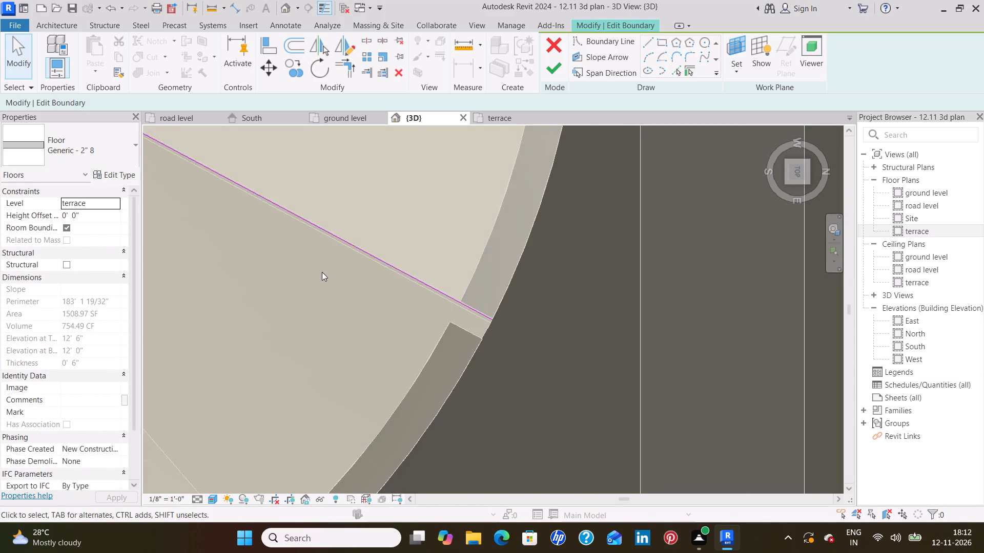
{"action": "middle_click_drag", "start_coordinate": [333, 286], "coordinate": [448, 363]}
{"action": "scroll", "coordinate": [439, 326], "scroll_direction": "down", "scroll_amount": 5}
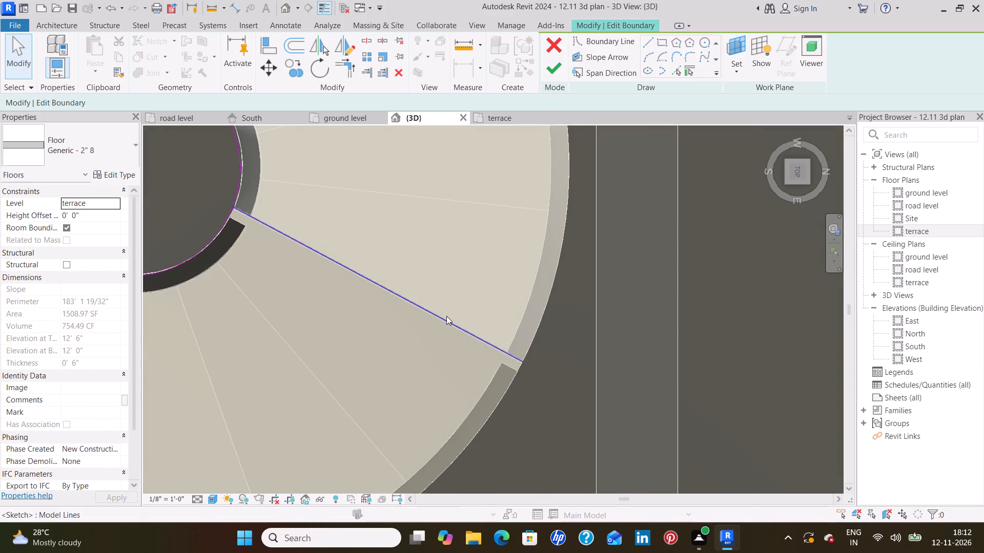
{"action": "left_click", "coordinate": [446, 316]}
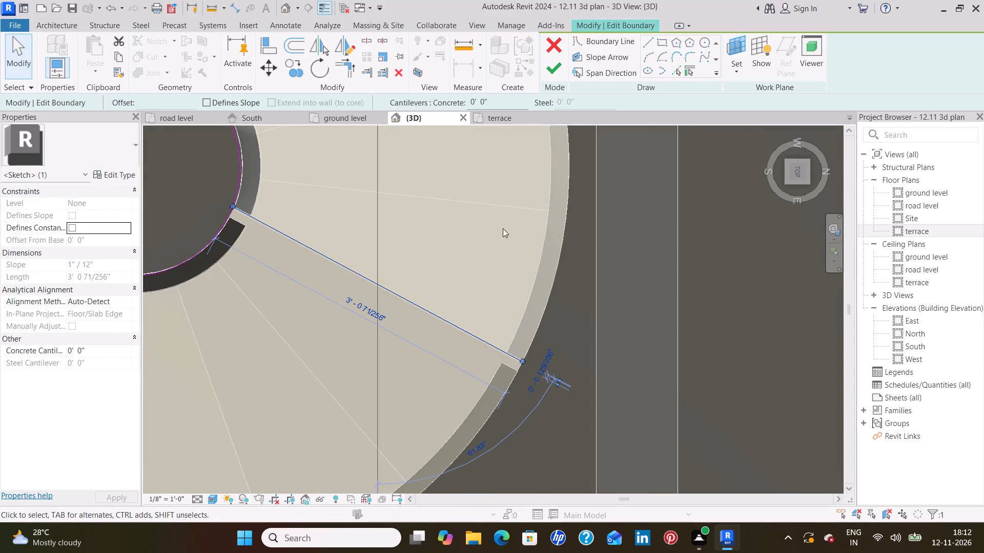
{"action": "key", "text": "Delete"}
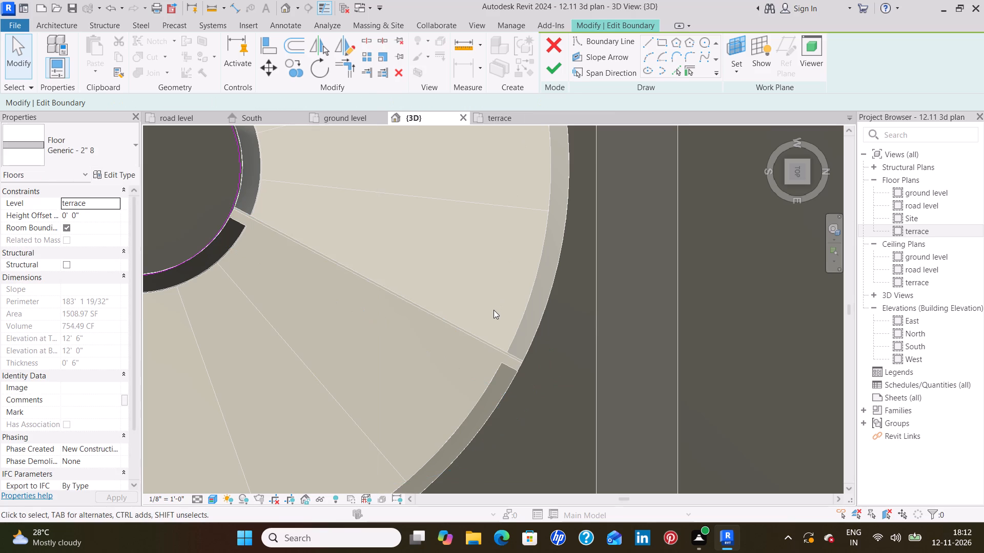
Draw a circular floor boundary with a 4' - 0" radius, centred on the spiral stair's central well.
{"action": "scroll", "coordinate": [467, 347], "scroll_direction": "down", "scroll_amount": 4}
{"action": "middle_click_drag", "start_coordinate": [434, 333], "coordinate": [446, 360]}
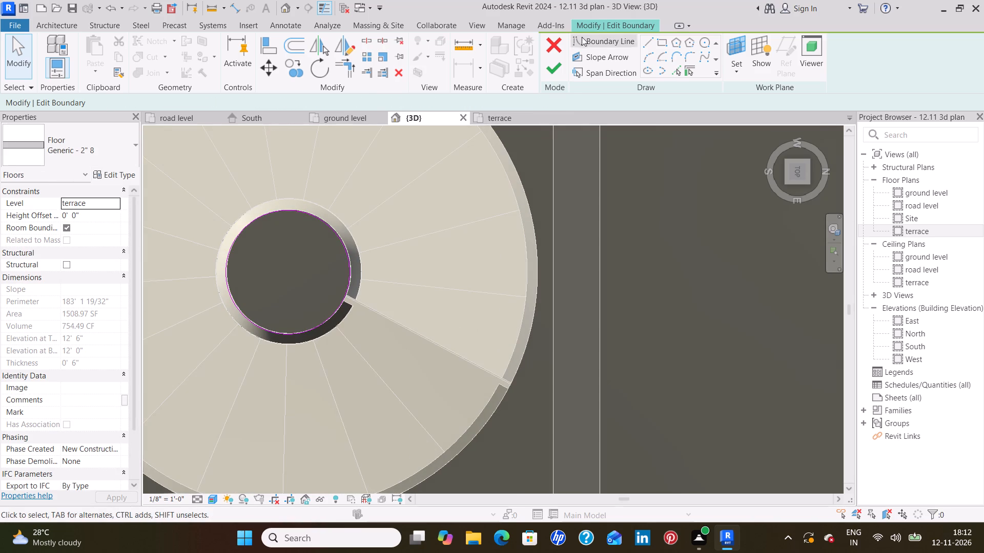
{"action": "left_click", "coordinate": [705, 44]}
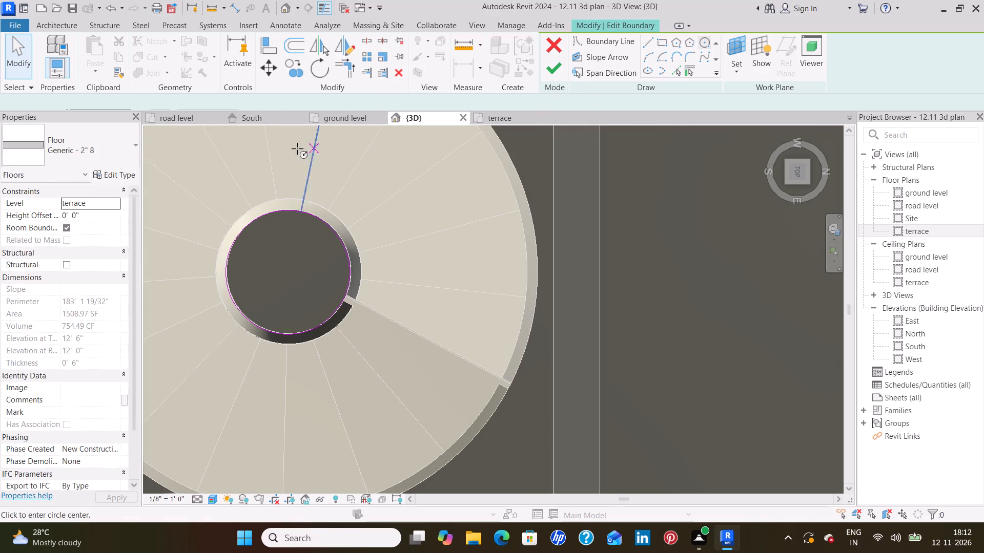
{"action": "left_click", "coordinate": [285, 273]}
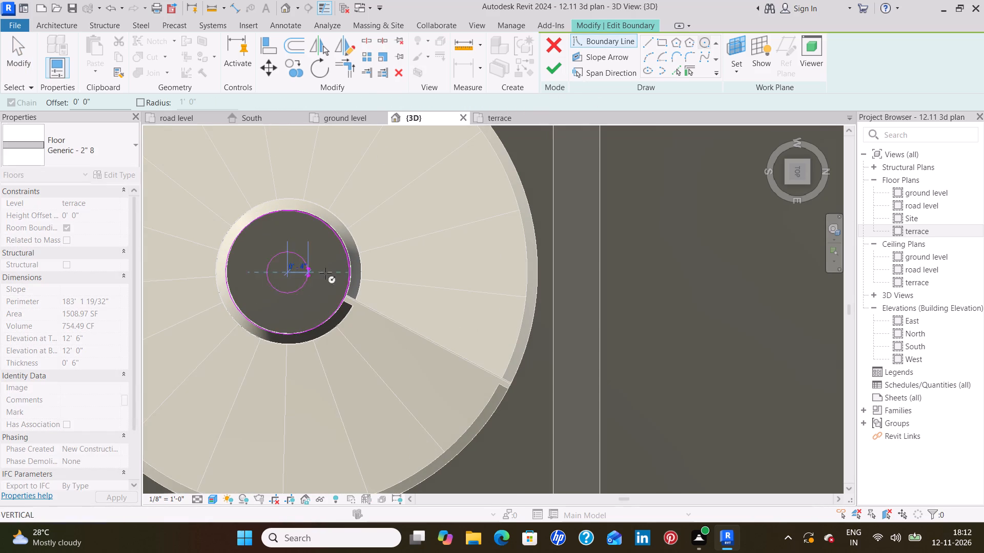
{"action": "left_click", "coordinate": [537, 277]}
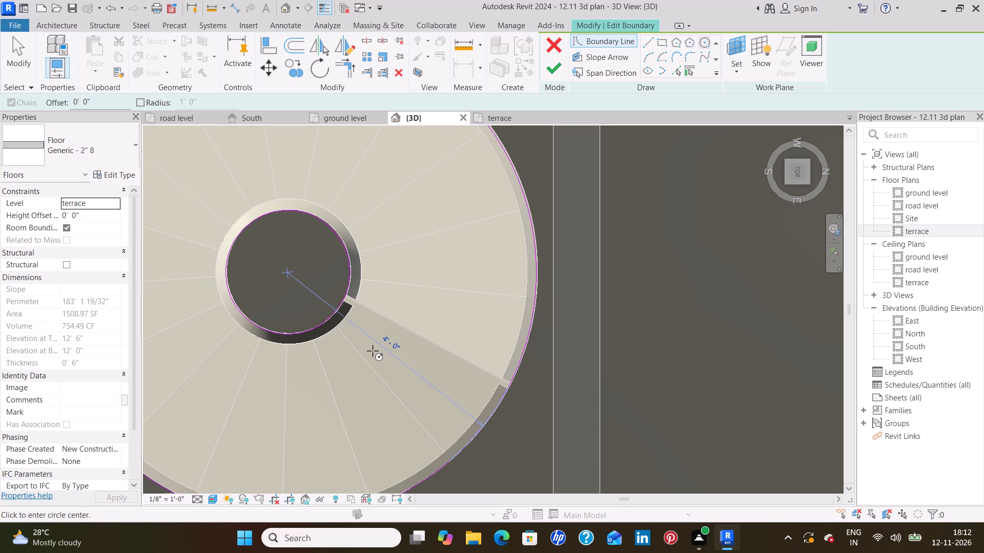
{"action": "key", "text": "Escape"}
{"action": "key", "text": "Escape"}
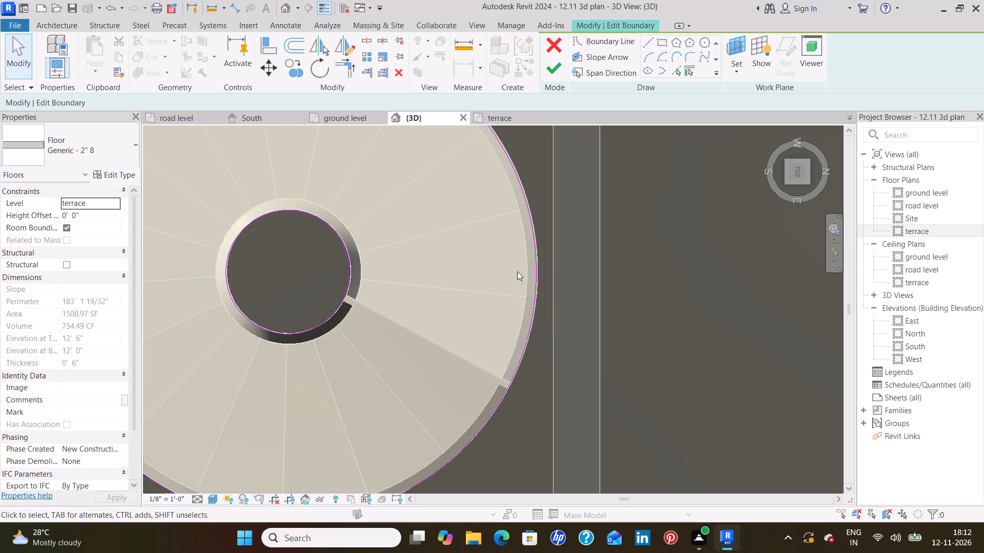
Nudge the new circle outward onto the stair's outer edge, finish the floor boundary and attach the walls to the floor's bottom.
{"action": "left_click", "coordinate": [532, 253]}
{"action": "scroll", "coordinate": [537, 227], "scroll_direction": "up", "scroll_amount": 8}
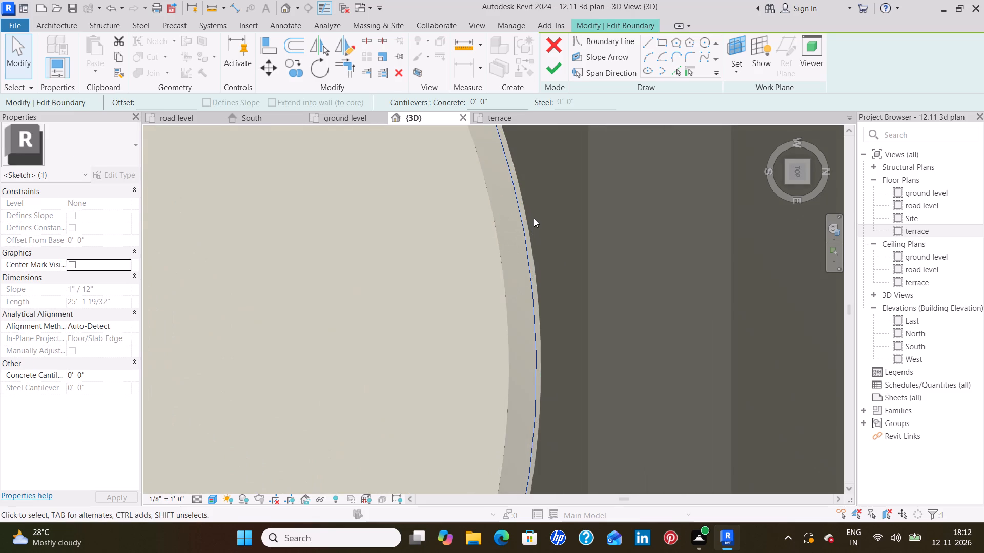
{"action": "key", "text": "Right"}
{"action": "key", "text": "Right"}
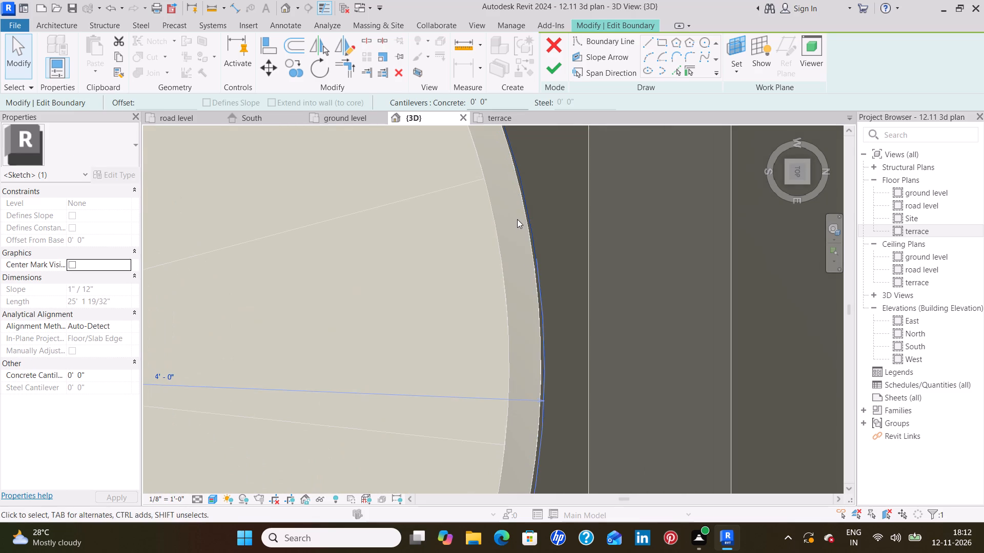
{"action": "key", "text": "Left"}
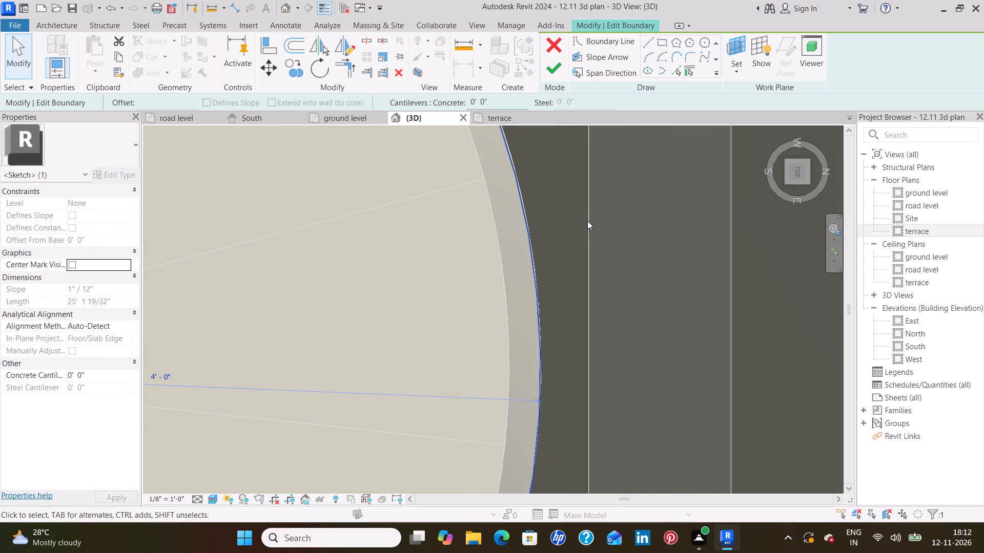
{"action": "left_click", "coordinate": [571, 226]}
{"action": "left_click", "coordinate": [550, 73]}
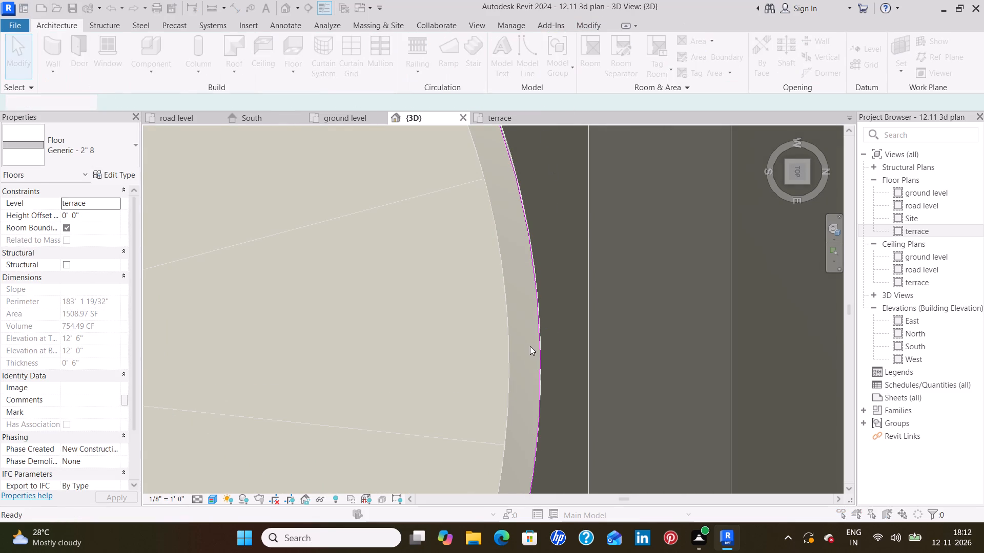
{"action": "left_click", "coordinate": [529, 285]}
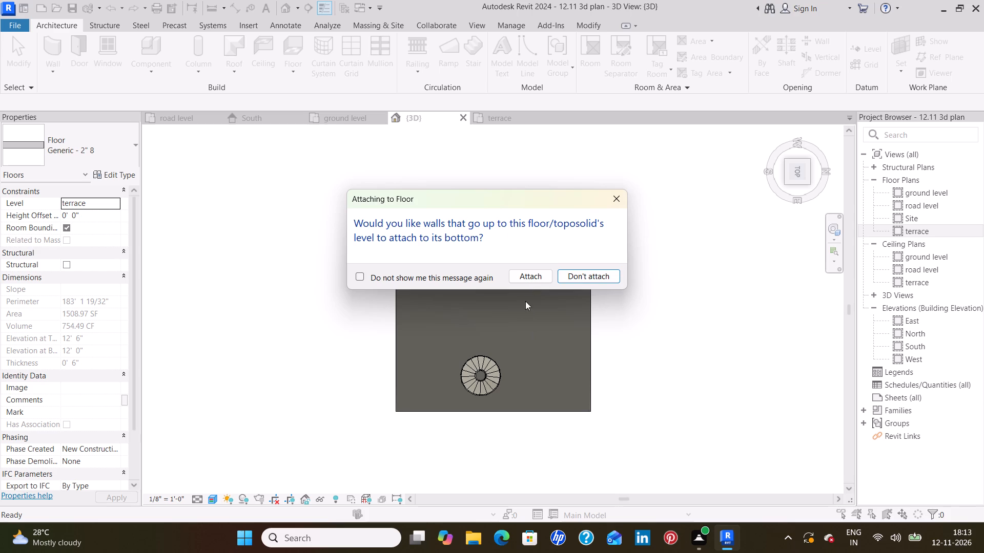
{"action": "left_click", "coordinate": [536, 272]}
Reopen the terrace floor's boundary, delete the inner circle over the stair's central well, finish the boundary and attach the walls.
{"action": "scroll", "coordinate": [521, 393], "scroll_direction": "down", "scroll_amount": 5}
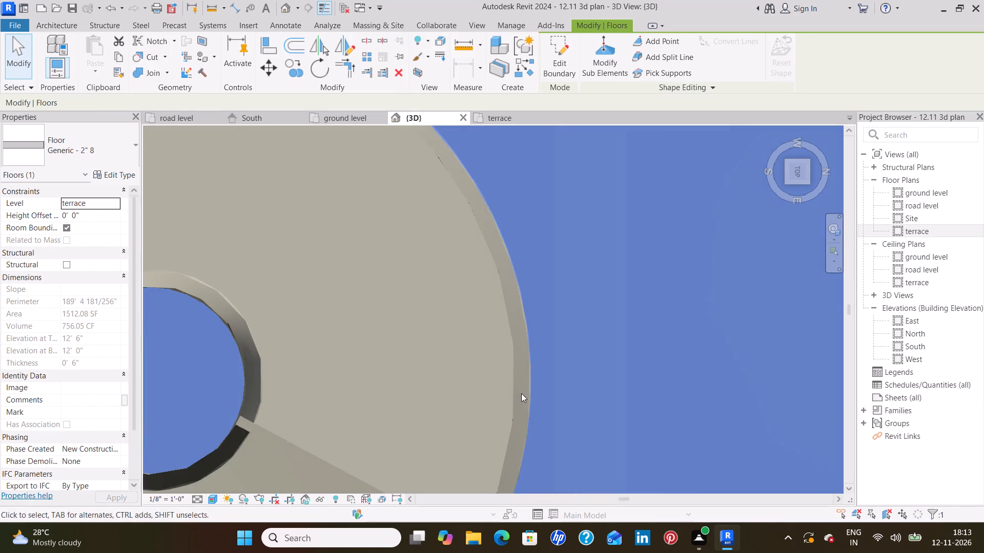
{"action": "scroll", "coordinate": [522, 390], "scroll_direction": "down", "scroll_amount": 5}
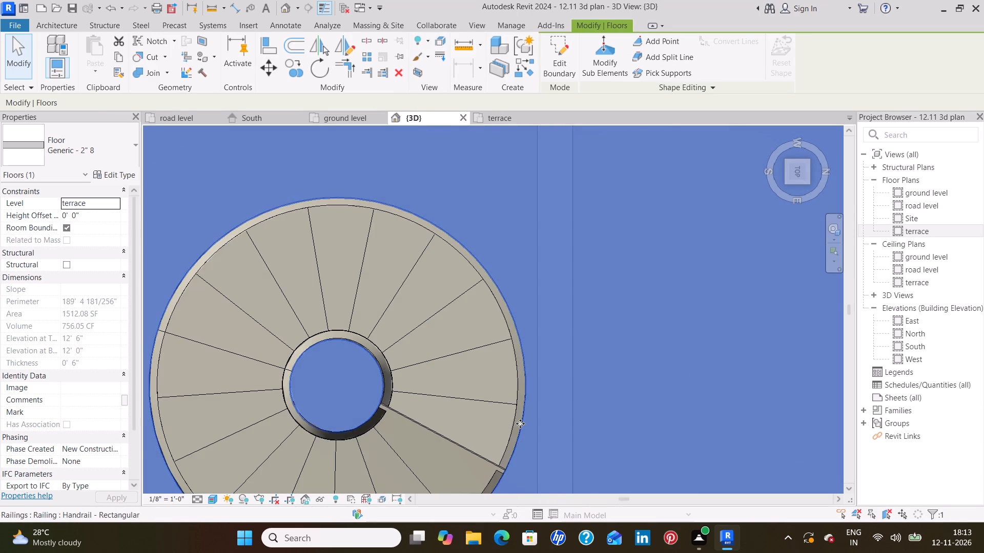
{"action": "middle_click_drag", "start_coordinate": [520, 422], "coordinate": [521, 318], "text": "shift"}
{"action": "left_click", "coordinate": [614, 307]}
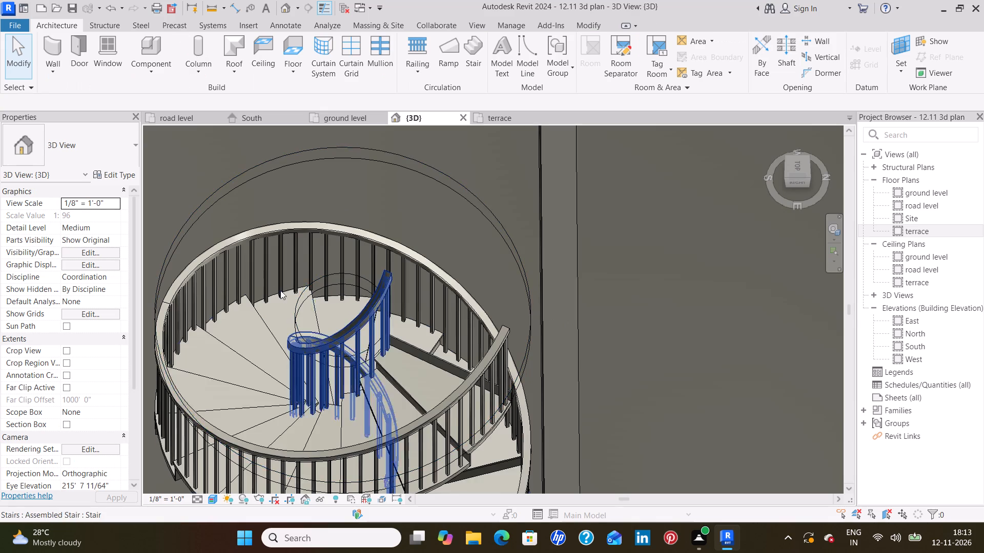
{"action": "left_click", "coordinate": [299, 296]}
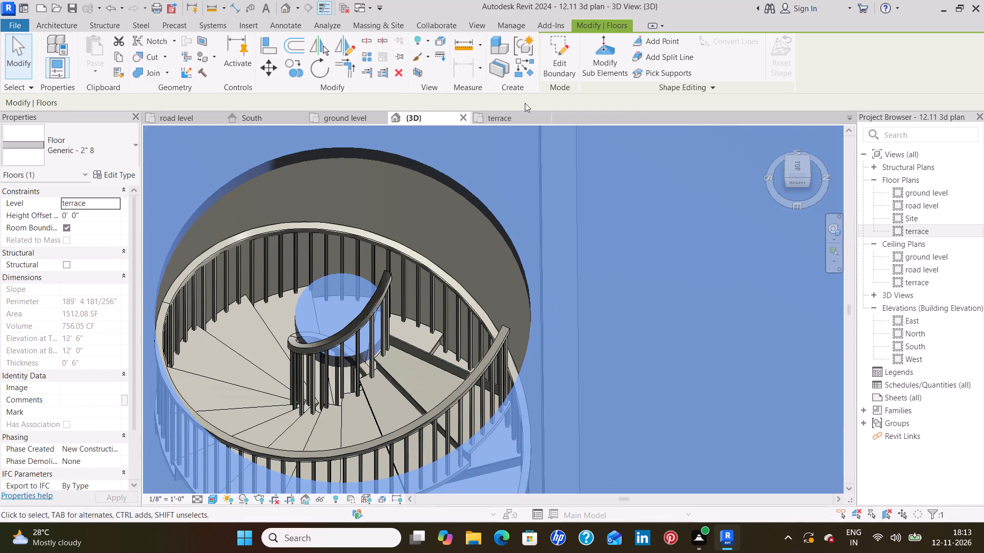
{"action": "left_click", "coordinate": [559, 74]}
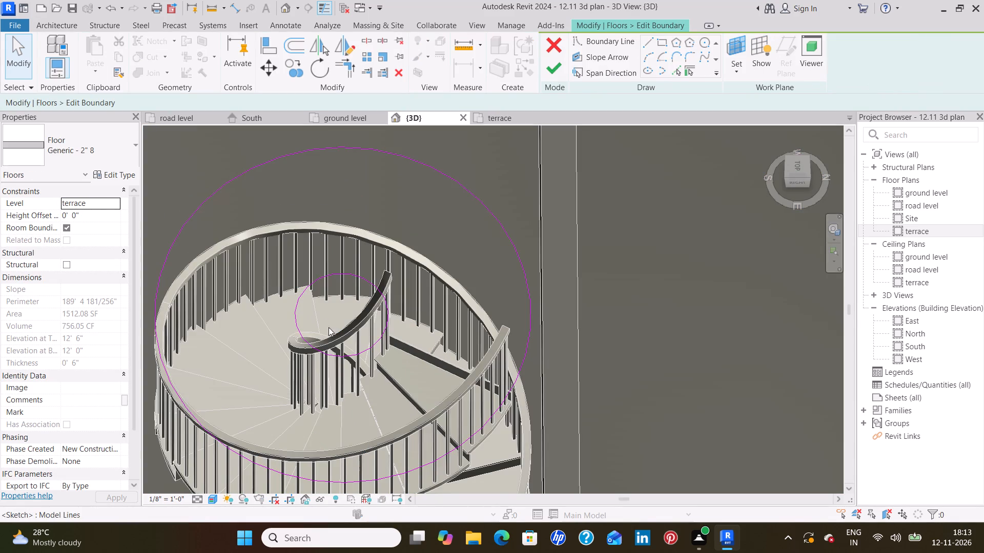
{"action": "left_click", "coordinate": [303, 290]}
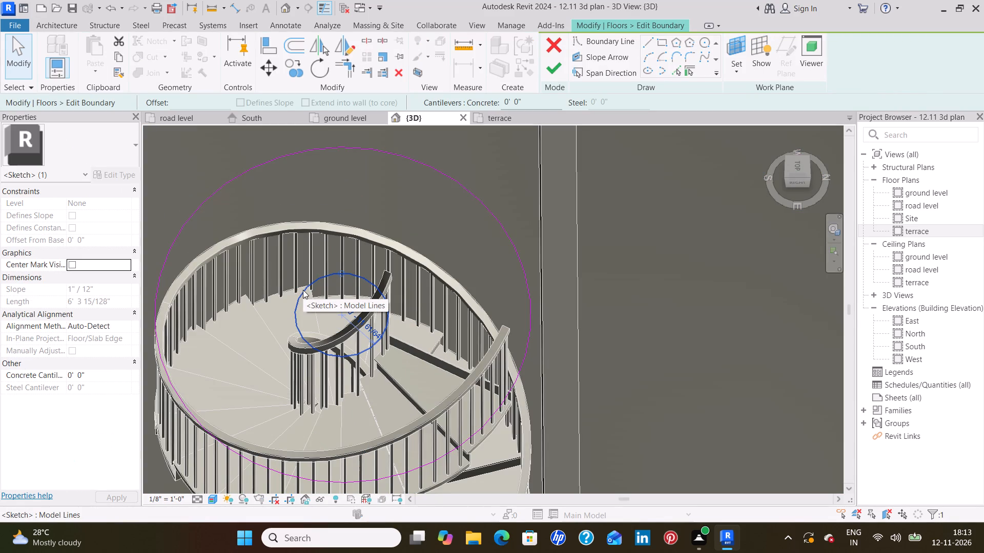
{"action": "key", "text": "Delete"}
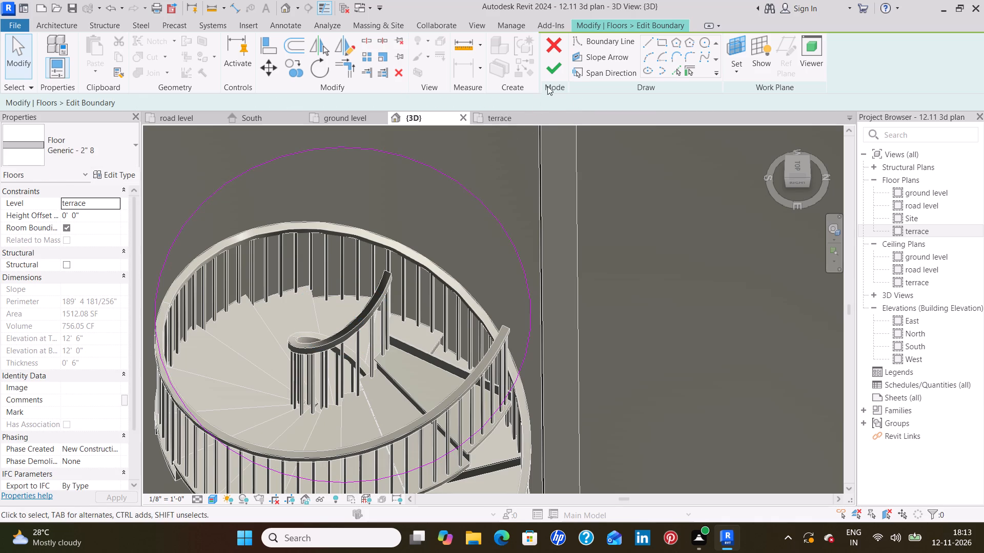
{"action": "left_click", "coordinate": [557, 62]}
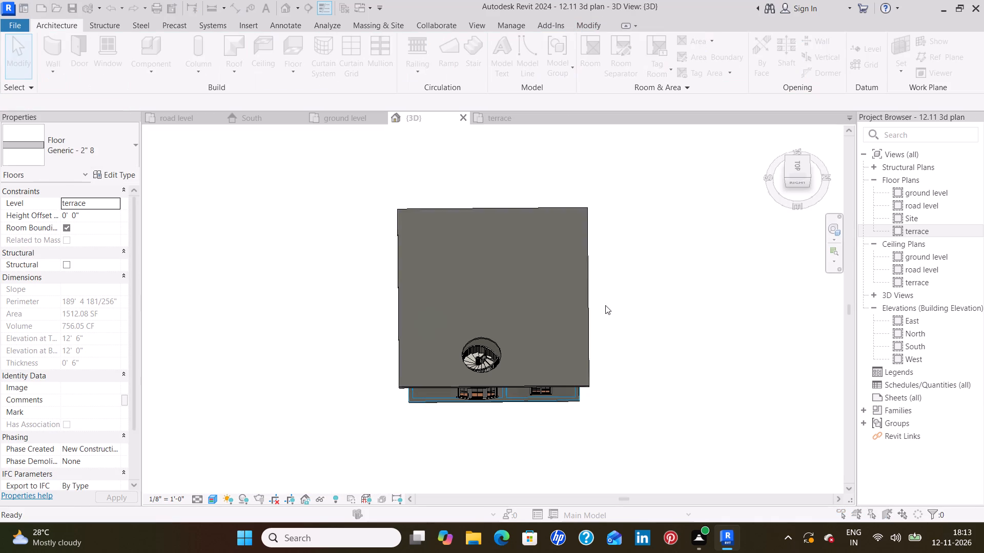
{"action": "left_click", "coordinate": [528, 275]}
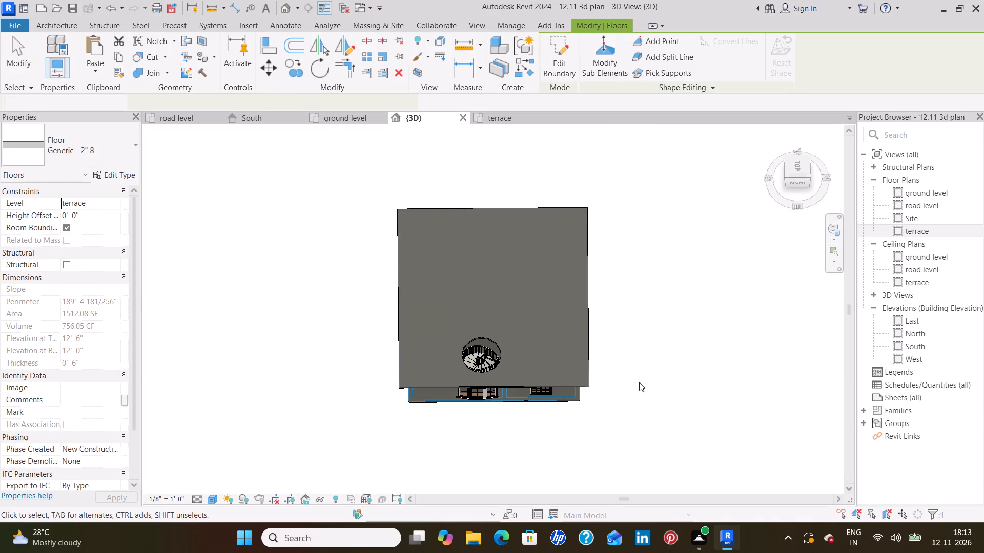
{"action": "left_click", "coordinate": [645, 412]}
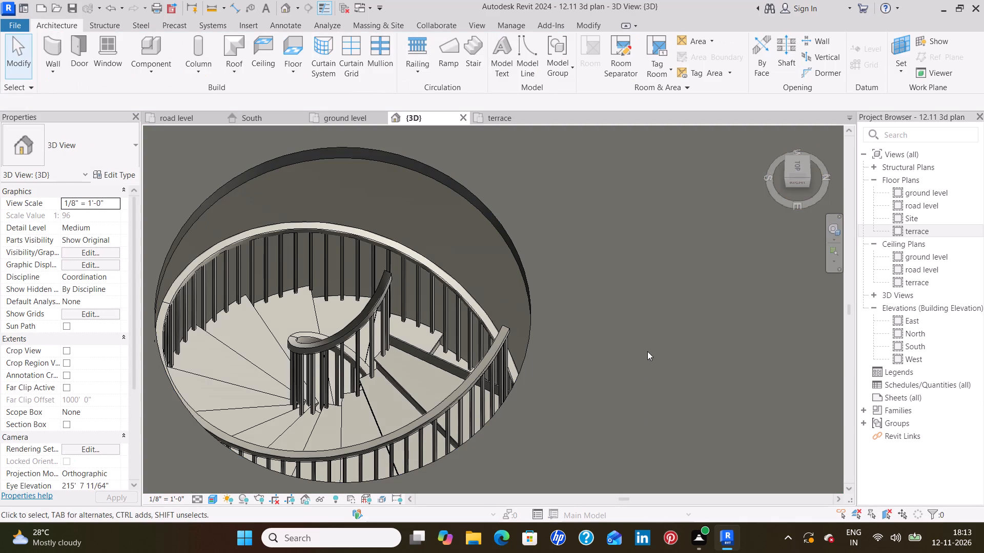
Examine the terrace floor's circular opening around the spiral stair from above and at an angle.
{"action": "scroll", "coordinate": [647, 351], "scroll_direction": "down", "scroll_amount": 5}
{"action": "middle_click_drag", "start_coordinate": [632, 403], "coordinate": [629, 428], "text": "shift"}
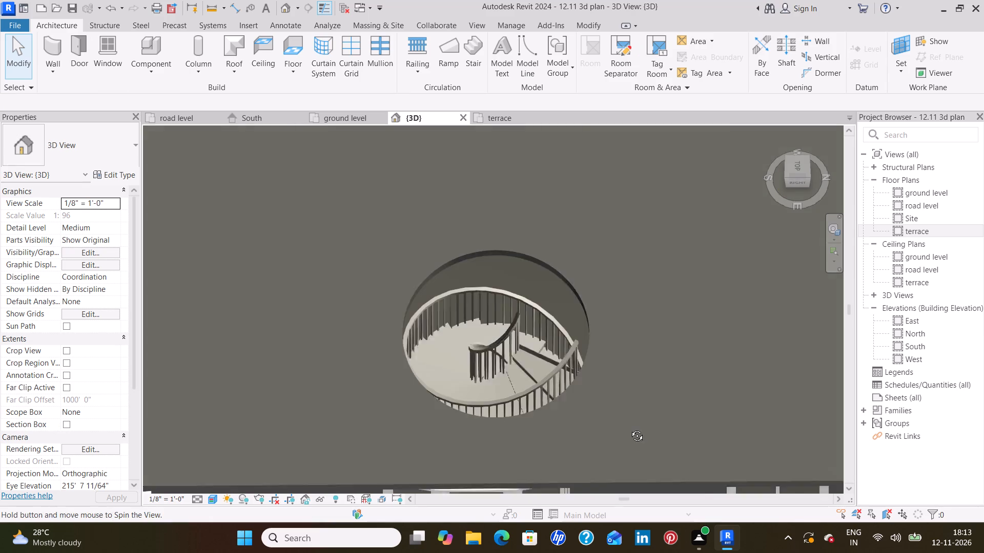
{"action": "middle_click_drag", "start_coordinate": [629, 428], "coordinate": [629, 437], "text": "shift"}
{"action": "middle_click_drag", "start_coordinate": [631, 311], "coordinate": [626, 408], "text": "shift"}
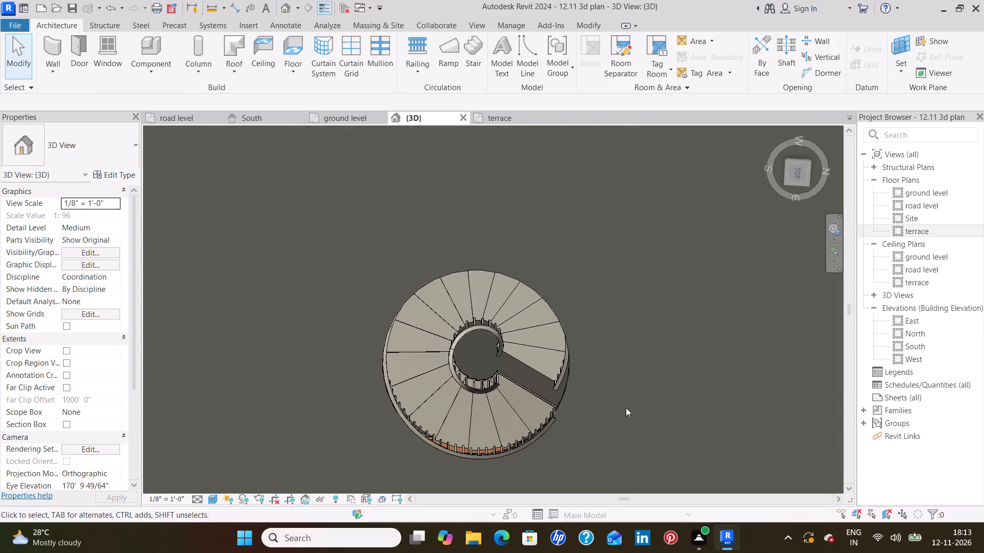
{"action": "middle_click_drag", "start_coordinate": [590, 417], "coordinate": [586, 388], "text": "shift"}
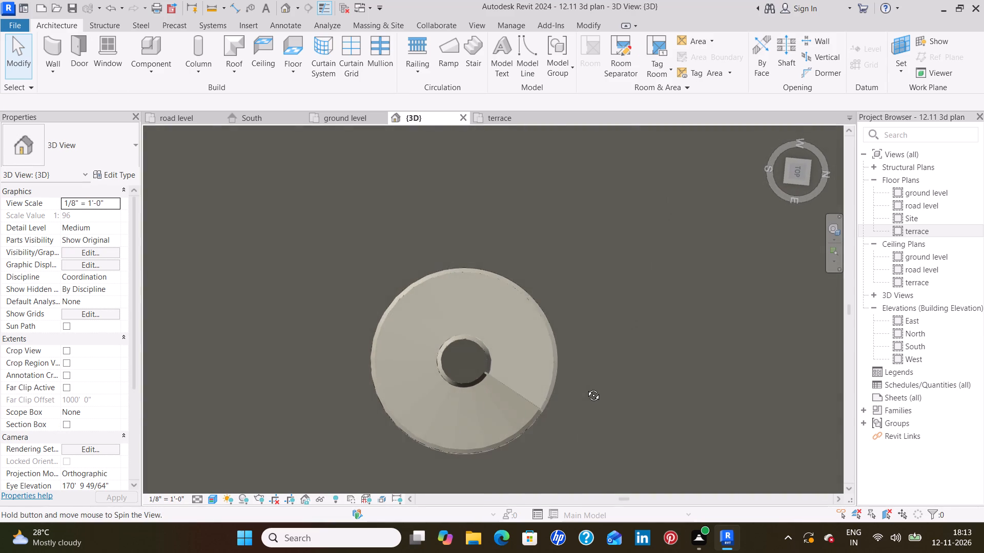
{"action": "middle_click_drag", "start_coordinate": [586, 388], "coordinate": [584, 416], "text": "shift"}
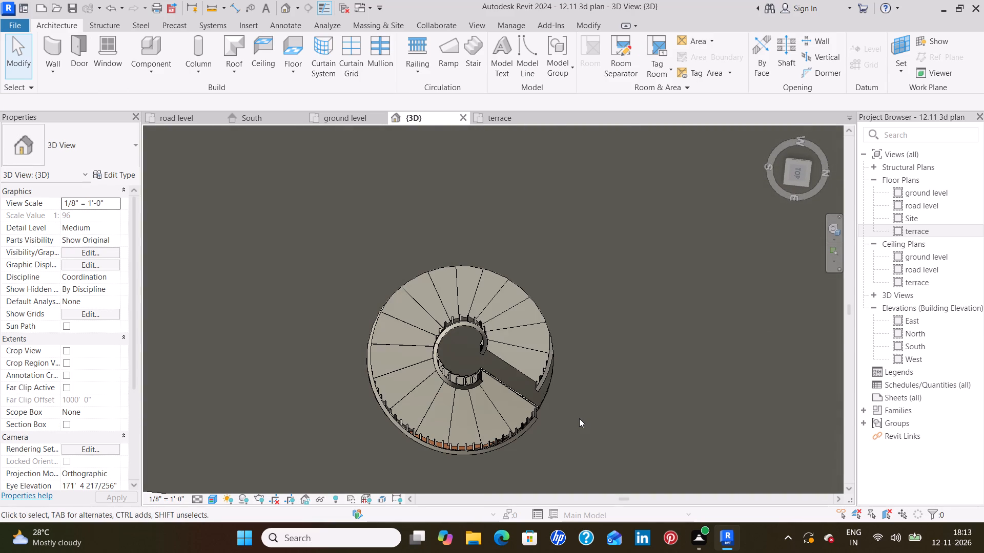
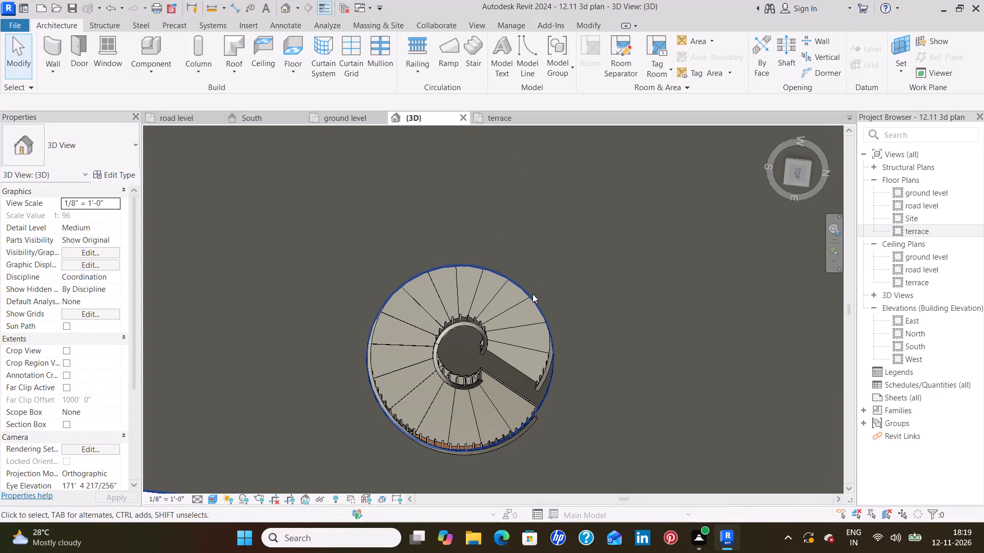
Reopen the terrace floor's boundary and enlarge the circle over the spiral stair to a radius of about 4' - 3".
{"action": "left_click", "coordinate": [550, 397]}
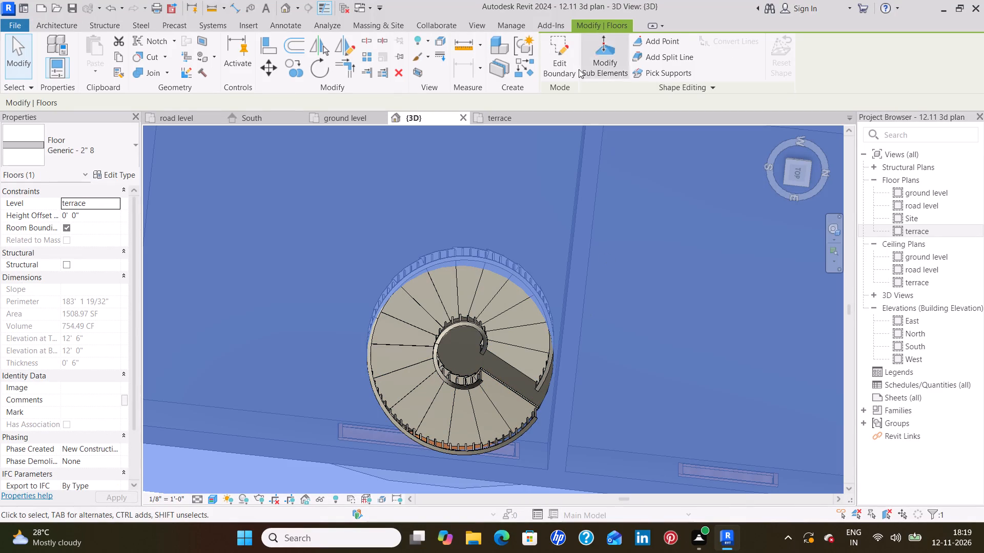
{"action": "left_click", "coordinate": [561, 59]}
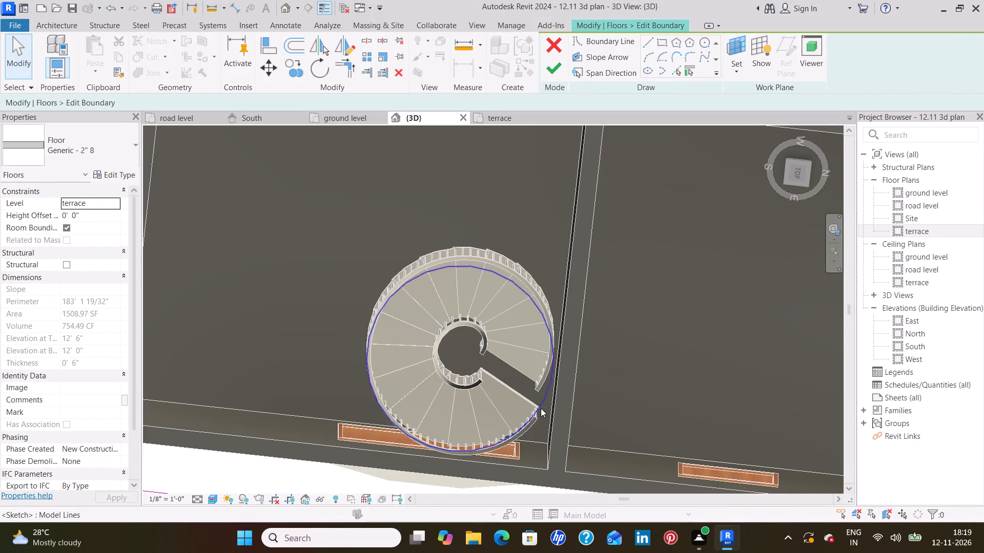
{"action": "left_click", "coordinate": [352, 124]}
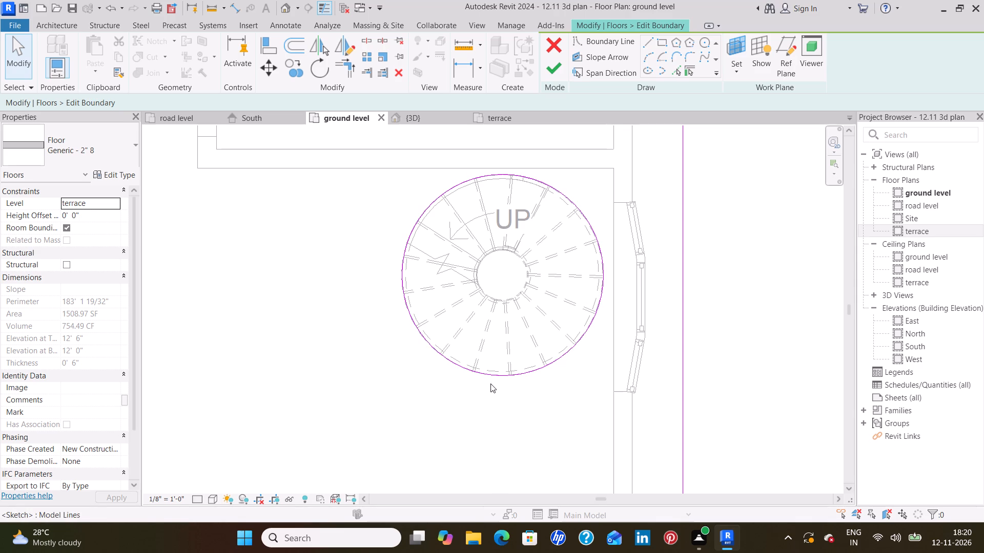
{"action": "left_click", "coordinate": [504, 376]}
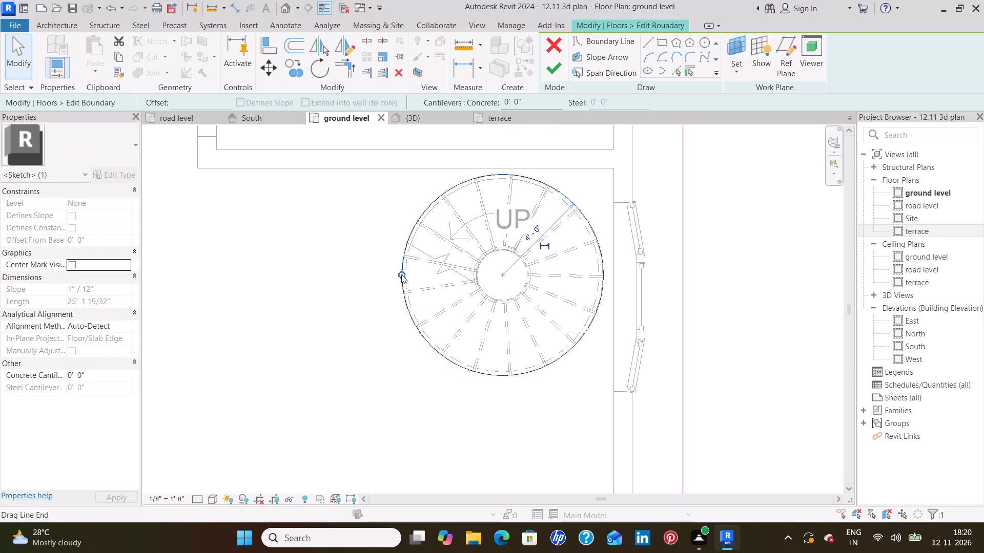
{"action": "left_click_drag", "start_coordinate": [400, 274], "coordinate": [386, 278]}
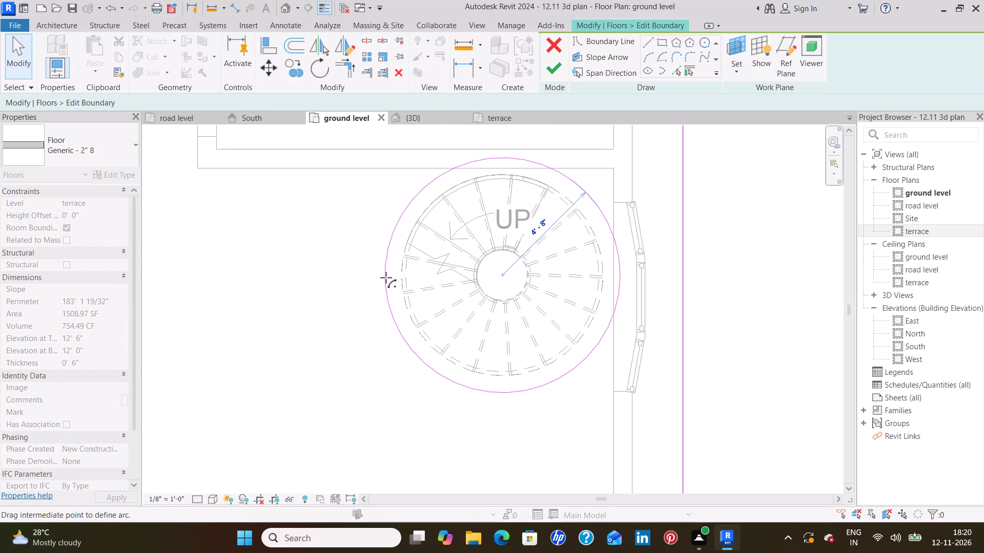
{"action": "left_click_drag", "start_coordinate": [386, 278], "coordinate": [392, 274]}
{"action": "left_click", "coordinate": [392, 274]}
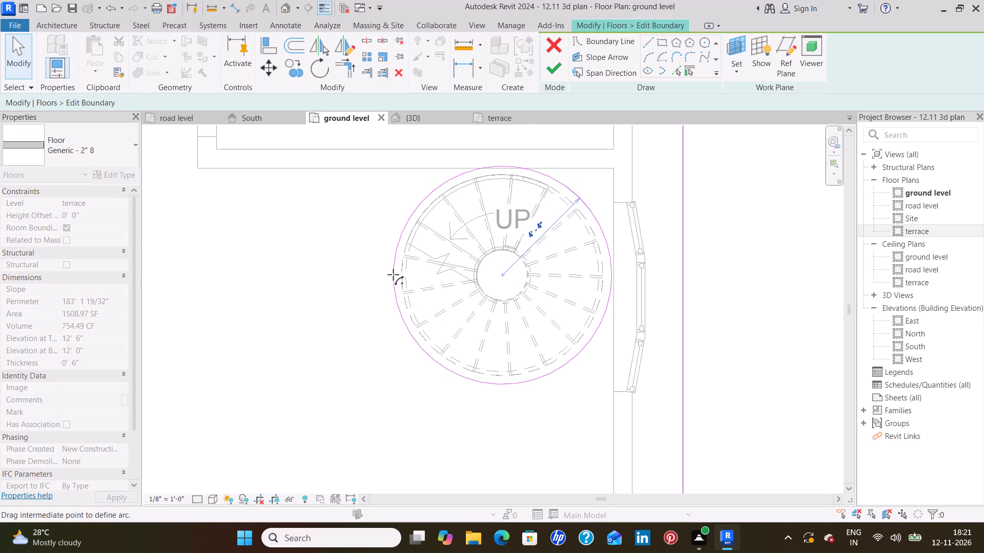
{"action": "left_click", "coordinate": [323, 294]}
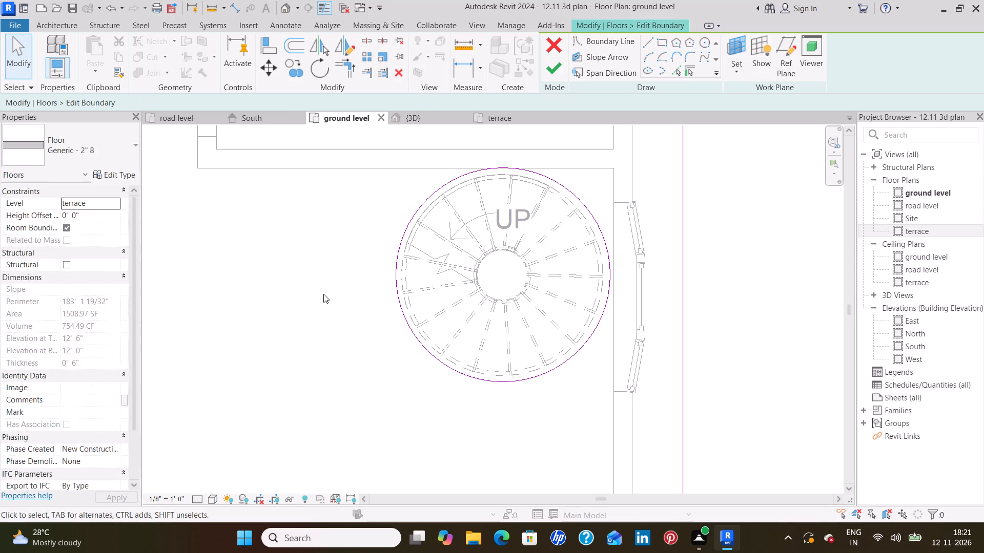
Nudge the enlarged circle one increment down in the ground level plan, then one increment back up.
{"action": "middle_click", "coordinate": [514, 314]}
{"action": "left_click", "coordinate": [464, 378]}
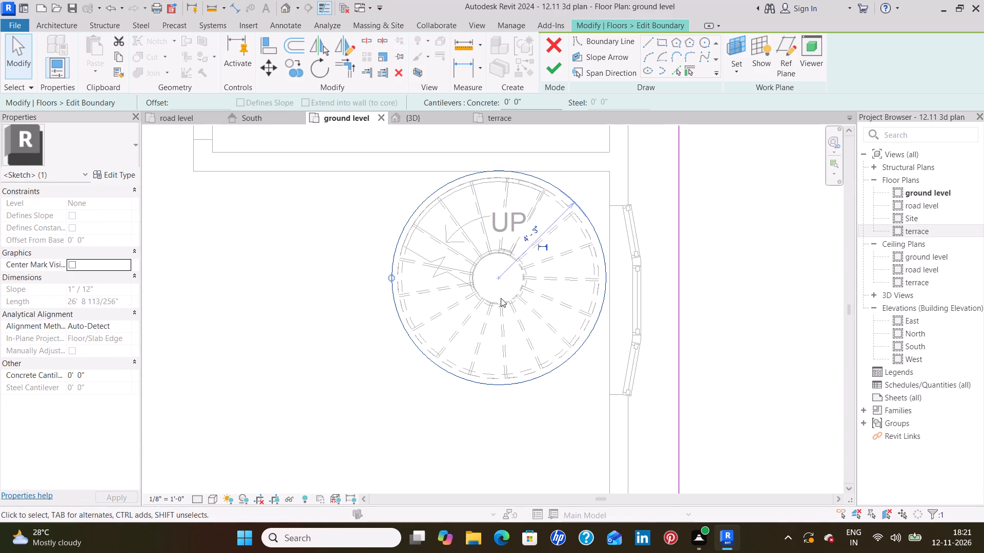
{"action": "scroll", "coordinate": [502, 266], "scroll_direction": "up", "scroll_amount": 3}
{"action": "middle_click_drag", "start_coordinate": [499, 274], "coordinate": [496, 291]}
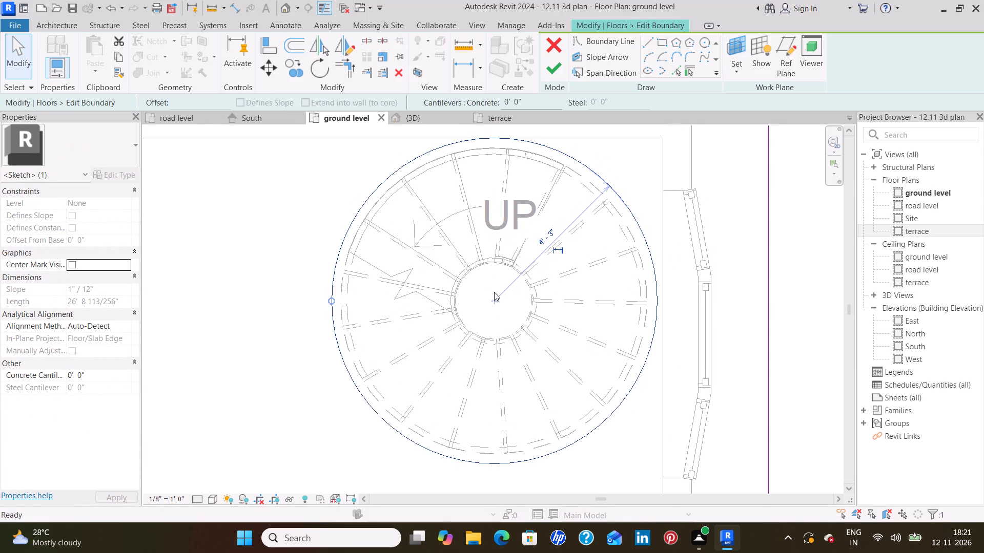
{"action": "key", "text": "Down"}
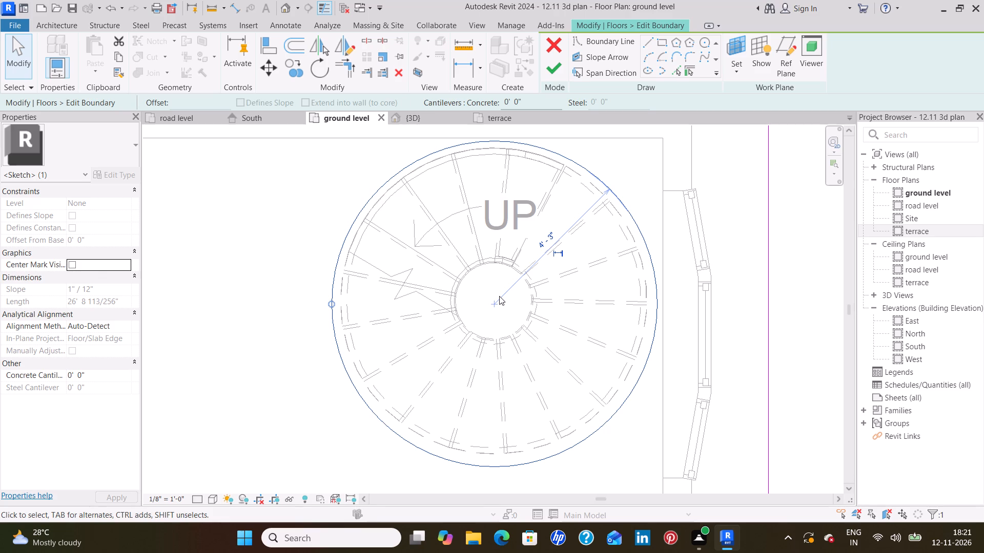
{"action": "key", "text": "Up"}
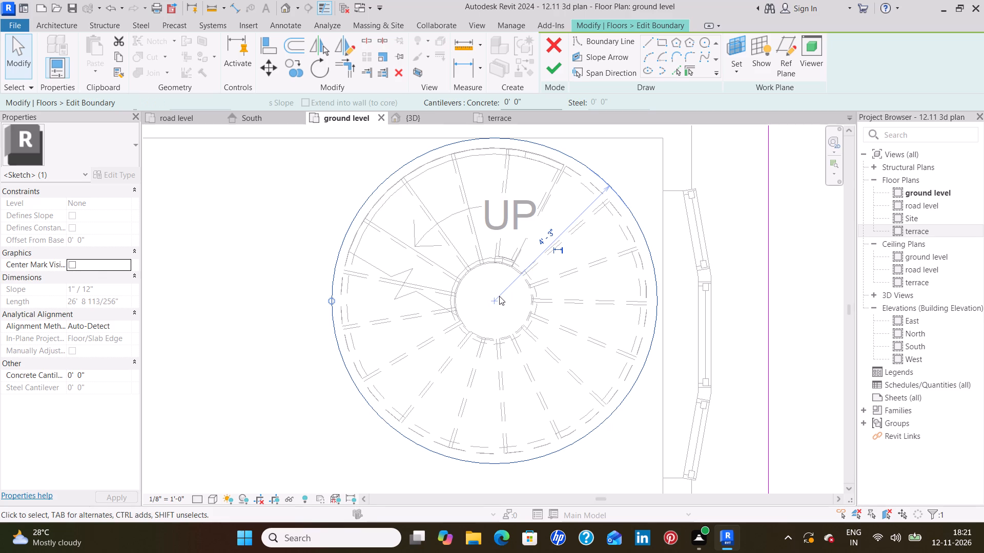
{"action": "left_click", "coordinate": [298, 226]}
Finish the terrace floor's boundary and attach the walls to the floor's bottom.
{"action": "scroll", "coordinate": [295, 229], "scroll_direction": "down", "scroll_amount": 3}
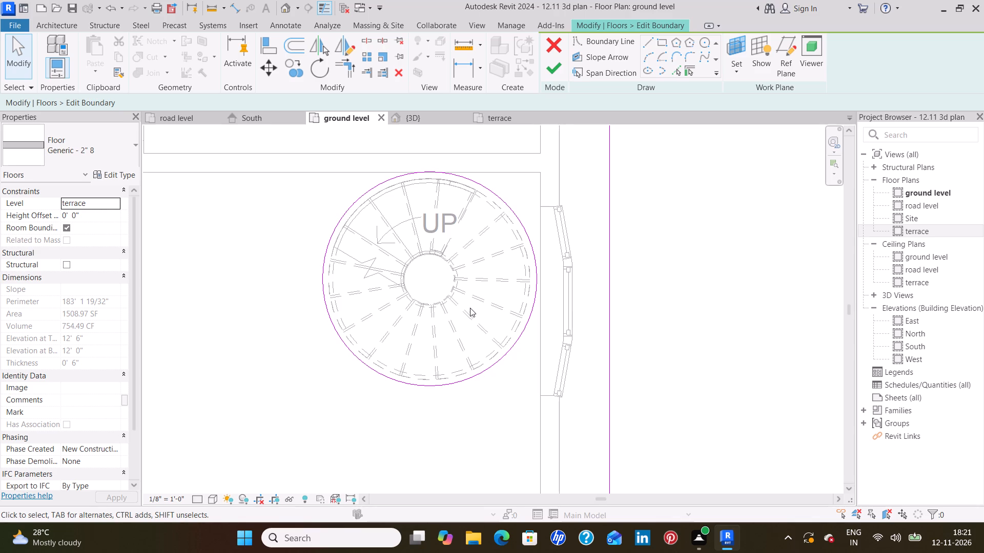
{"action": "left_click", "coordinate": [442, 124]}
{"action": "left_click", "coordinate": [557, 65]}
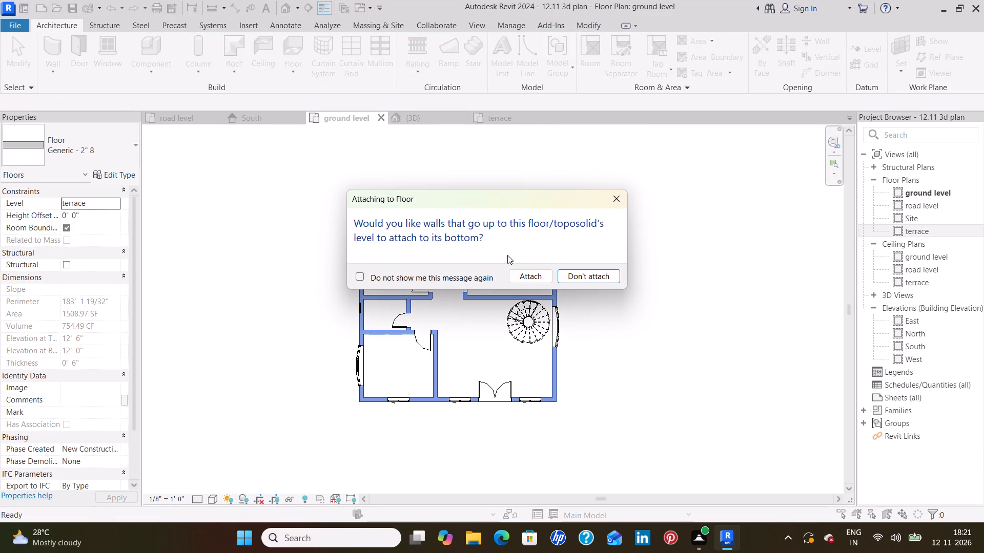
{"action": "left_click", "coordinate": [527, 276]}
Examine the enlarged opening around the spiral stair in 3D, from above and at an angle.
{"action": "left_click", "coordinate": [434, 120]}
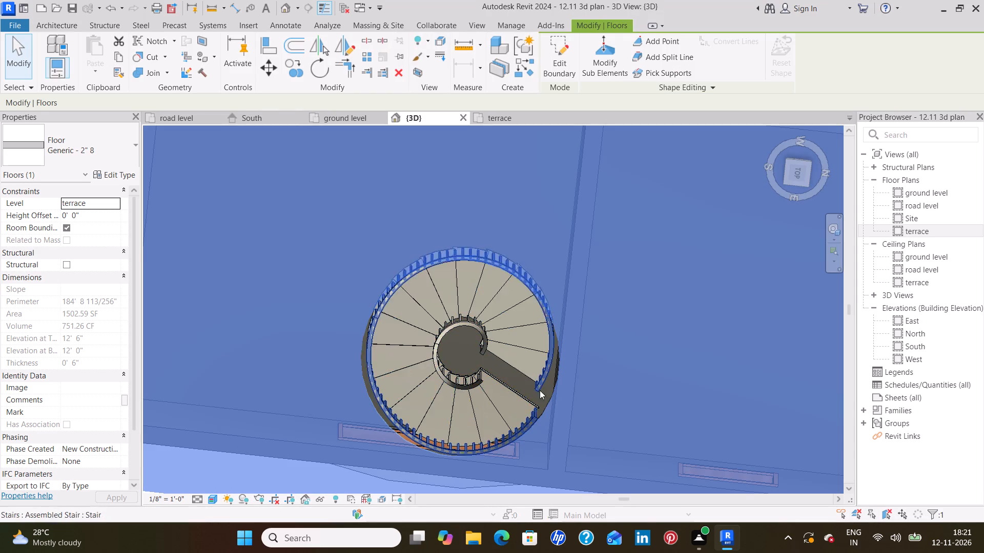
{"action": "left_click", "coordinate": [642, 366]}
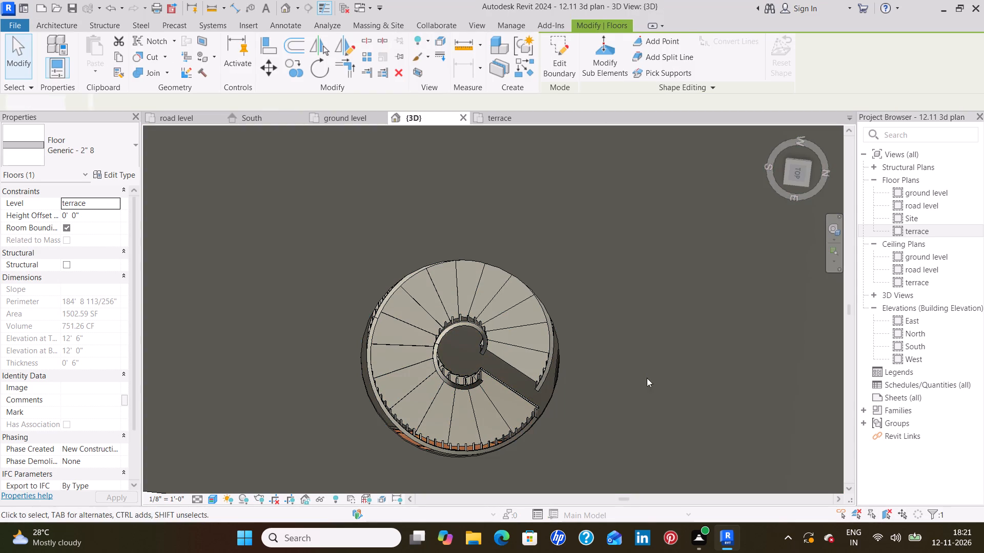
{"action": "middle_click_drag", "start_coordinate": [643, 405], "coordinate": [590, 316], "text": "shift"}
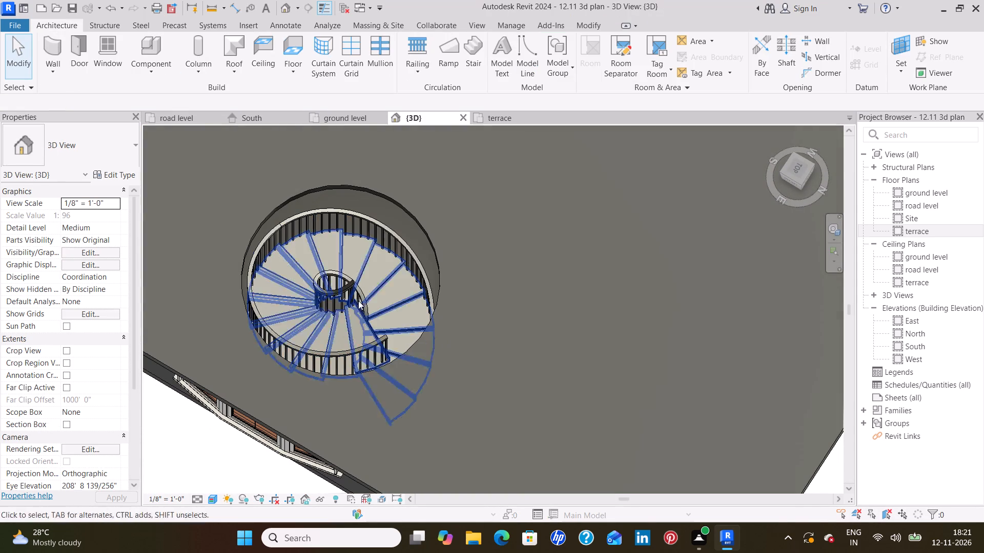
{"action": "middle_click_drag", "start_coordinate": [493, 391], "coordinate": [502, 309], "text": "shift"}
{"action": "middle_click_drag", "start_coordinate": [542, 337], "coordinate": [509, 387], "text": "shift"}
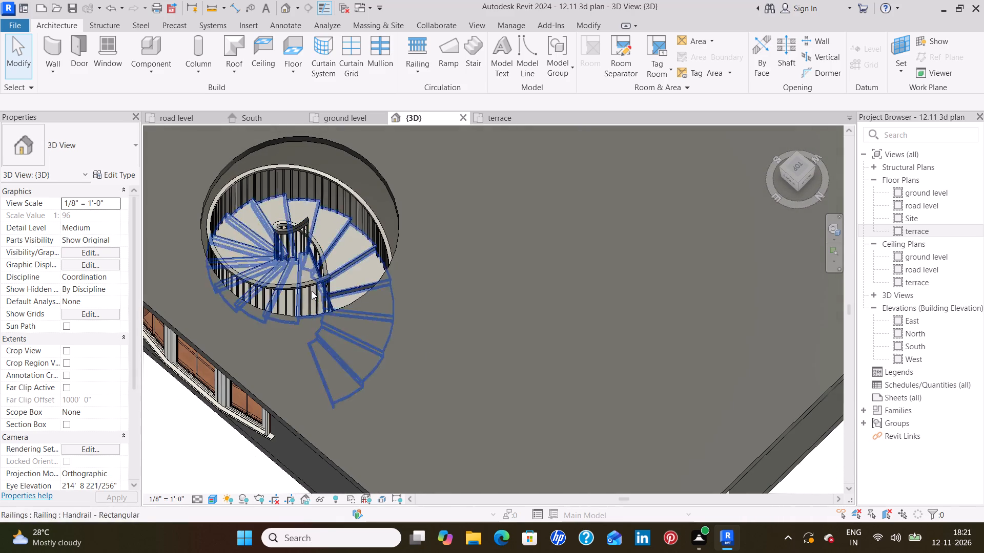
{"action": "scroll", "coordinate": [474, 276], "scroll_direction": "down", "scroll_amount": 3}
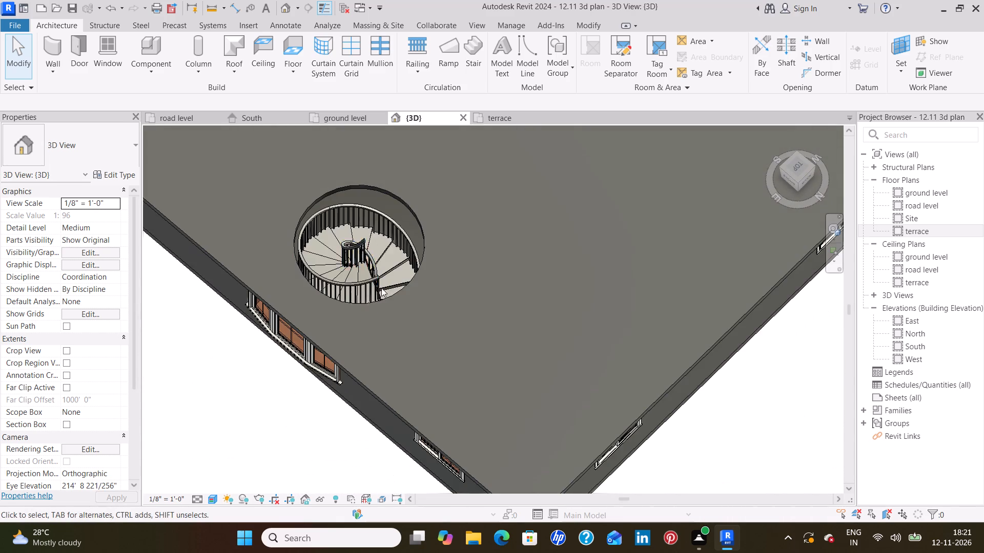
{"action": "scroll", "coordinate": [364, 238], "scroll_direction": "up", "scroll_amount": 3}
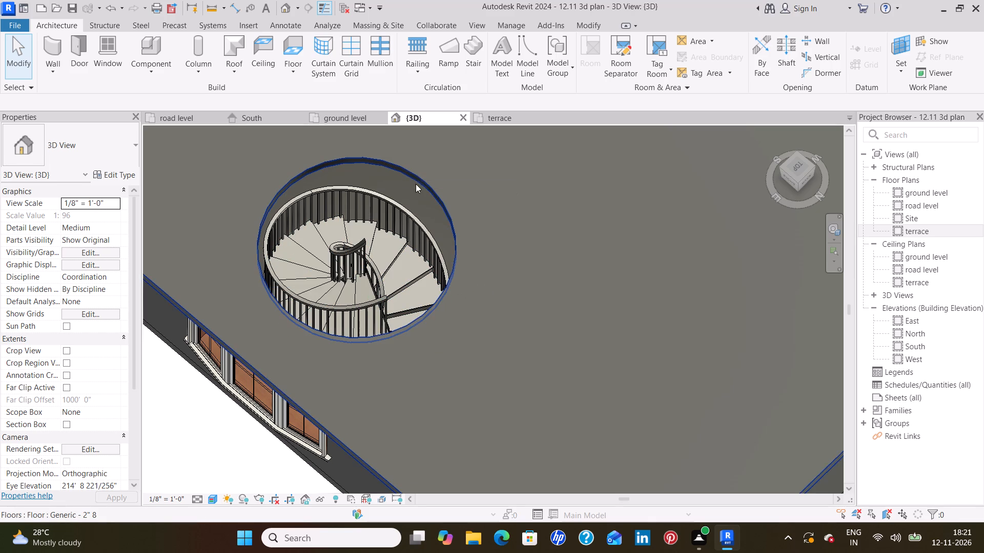
Delete the terrace floor.
{"action": "left_click", "coordinate": [456, 226]}
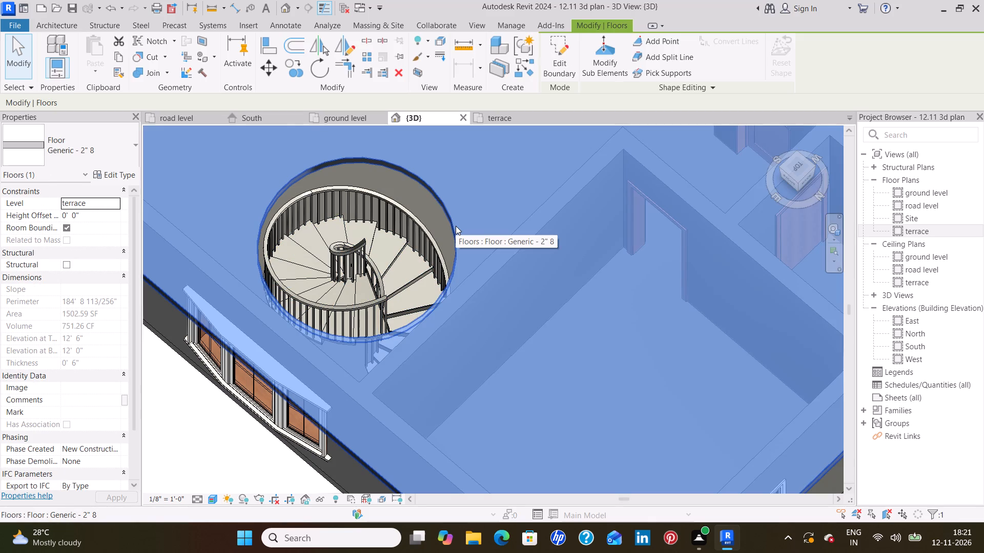
{"action": "key", "text": "Delete"}
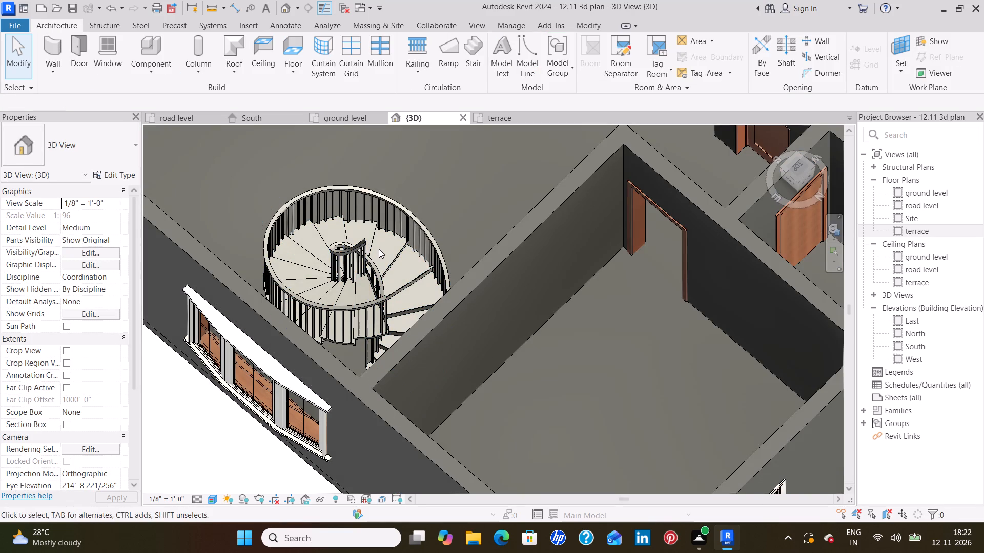
Delete the spiral stair together with its railings.
{"action": "left_click", "coordinate": [385, 249]}
{"action": "left_click", "coordinate": [389, 257]}
{"action": "key", "text": "Delete"}
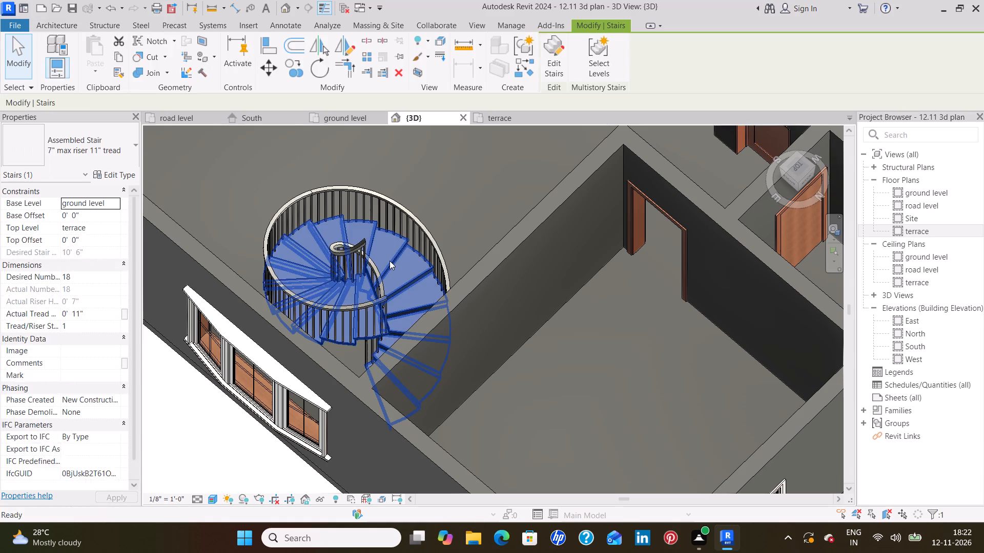
Place an L-shaped winder stair run on the ground level plan, fitted into the bay window room's corner with its upper flight along the window wall.
{"action": "left_click", "coordinate": [349, 122]}
{"action": "scroll", "coordinate": [442, 310], "scroll_direction": "down", "scroll_amount": 1}
{"action": "middle_click_drag", "start_coordinate": [403, 336], "coordinate": [426, 318]}
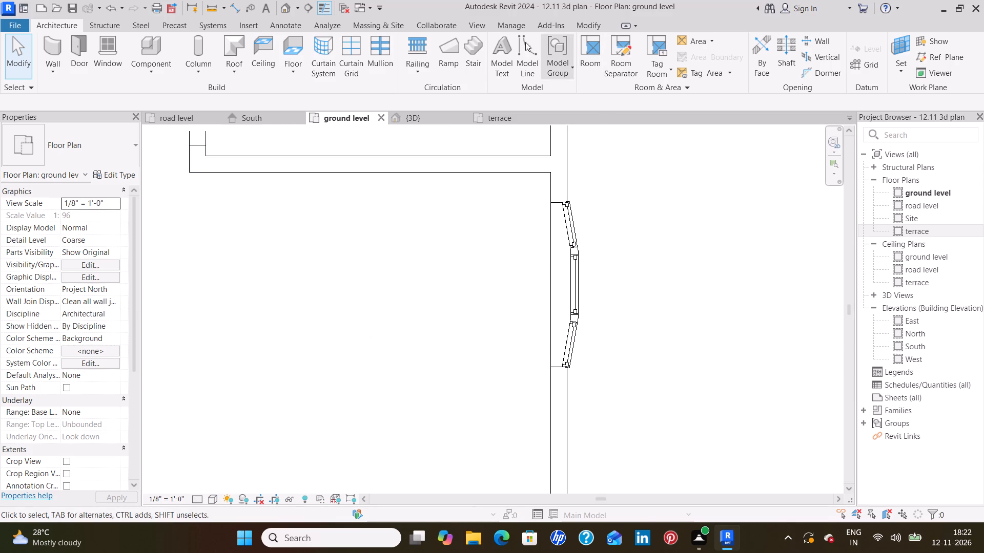
{"action": "left_click", "coordinate": [479, 43]}
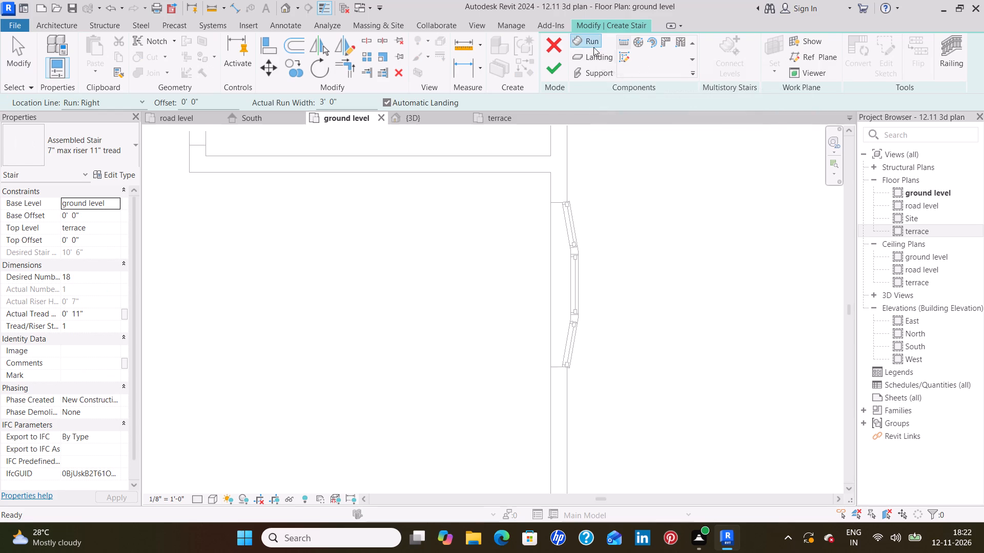
{"action": "left_click", "coordinate": [594, 45]}
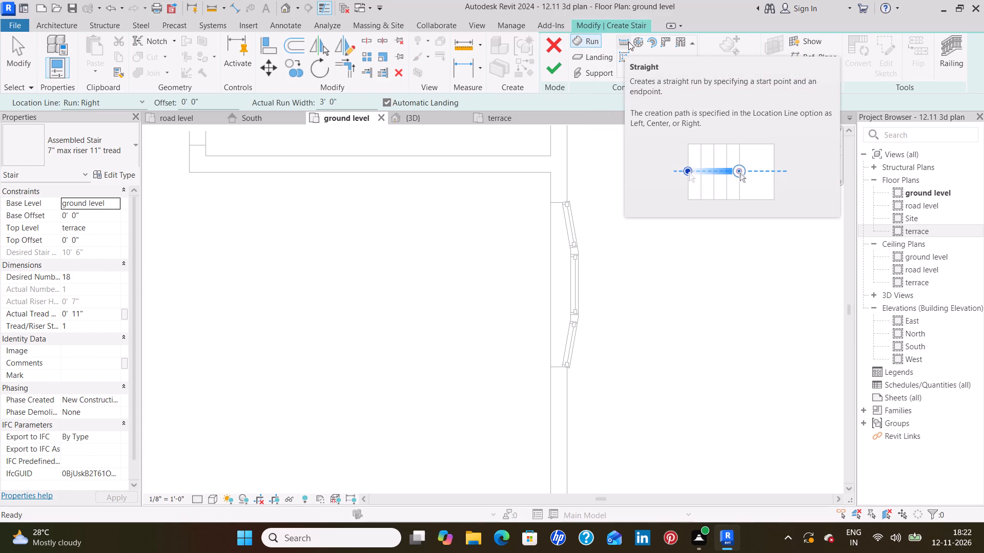
{"action": "left_click", "coordinate": [661, 40]}
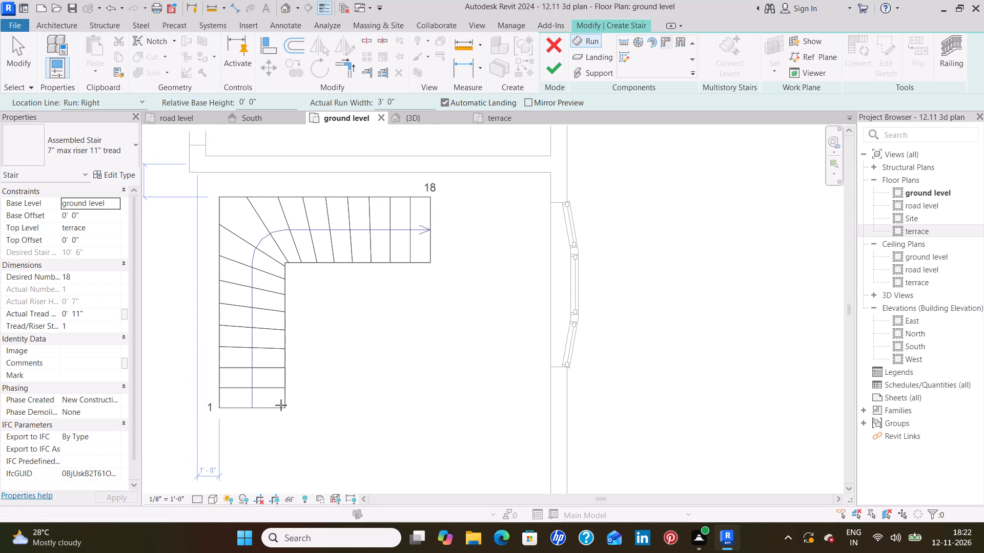
{"action": "key", "text": "space"}
{"action": "key", "text": "space"}
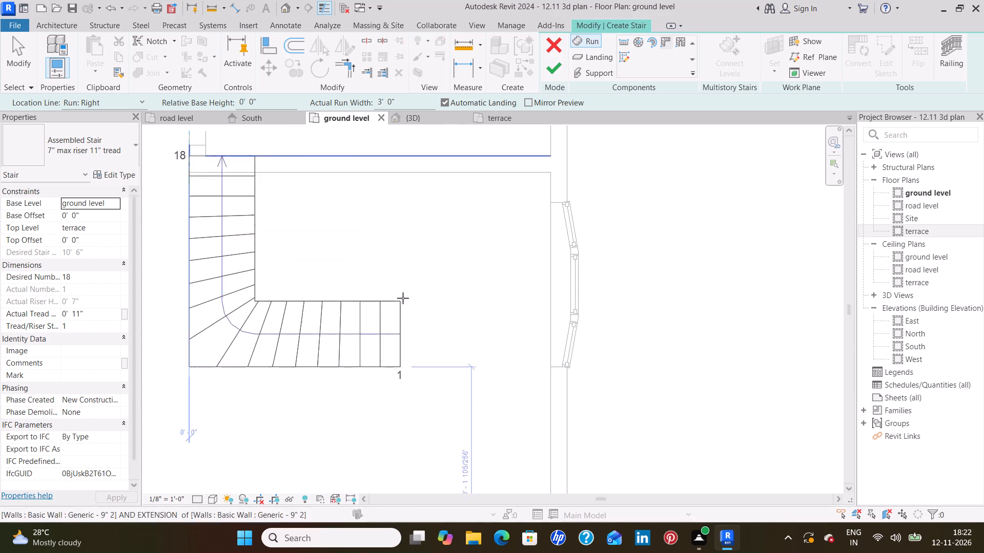
{"action": "key", "text": "space"}
{"action": "key", "text": "space"}
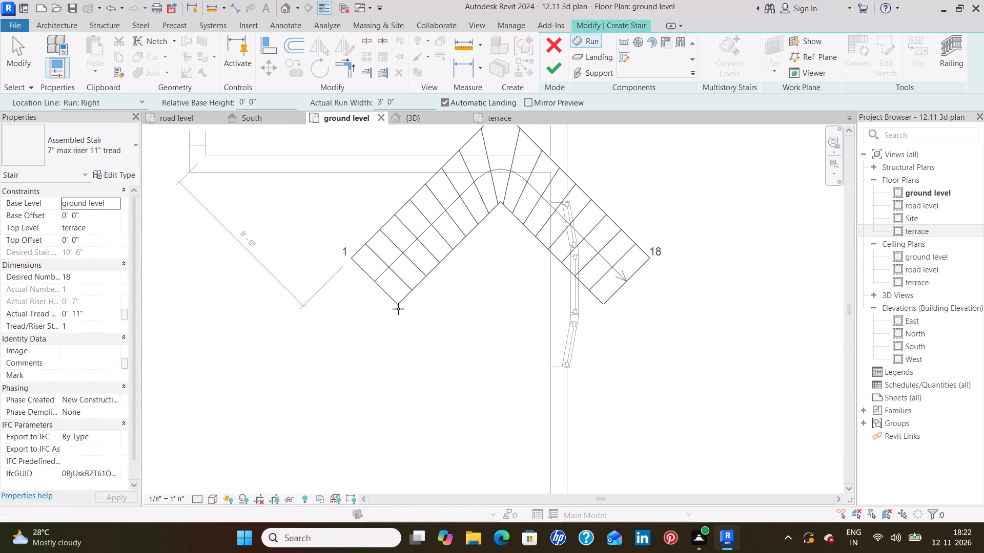
{"action": "key", "text": "space"}
{"action": "key", "text": "space"}
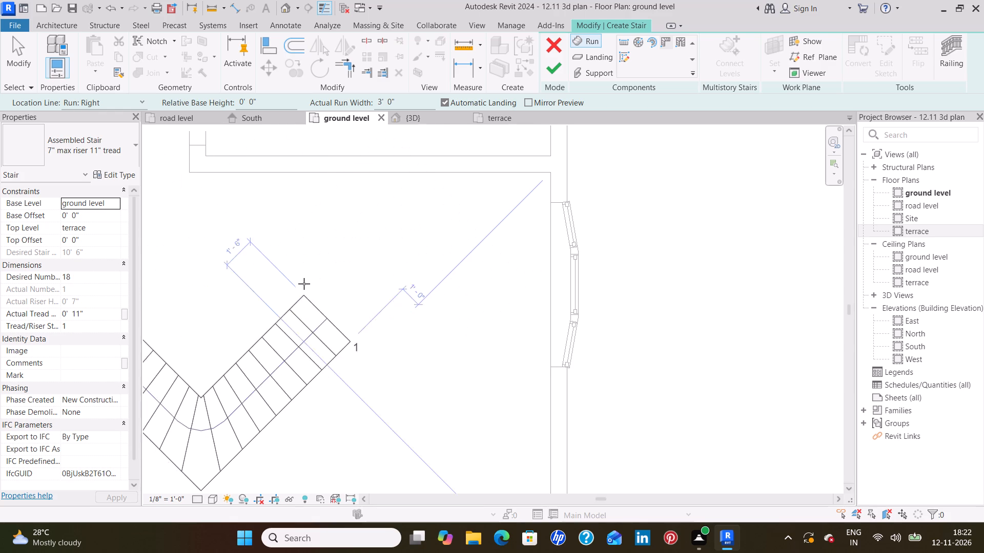
{"action": "key", "text": "space"}
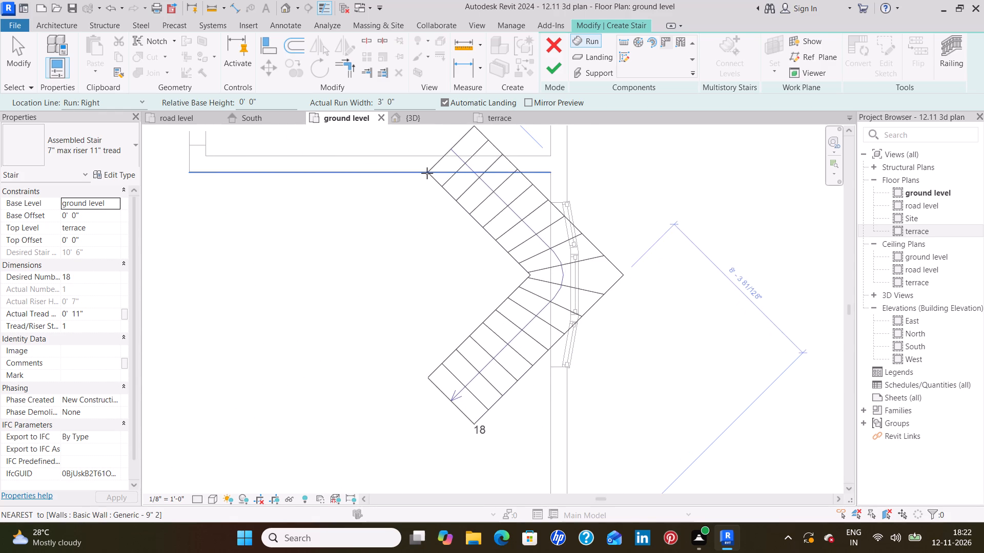
{"action": "key", "text": "space"}
{"action": "key", "text": "space"}
{"action": "key", "text": "space"}
{"action": "key", "text": "space"}
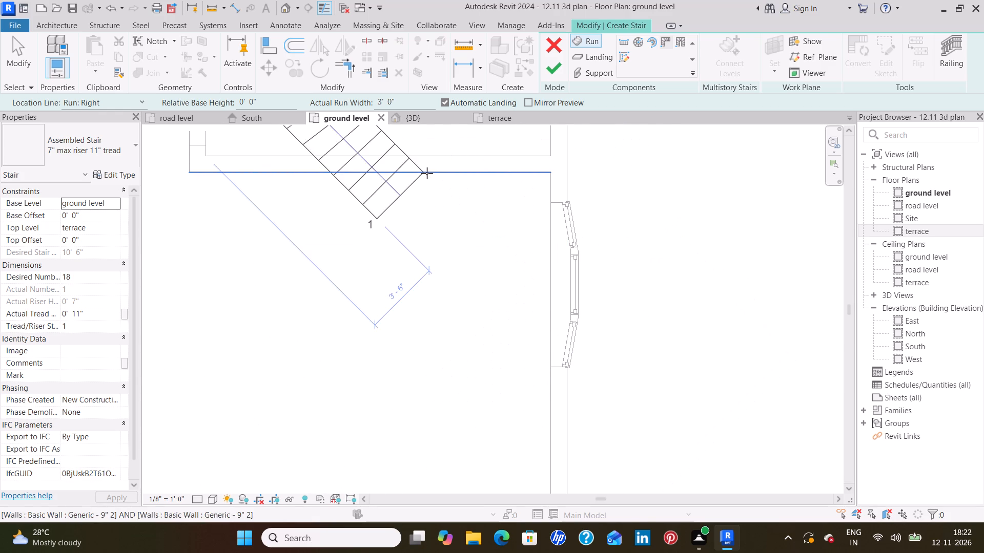
{"action": "key", "text": "space"}
{"action": "key", "text": "space"}
{"action": "key", "text": "space"}
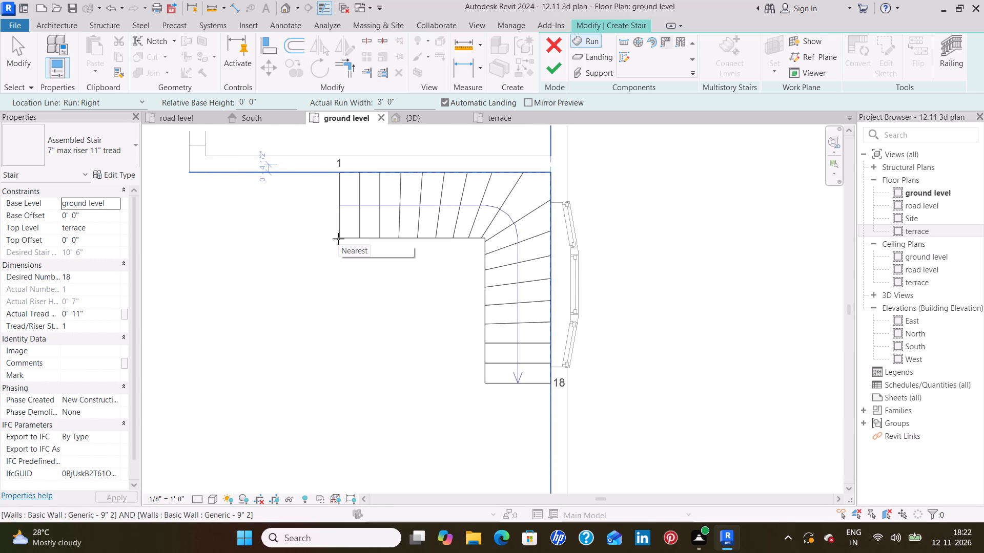
{"action": "left_click", "coordinate": [338, 239]}
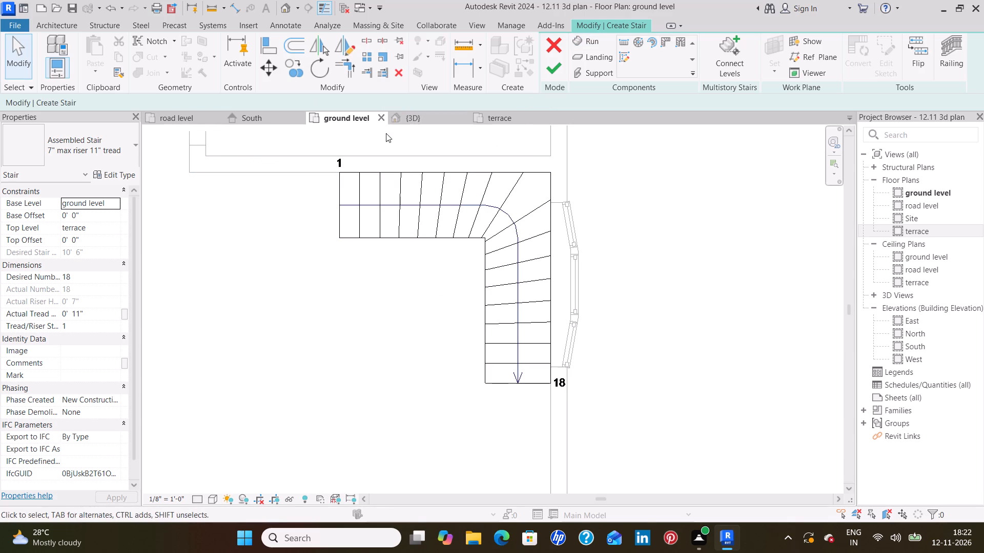
Examine the L-shaped winder stair in 3D from above and from the side, checking how it fits within the house walls.
{"action": "left_click", "coordinate": [422, 118]}
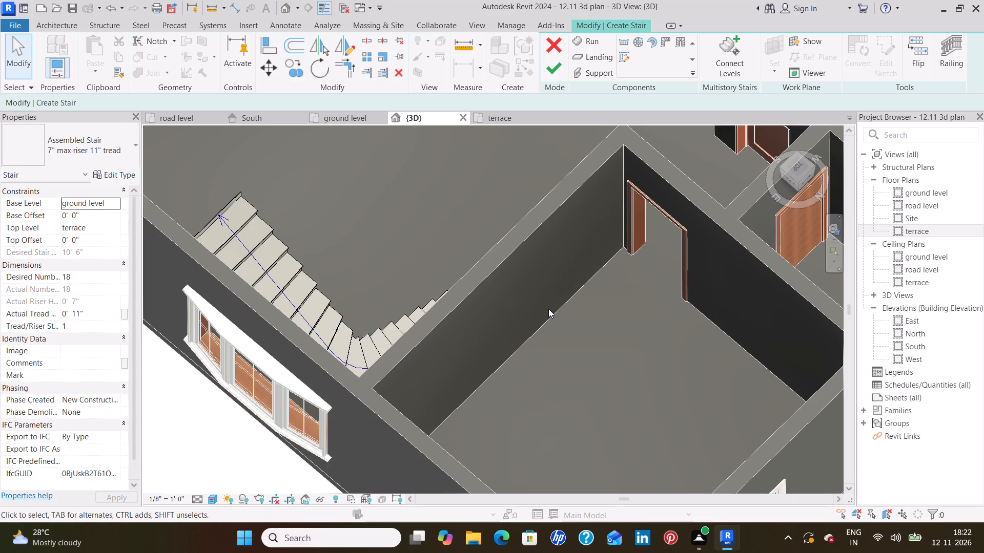
{"action": "middle_click_drag", "start_coordinate": [469, 148], "coordinate": [477, 228], "text": "shift"}
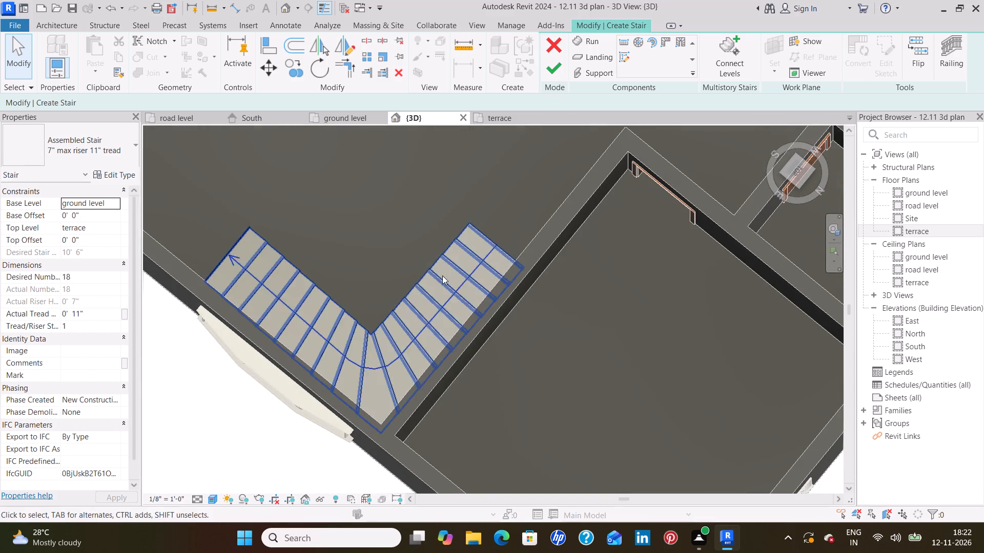
{"action": "middle_click_drag", "start_coordinate": [431, 291], "coordinate": [303, 253], "text": "shift"}
{"action": "middle_click_drag", "start_coordinate": [416, 225], "coordinate": [341, 334]}
{"action": "middle_click_drag", "start_coordinate": [334, 347], "coordinate": [332, 352]}
{"action": "middle_click_drag", "start_coordinate": [490, 203], "coordinate": [441, 210], "text": "shift"}
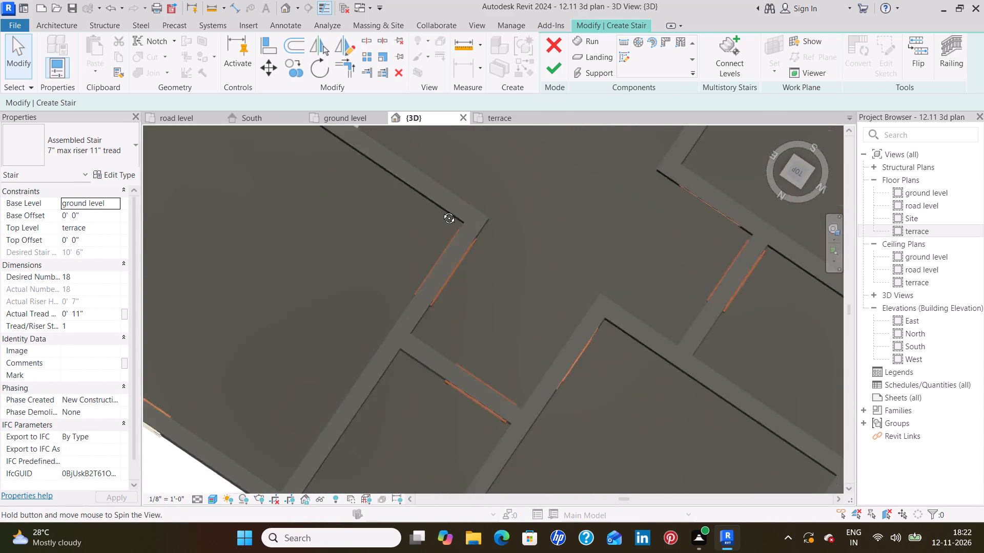
{"action": "middle_click_drag", "start_coordinate": [441, 210], "coordinate": [448, 156], "text": "shift"}
{"action": "middle_click_drag", "start_coordinate": [565, 224], "coordinate": [512, 230], "text": "shift"}
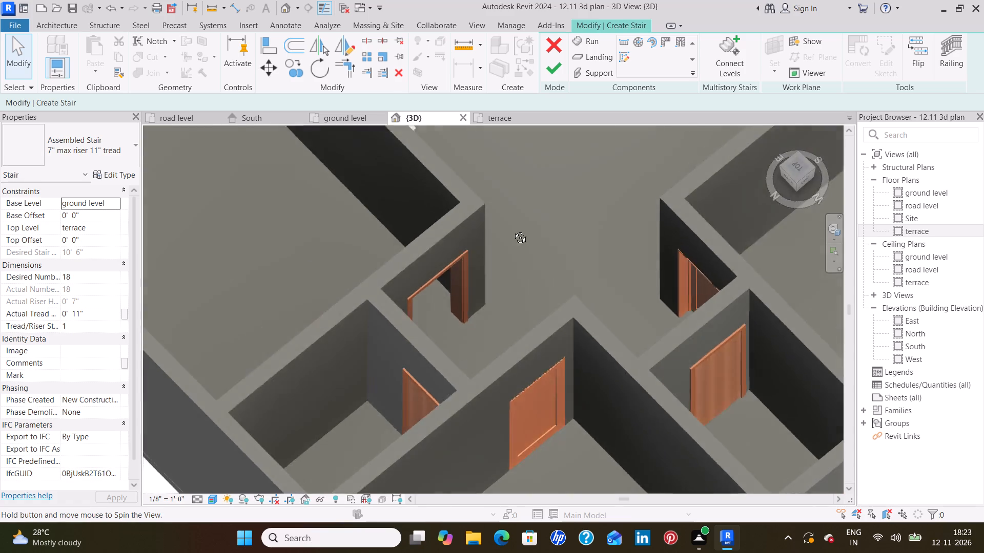
{"action": "middle_click_drag", "start_coordinate": [512, 230], "coordinate": [436, 227], "text": "shift"}
{"action": "middle_click_drag", "start_coordinate": [515, 274], "coordinate": [530, 158], "text": "shift"}
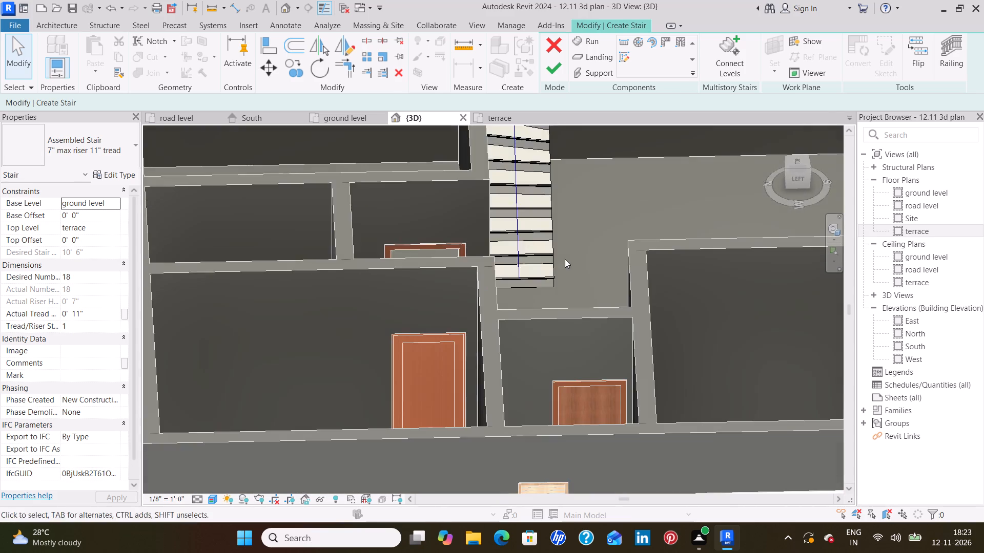
{"action": "middle_click_drag", "start_coordinate": [565, 259], "coordinate": [565, 199], "text": "shift"}
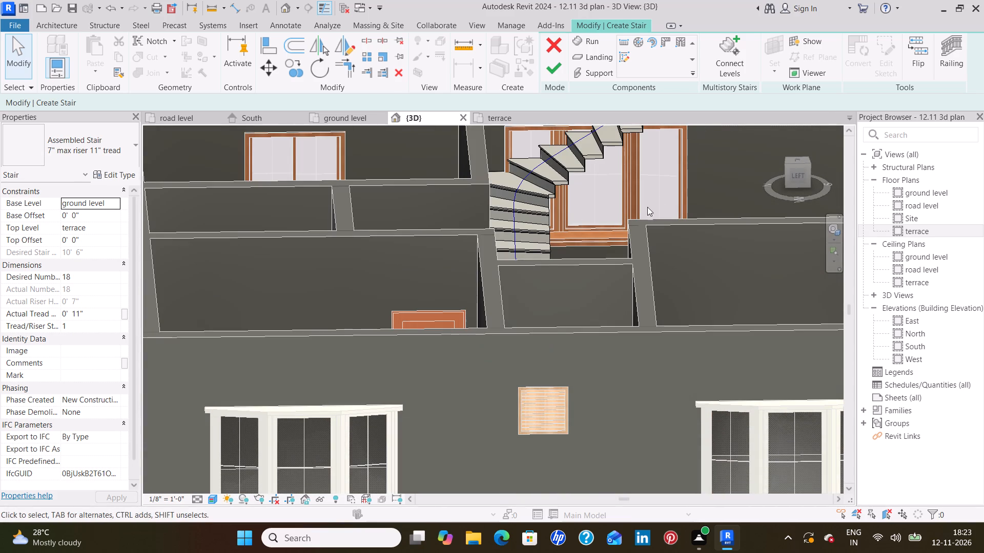
{"action": "left_click", "coordinate": [561, 175]}
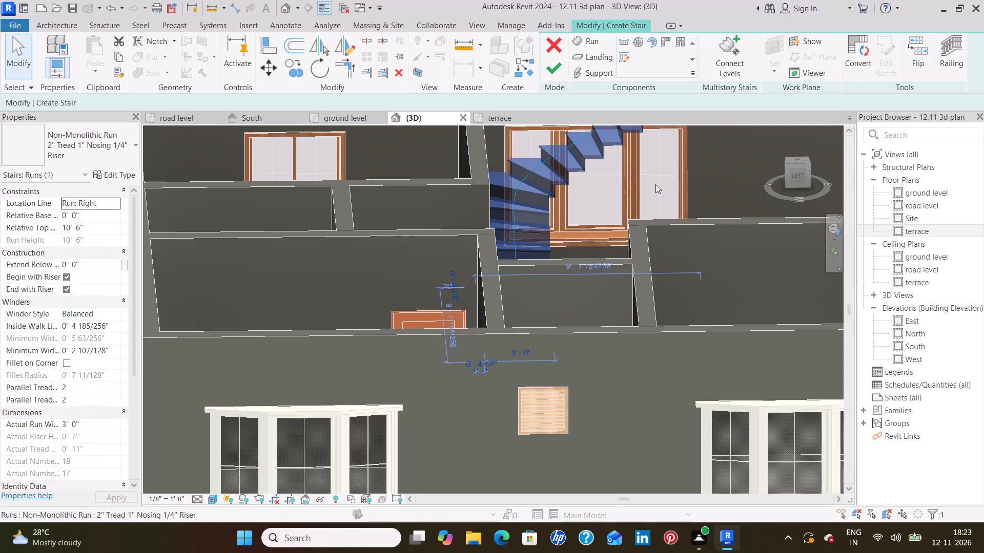
{"action": "left_click", "coordinate": [709, 173]}
{"action": "scroll", "coordinate": [604, 204], "scroll_direction": "down", "scroll_amount": 5}
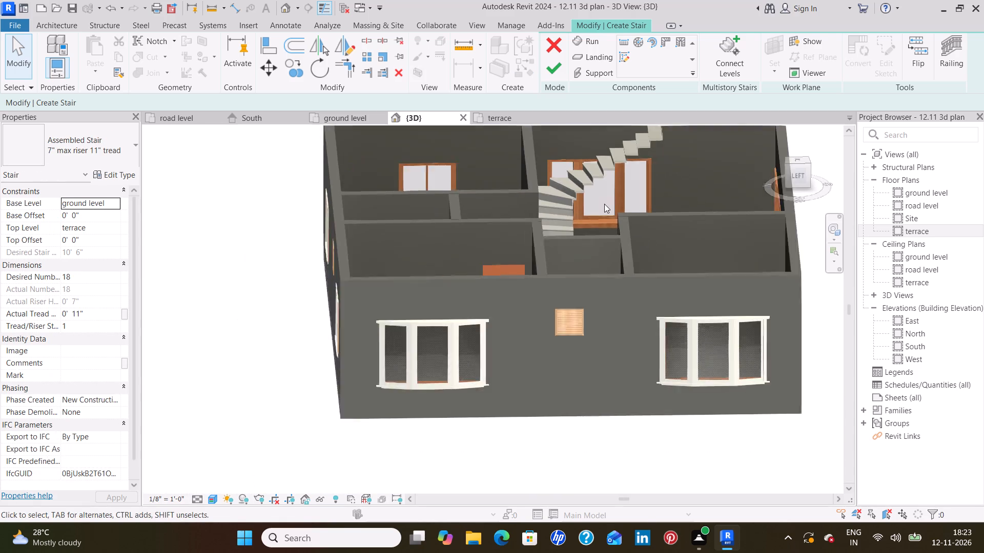
{"action": "middle_click_drag", "start_coordinate": [630, 175], "coordinate": [608, 246]}
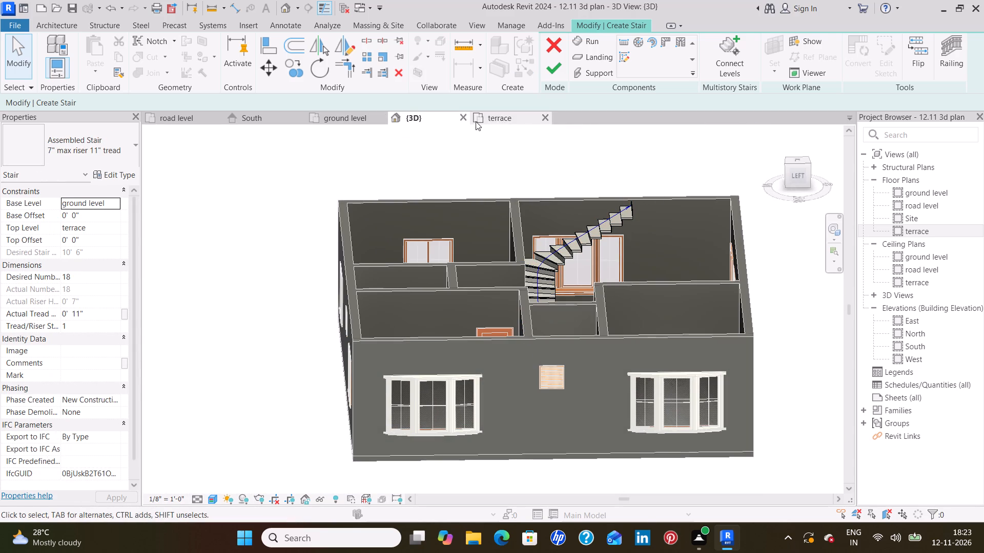
Finish the L-shaped winder stair from the ground level plan, keeping its 18 risers up to the terrace.
{"action": "left_click", "coordinate": [345, 122]}
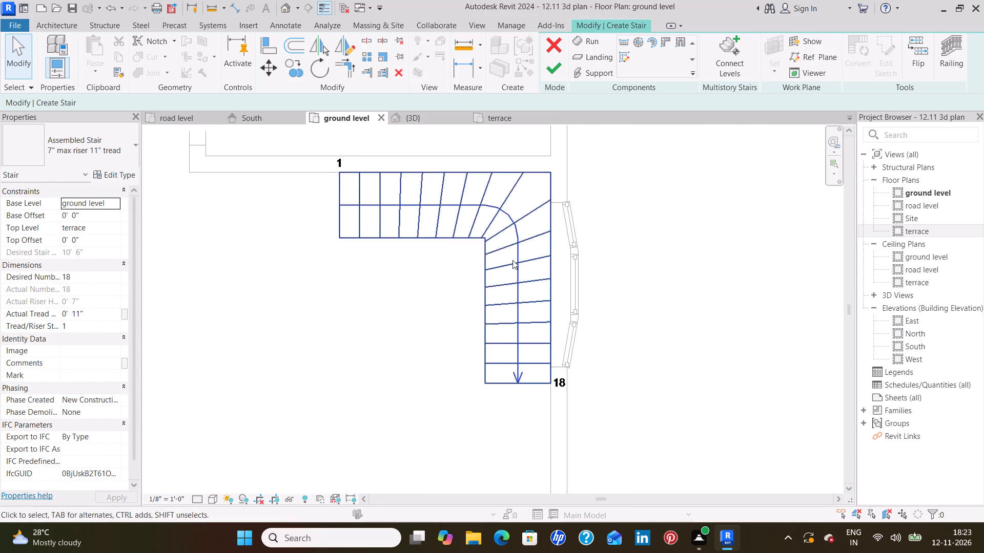
{"action": "scroll", "coordinate": [563, 246], "scroll_direction": "down", "scroll_amount": 3}
{"action": "middle_click_drag", "start_coordinate": [630, 220], "coordinate": [618, 252]}
{"action": "middle_click", "coordinate": [616, 254]}
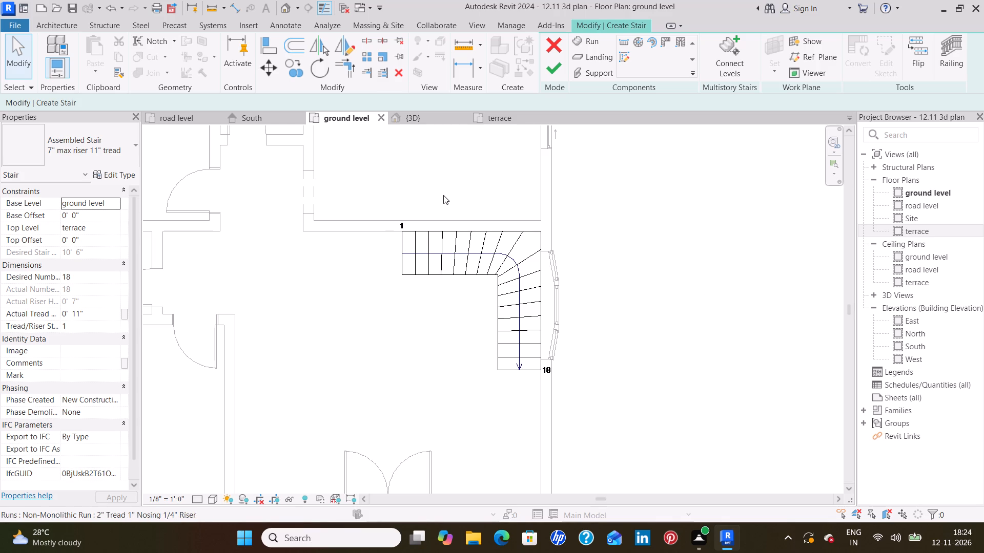
{"action": "scroll", "coordinate": [443, 195], "scroll_direction": "down", "scroll_amount": 2}
{"action": "middle_click_drag", "start_coordinate": [424, 200], "coordinate": [461, 288]}
{"action": "scroll", "coordinate": [466, 274], "scroll_direction": "down", "scroll_amount": 2}
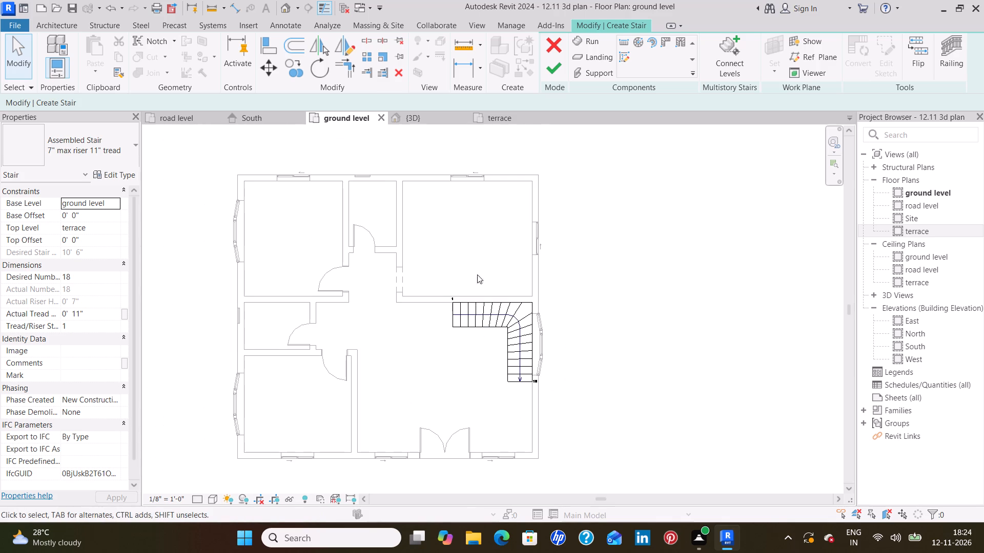
{"action": "middle_click", "coordinate": [482, 277]}
{"action": "left_click", "coordinate": [552, 65]}
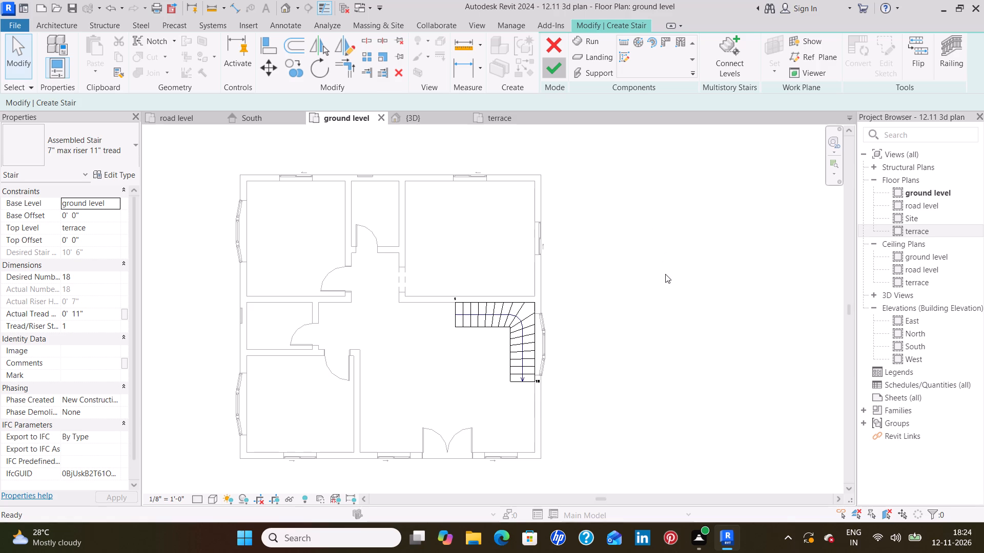
{"action": "left_click", "coordinate": [665, 276]}
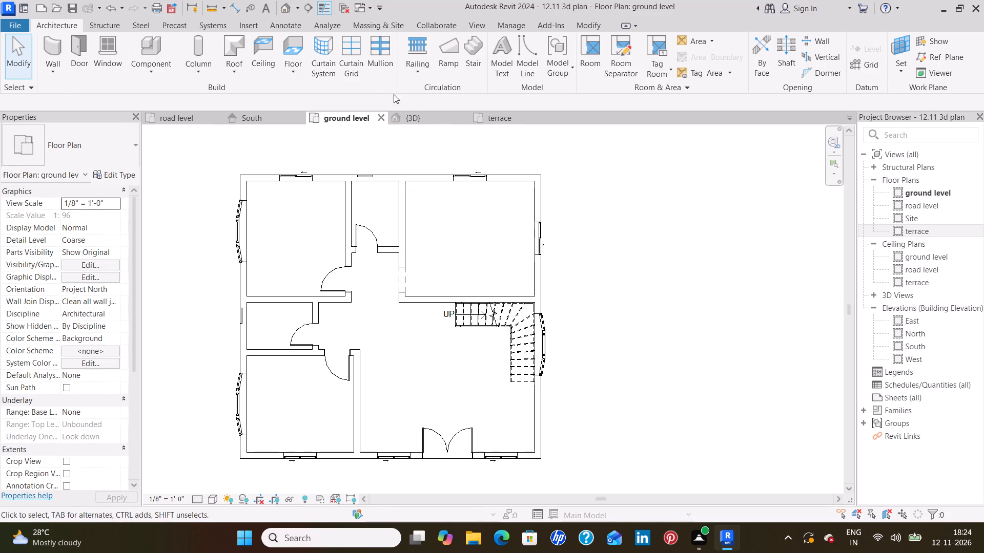
Start a new floor on the ground level and duplicate the Generic - 2" 8 floor type under the suggested name.
{"action": "left_click", "coordinate": [291, 51]}
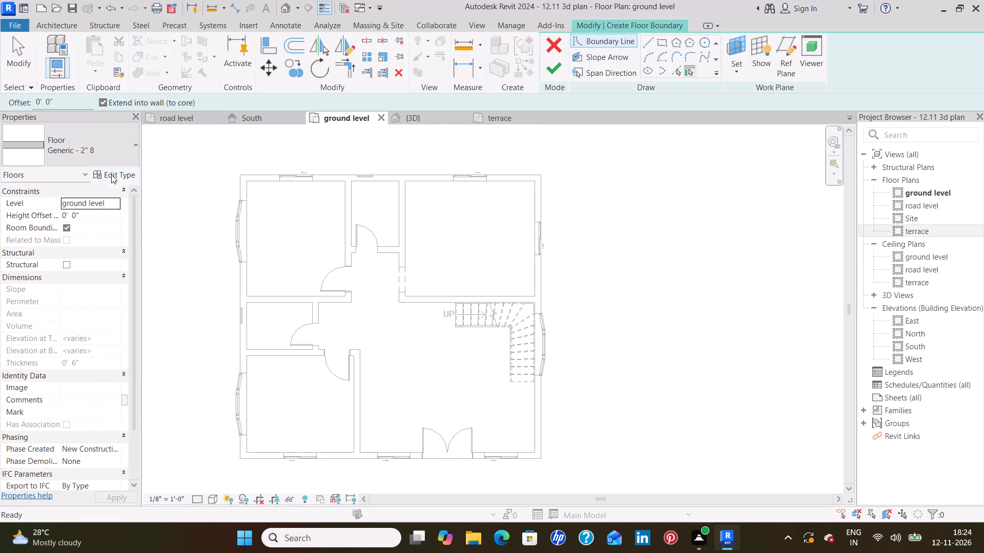
{"action": "left_click", "coordinate": [121, 178]}
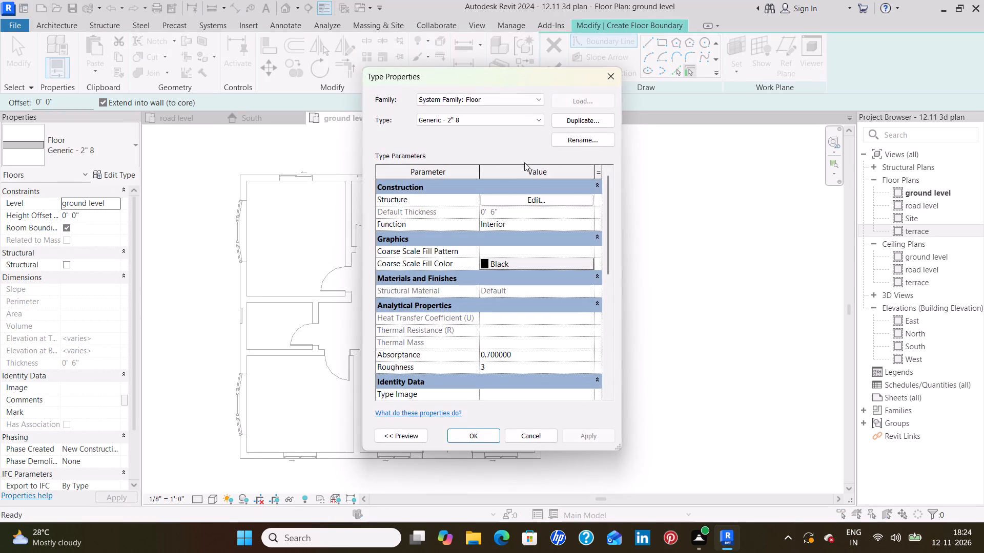
{"action": "left_click", "coordinate": [606, 115]}
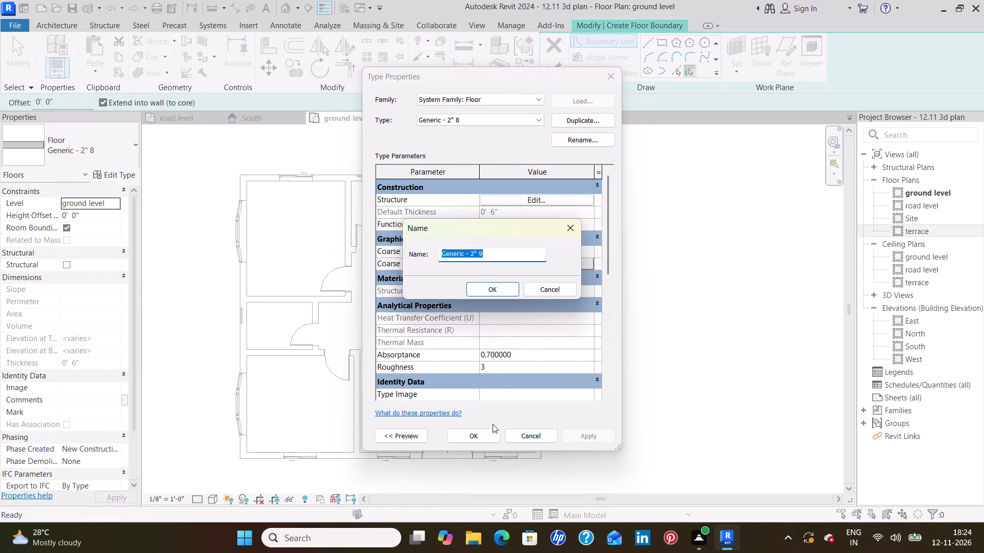
{"action": "left_click", "coordinate": [491, 284]}
{"action": "left_click", "coordinate": [478, 436]}
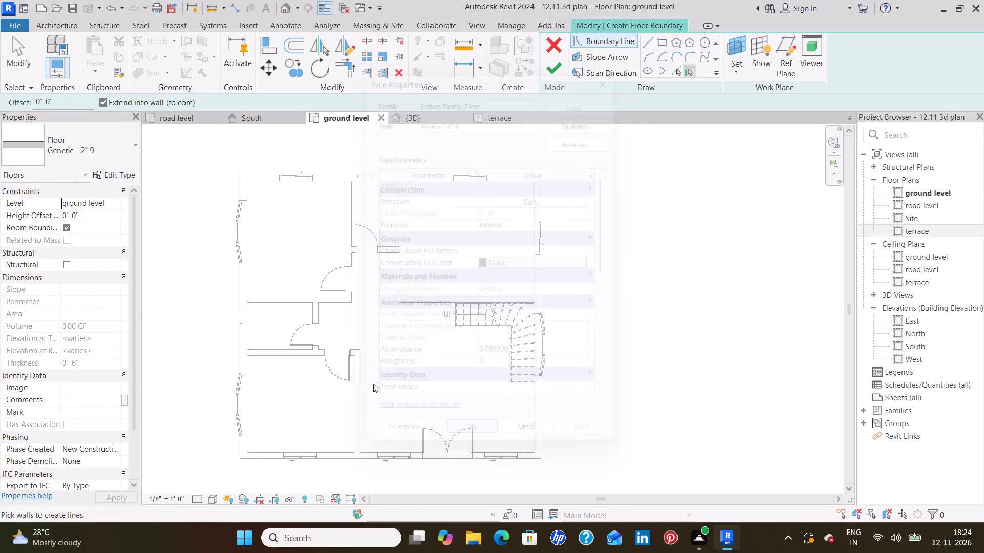
Sketch a rectangular floor boundary offset 2' outward from the house's outer wall corners.
{"action": "left_click", "coordinate": [665, 42]}
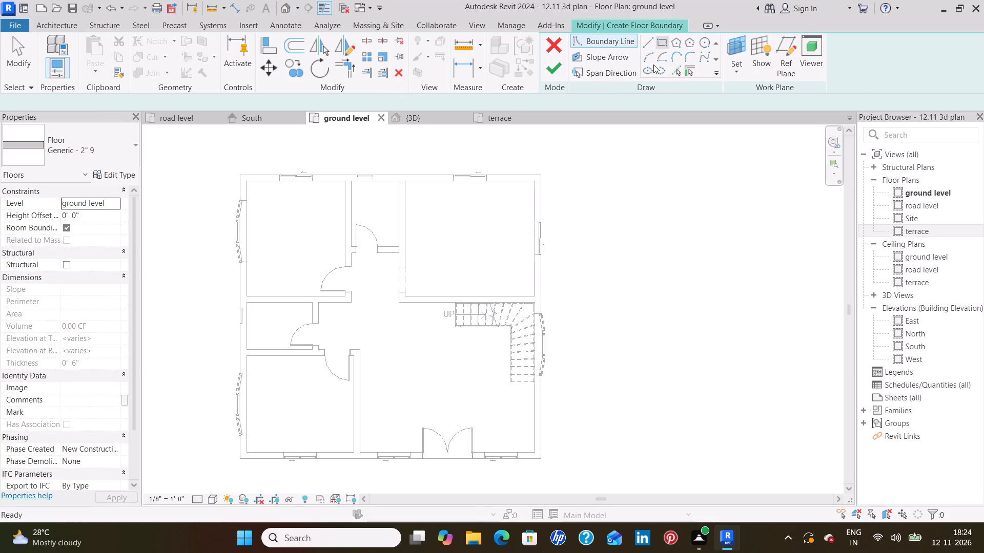
{"action": "left_click", "coordinate": [95, 100]}
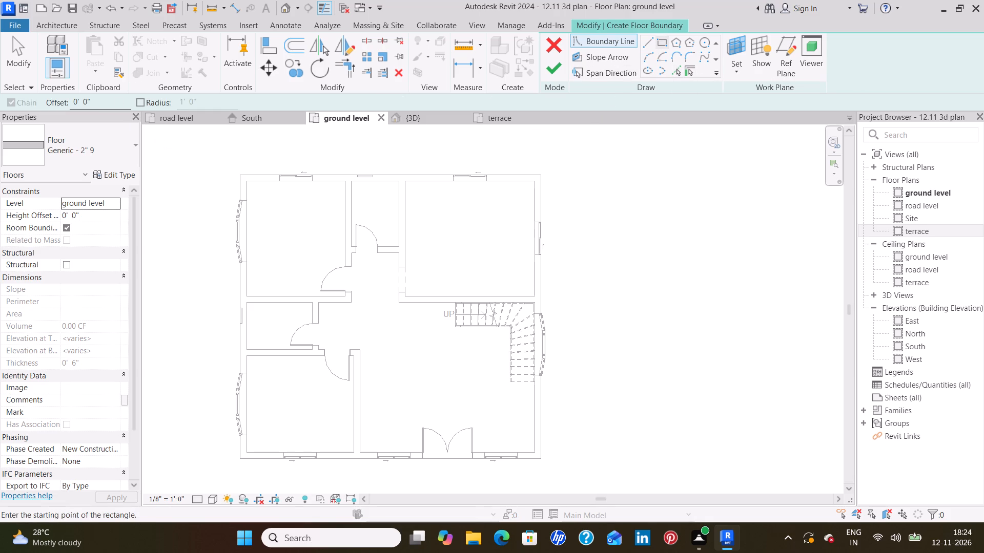
{"action": "key", "text": "BackSpace"}
{"action": "key", "text": "BackSpace"}
{"action": "key", "text": "BackSpace"}
{"action": "key", "text": "BackSpace"}
{"action": "key", "text": "BackSpace"}
{"action": "key", "text": "BackSpace"}
{"action": "key", "text": "2"}
{"action": "key", "text": "apostrophe"}
{"action": "key", "text": "Return"}
{"action": "left_click", "coordinate": [240, 174]}
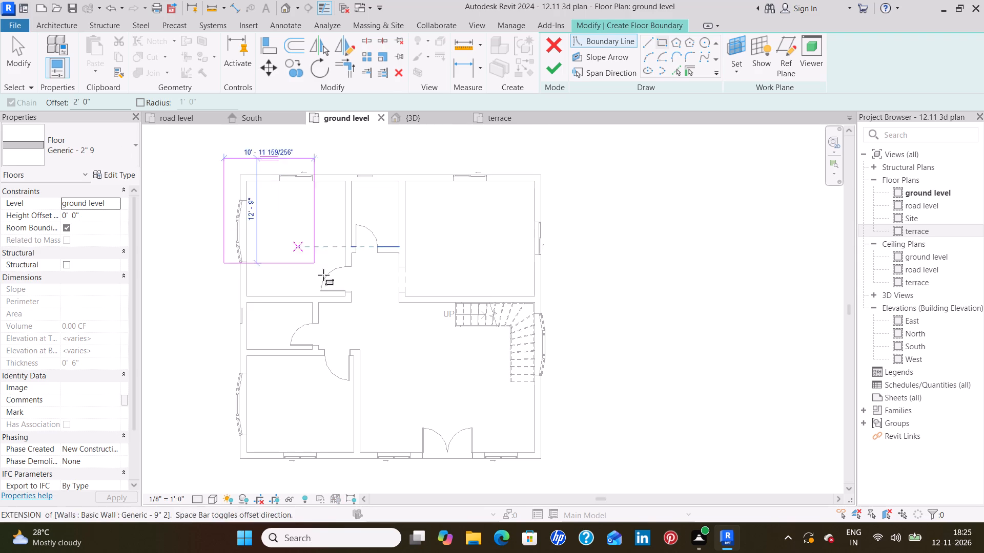
{"action": "left_click", "coordinate": [541, 458]}
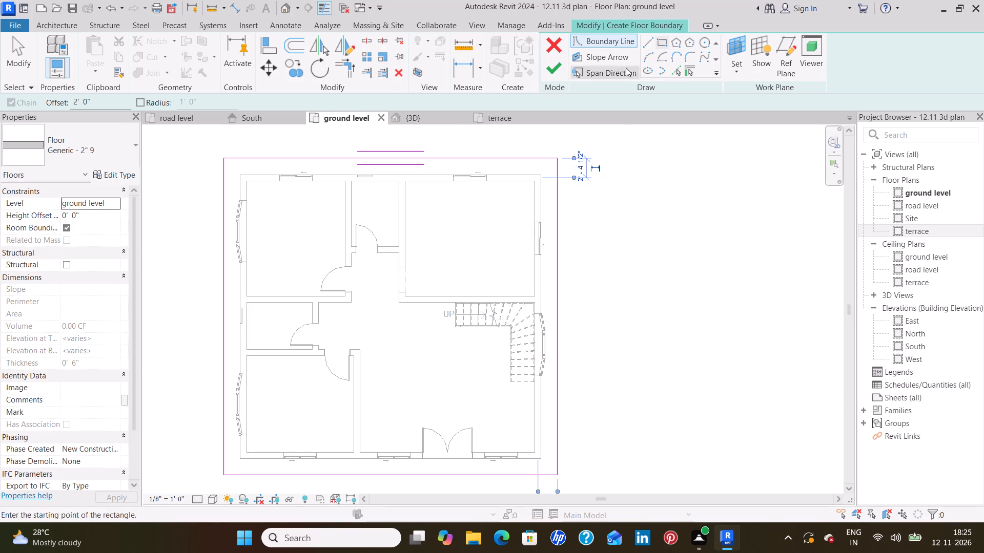
Trace the L-shaped stair outline with a closed chain of floor boundary lines, using the 2' offset.
{"action": "left_click", "coordinate": [642, 40]}
{"action": "scroll", "coordinate": [430, 334], "scroll_direction": "up", "scroll_amount": 4}
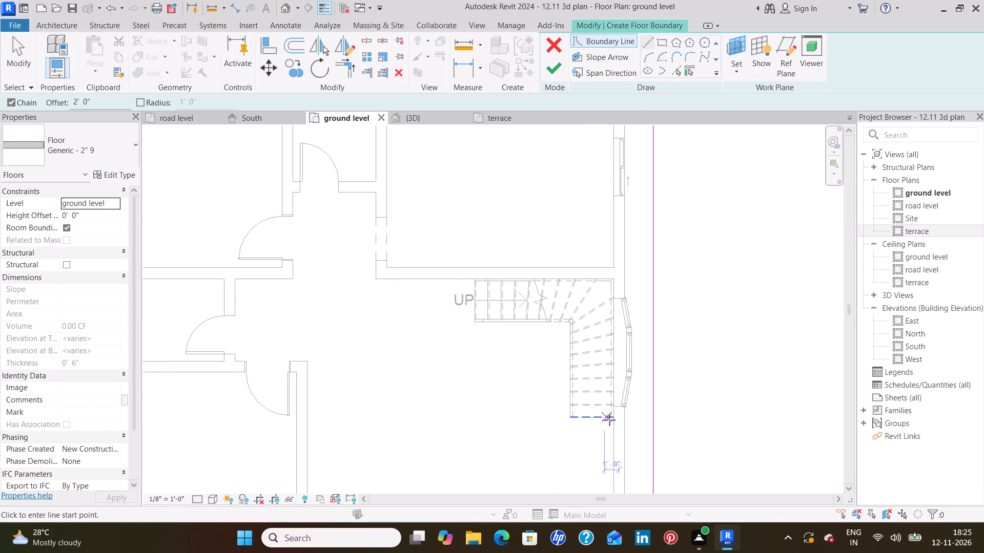
{"action": "left_click", "coordinate": [570, 418]}
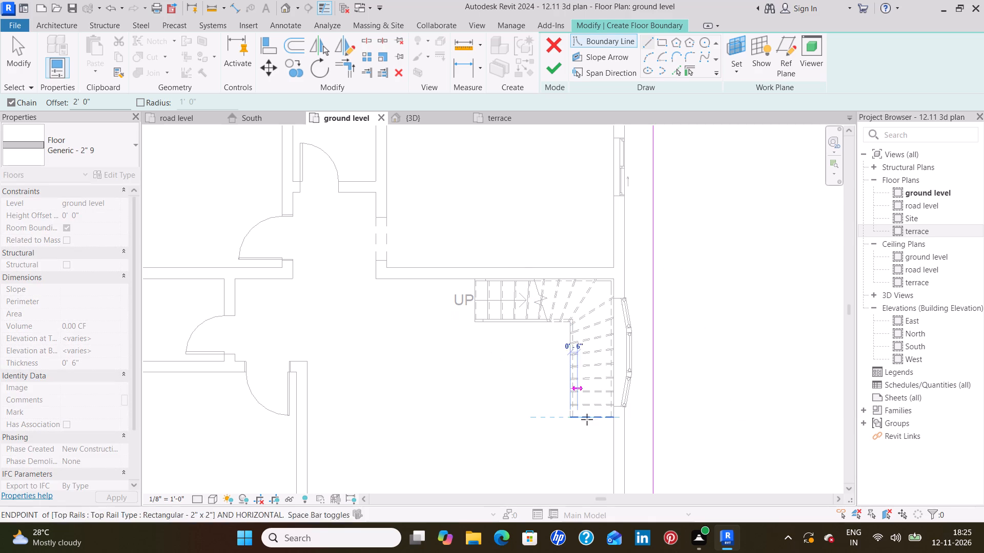
{"action": "left_click", "coordinate": [613, 417]}
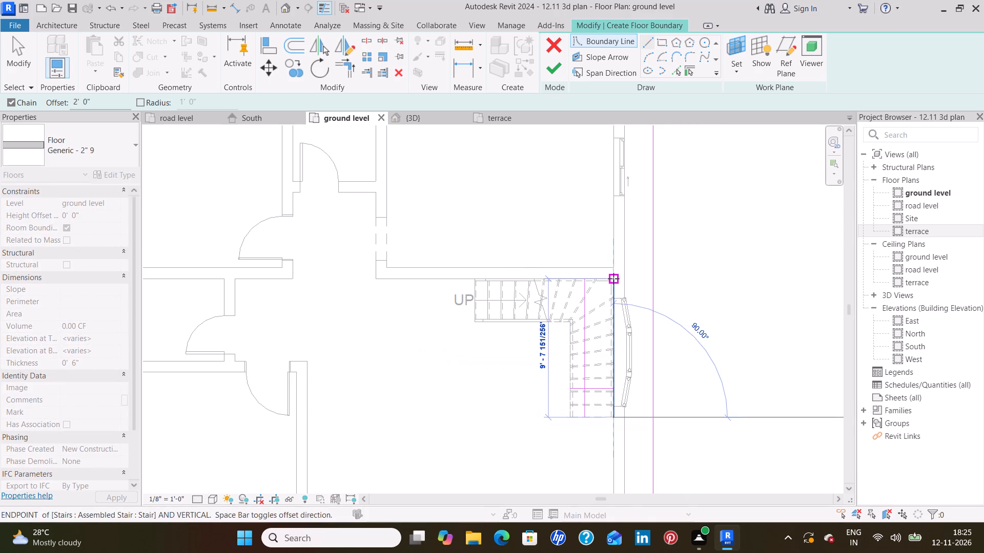
{"action": "left_click", "coordinate": [613, 279]}
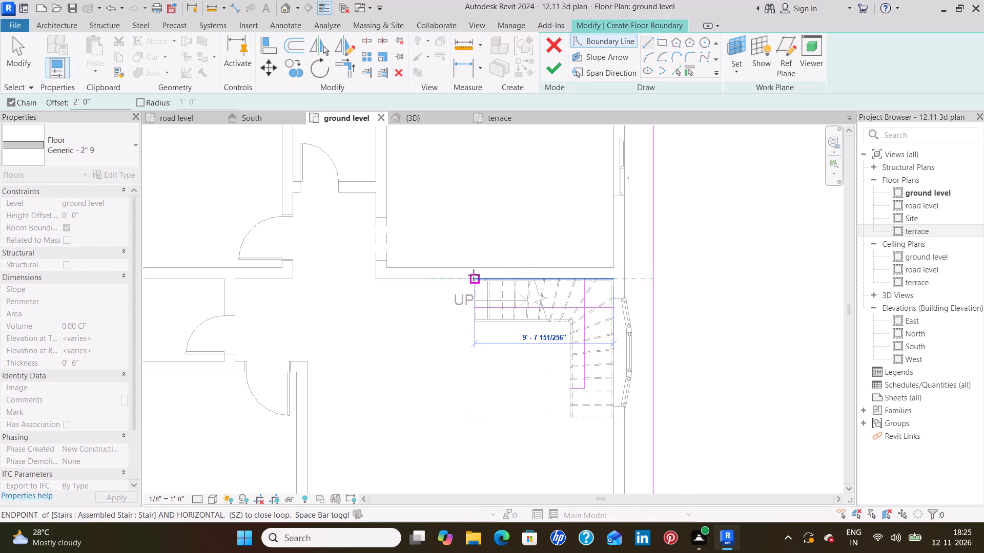
{"action": "left_click", "coordinate": [474, 277]}
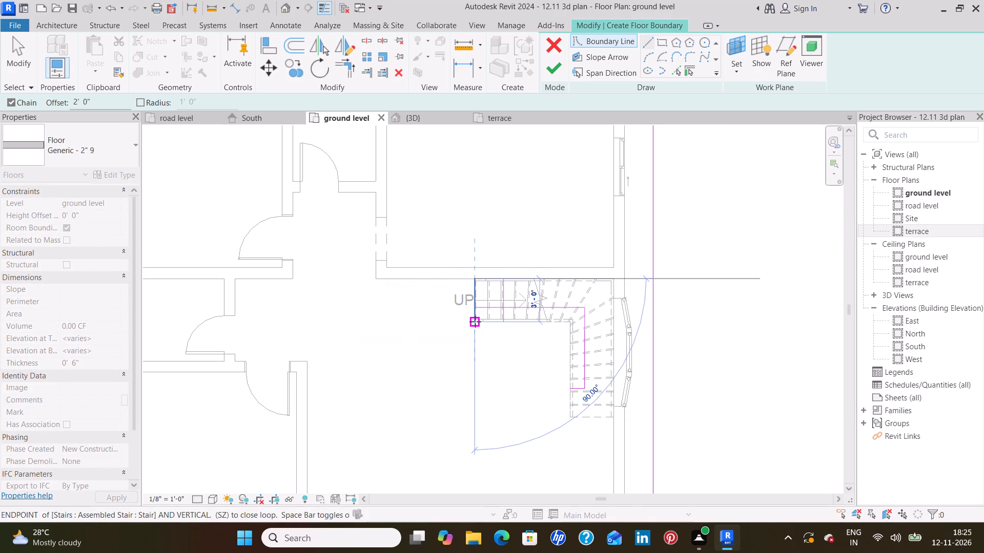
{"action": "left_click", "coordinate": [475, 322]}
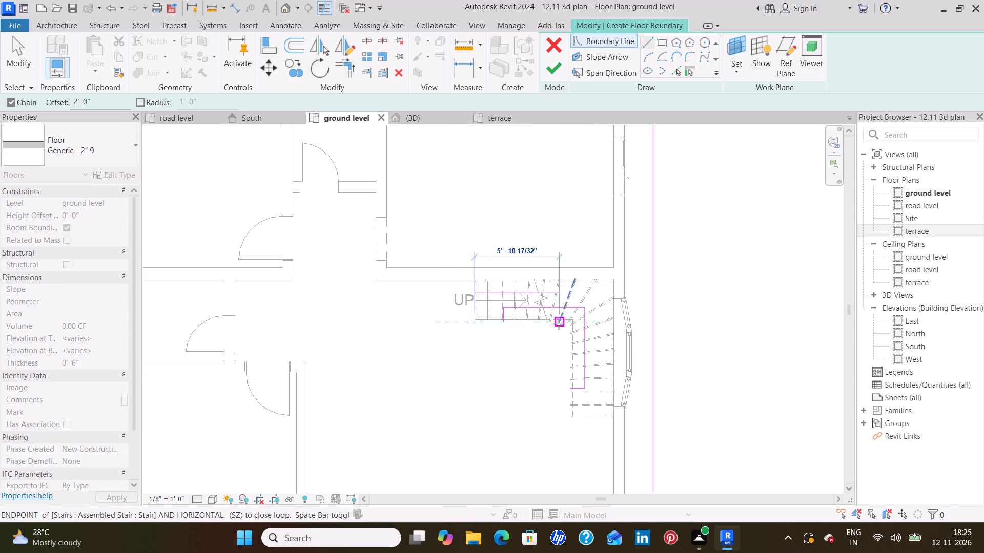
{"action": "scroll", "coordinate": [567, 324], "scroll_direction": "up", "scroll_amount": 7}
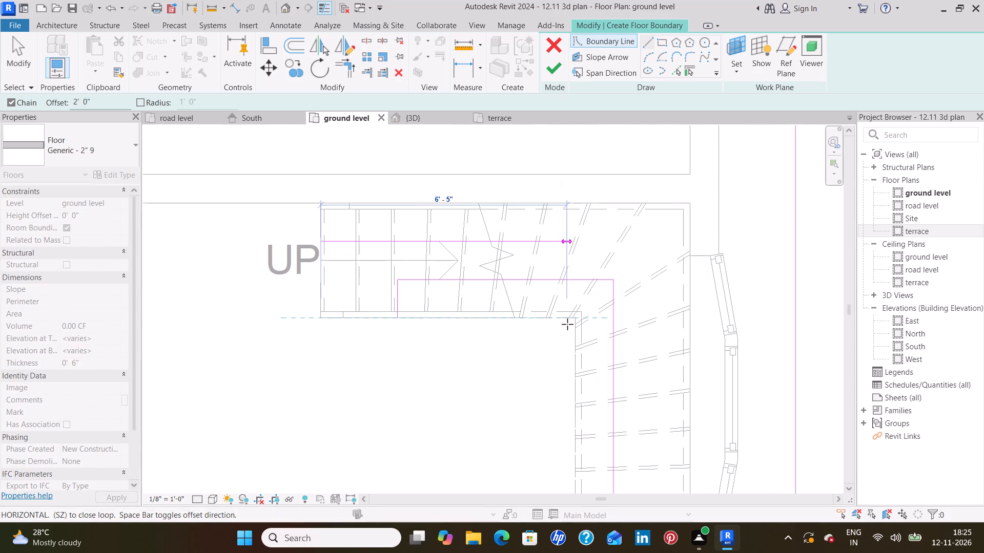
{"action": "left_click", "coordinate": [576, 321]}
{"action": "middle_click_drag", "start_coordinate": [556, 421], "coordinate": [556, 332]}
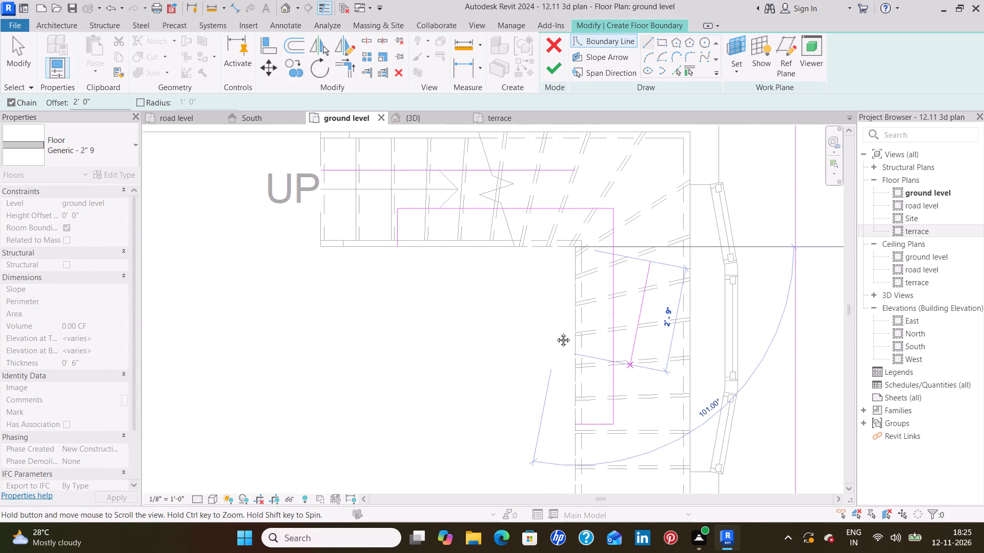
{"action": "middle_click_drag", "start_coordinate": [556, 332], "coordinate": [556, 328]}
{"action": "middle_click_drag", "start_coordinate": [570, 450], "coordinate": [574, 351]}
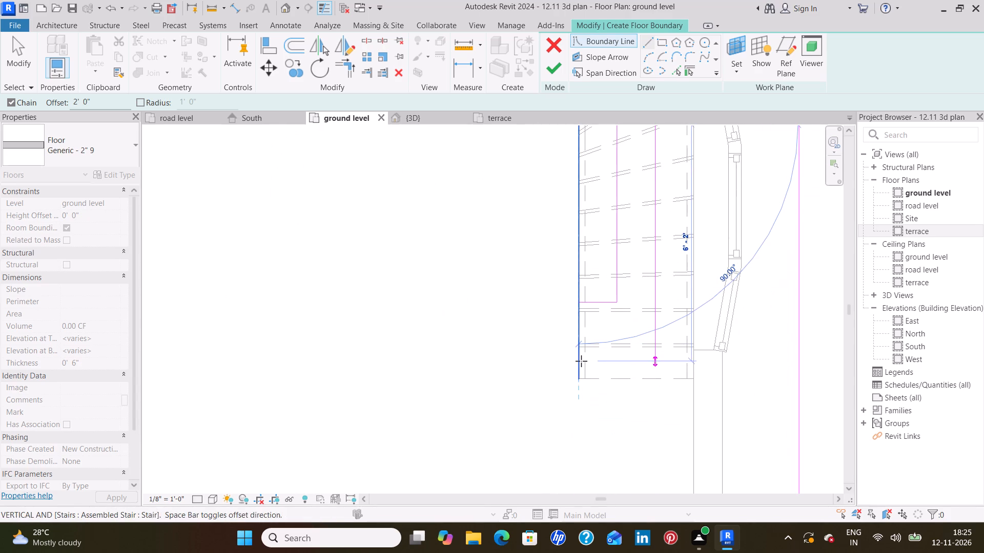
{"action": "left_click", "coordinate": [575, 376]}
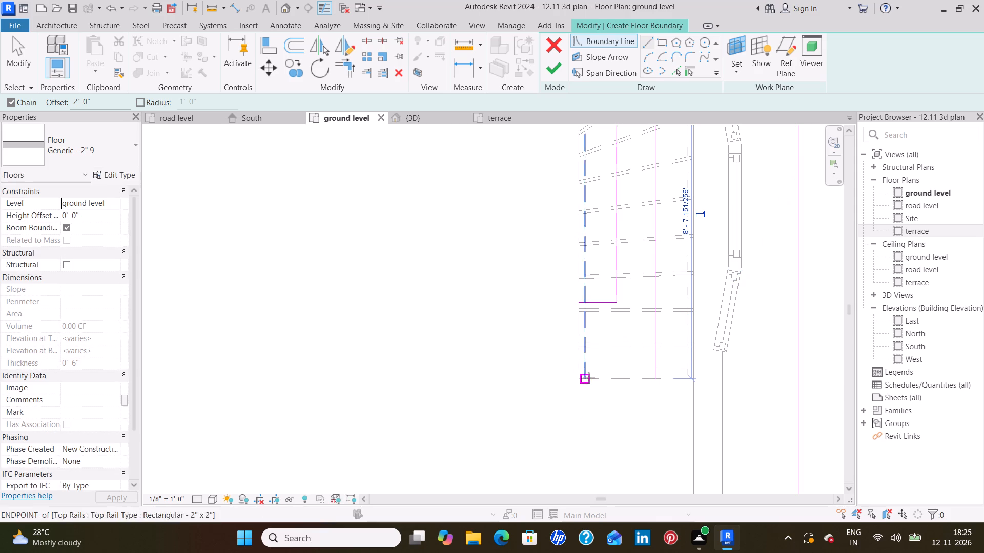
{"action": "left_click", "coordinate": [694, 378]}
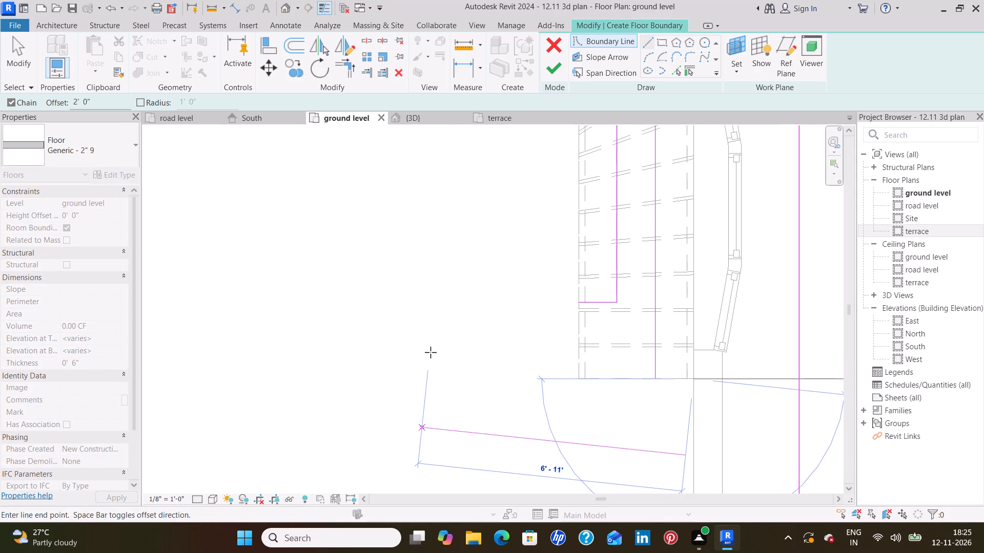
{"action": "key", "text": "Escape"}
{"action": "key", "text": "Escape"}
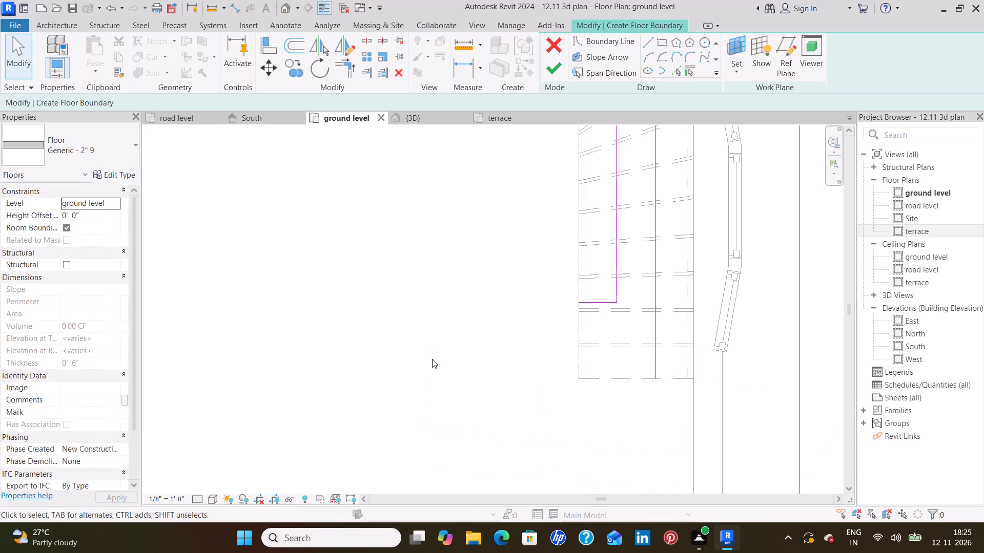
Delete the misplaced offset boundary lines along the stair's vertical flight, including the short line across its end.
{"action": "middle_click_drag", "start_coordinate": [419, 414], "coordinate": [403, 450]}
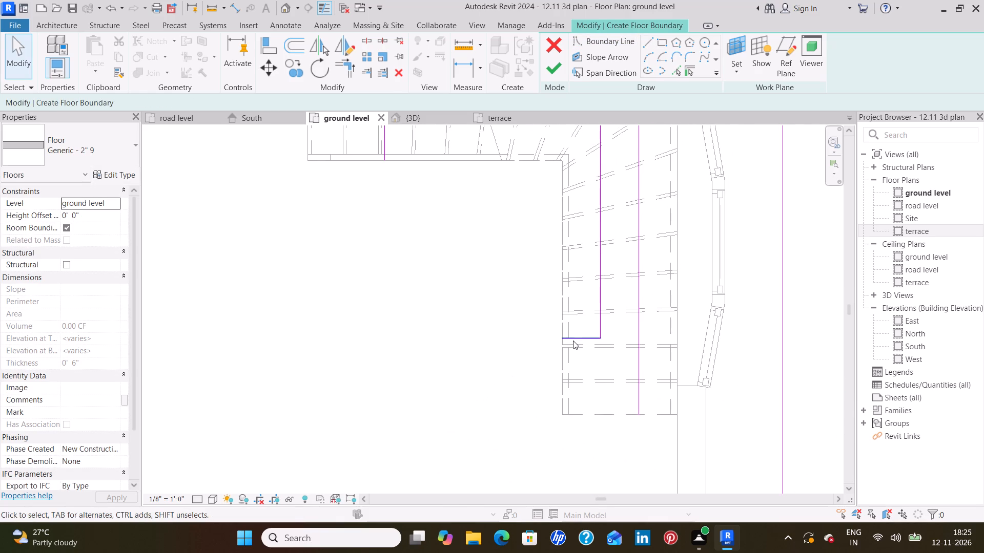
{"action": "left_click", "coordinate": [573, 341]}
{"action": "key", "text": "Delete"}
{"action": "key", "text": "Delete"}
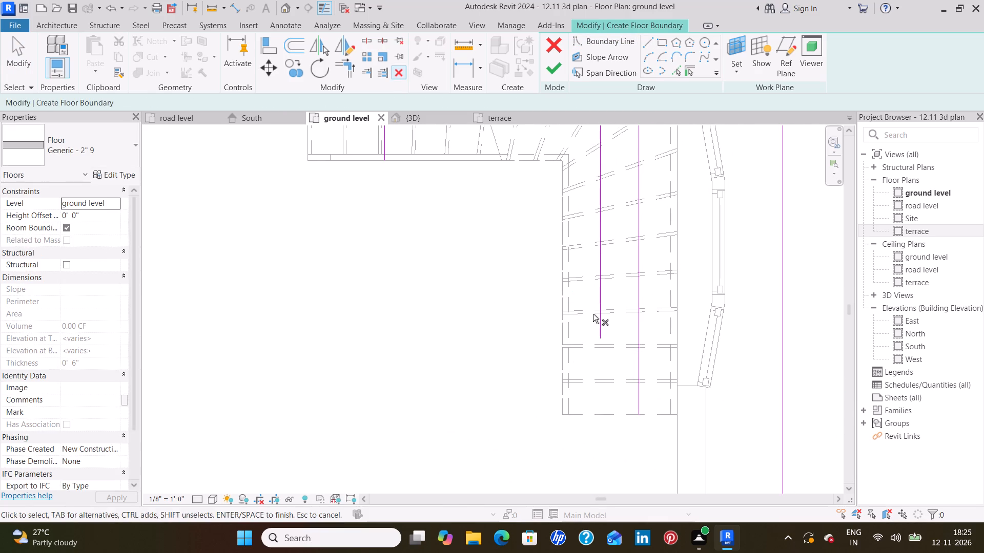
{"action": "left_click", "coordinate": [598, 313]}
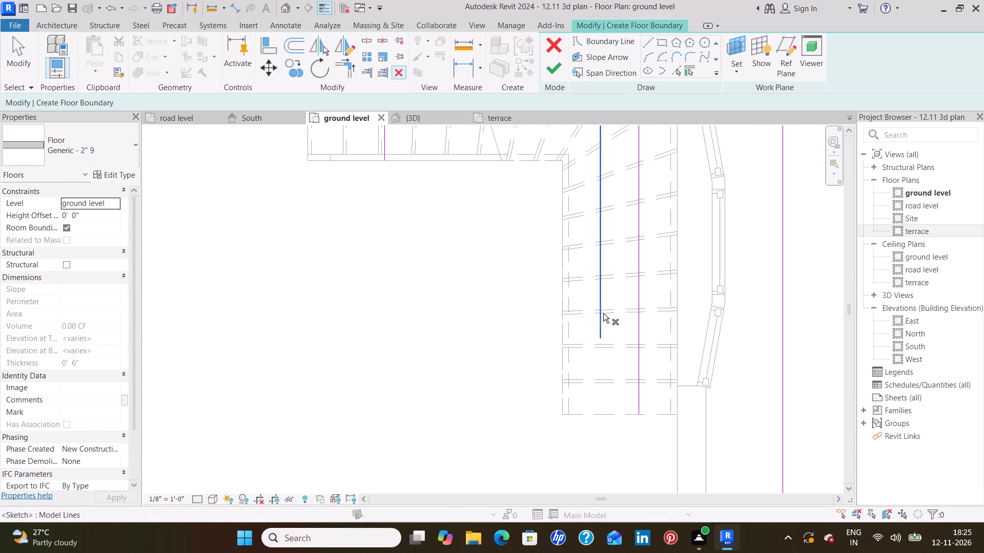
{"action": "left_click", "coordinate": [602, 315]}
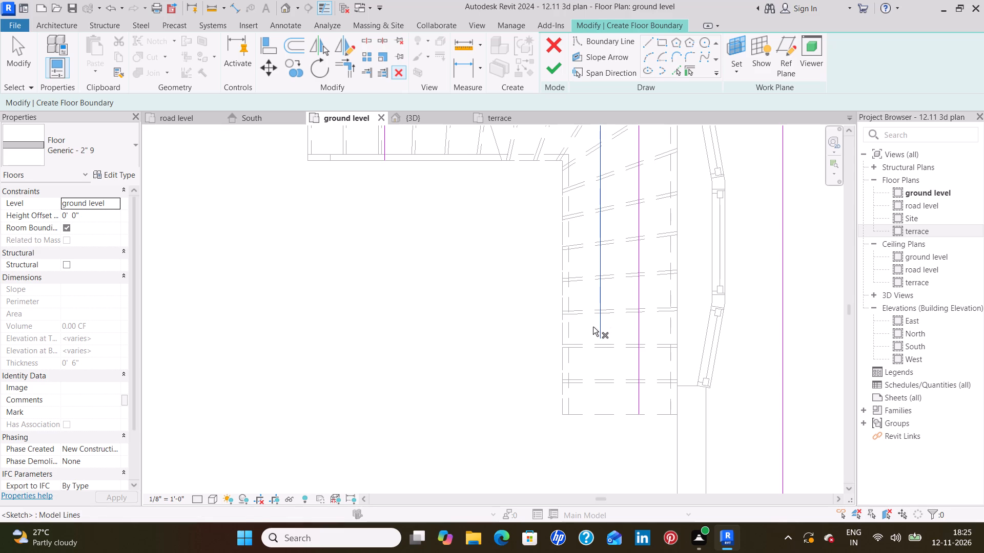
{"action": "key", "text": "Escape"}
{"action": "left_click", "coordinate": [599, 325]}
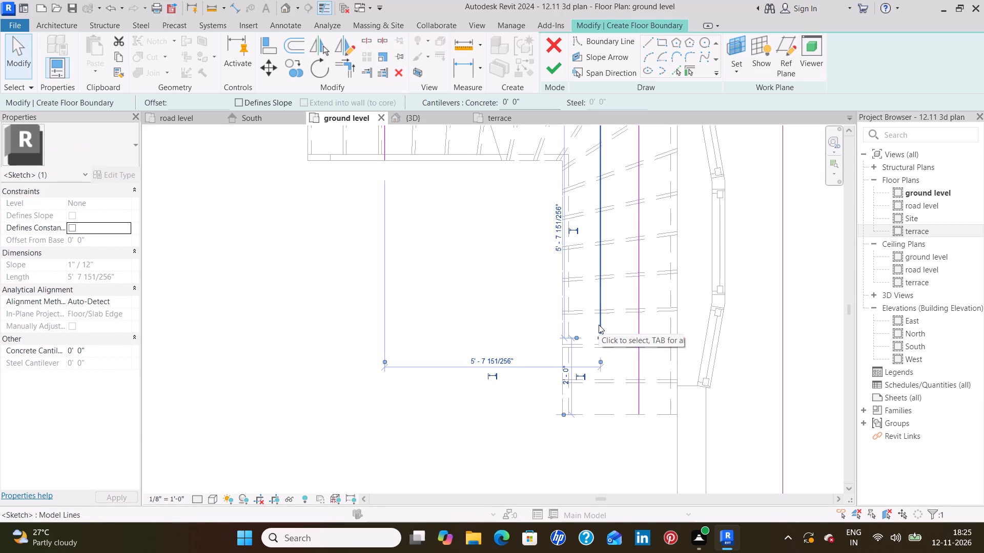
{"action": "key", "text": "Delete"}
{"action": "left_click", "coordinate": [643, 334]}
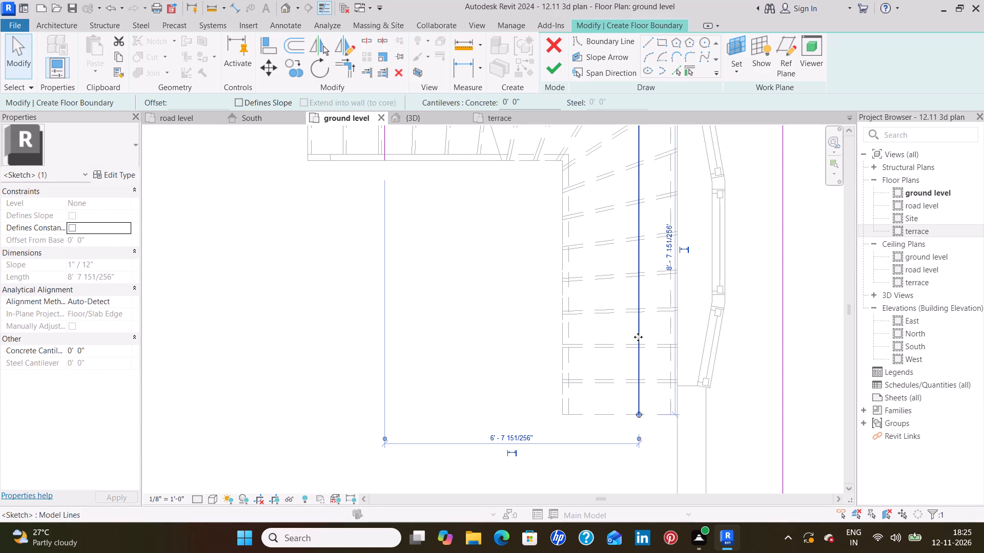
{"action": "key", "text": "Delete"}
Delete the remaining offset boundary lines along the stair's horizontal flight, including the short line near its start.
{"action": "middle_click_drag", "start_coordinate": [504, 279], "coordinate": [510, 381]}
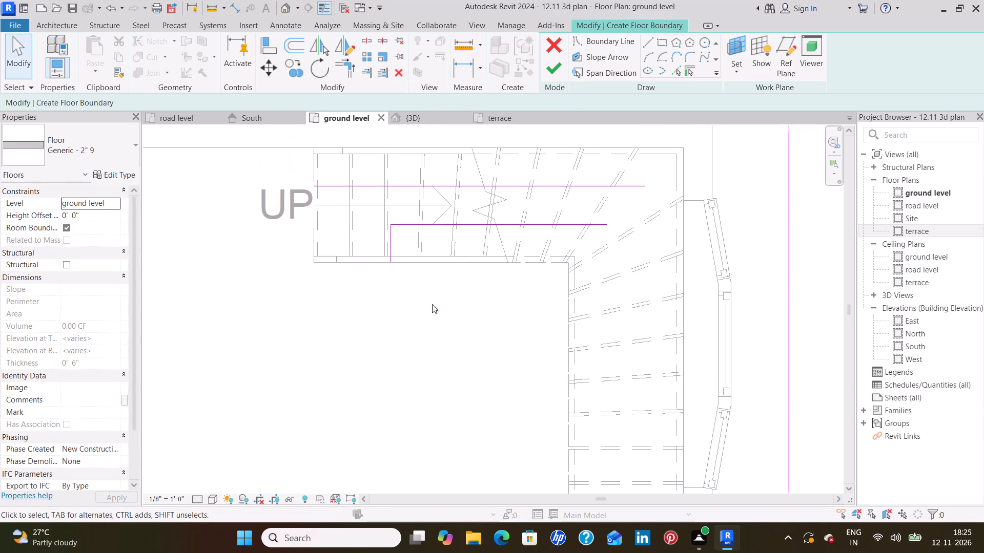
{"action": "left_click", "coordinate": [430, 223]}
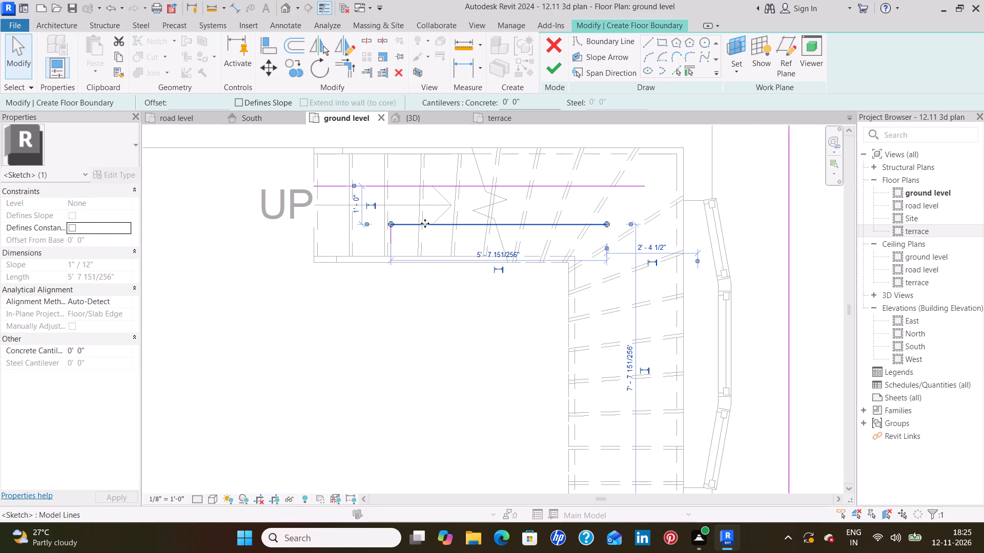
{"action": "key", "text": "Delete"}
{"action": "left_click", "coordinate": [391, 230]}
{"action": "key", "text": "Delete"}
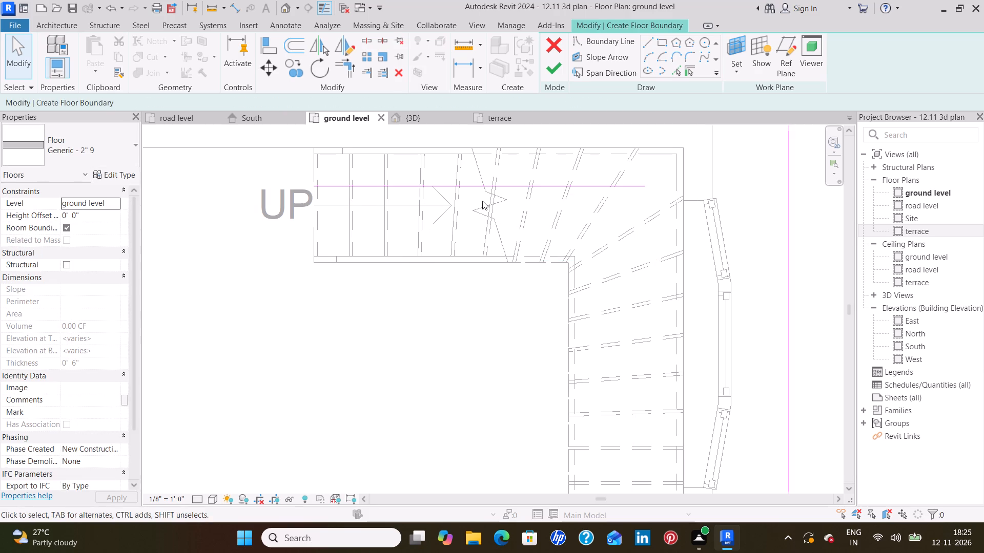
{"action": "left_click", "coordinate": [485, 188]}
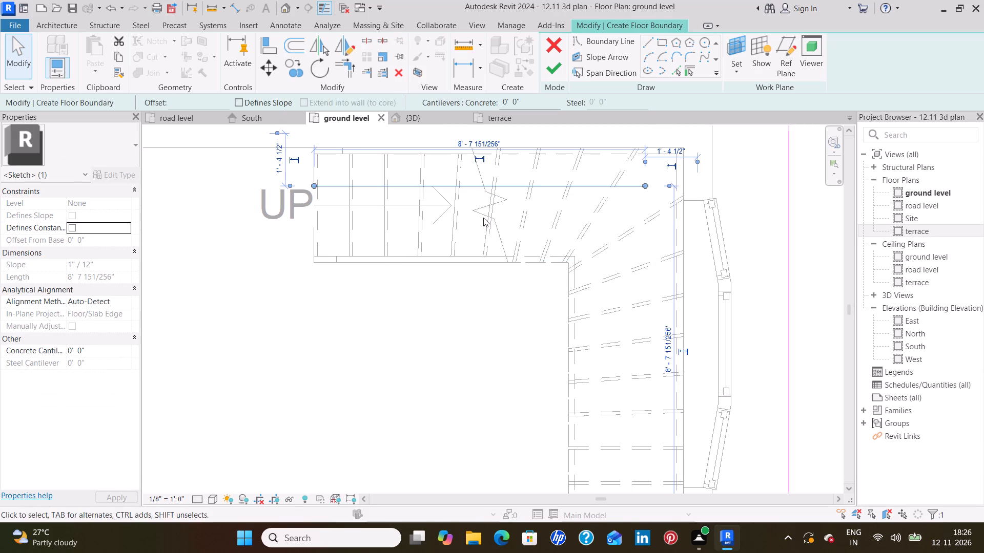
{"action": "key", "text": "Delete"}
Trace the L-shaped stair outline with a closed chain of boundary lines at 0' 0" offset, outer sides about 9'-7", and finish the floor sketch.
{"action": "scroll", "coordinate": [481, 226], "scroll_direction": "down", "scroll_amount": 3}
{"action": "middle_click_drag", "start_coordinate": [439, 309], "coordinate": [440, 298]}
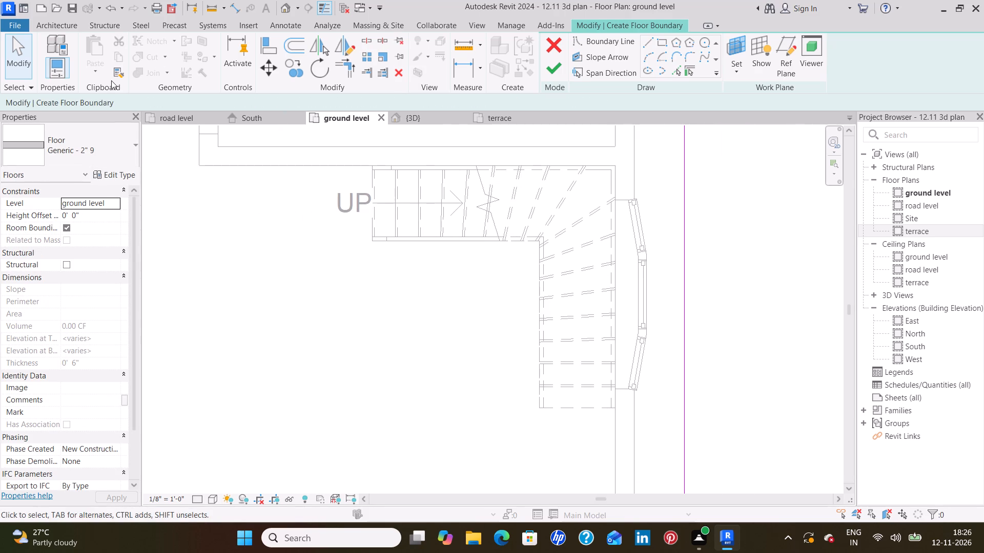
{"action": "left_click", "coordinate": [609, 43]}
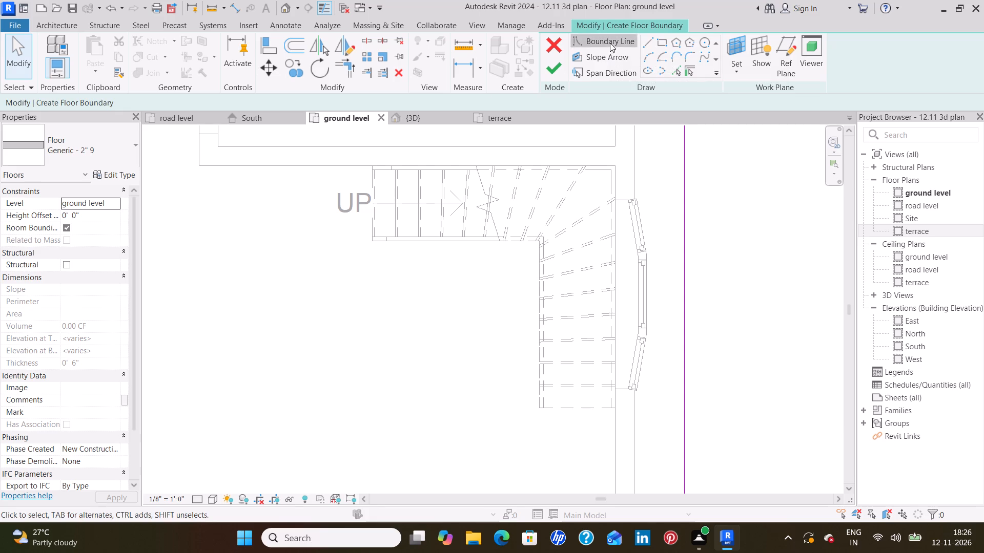
{"action": "left_click", "coordinate": [652, 42]}
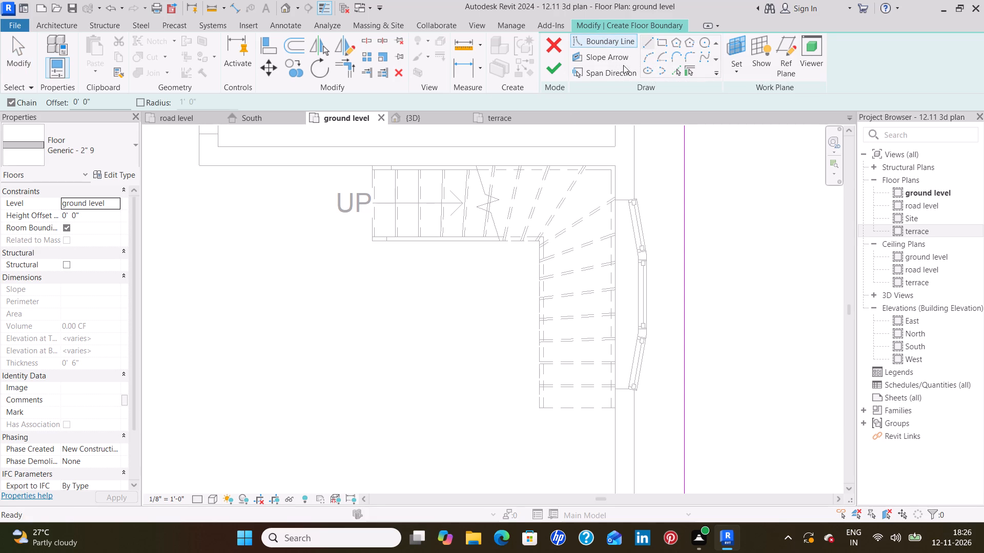
{"action": "middle_click_drag", "start_coordinate": [330, 198], "coordinate": [332, 272]}
{"action": "middle_click", "coordinate": [332, 273]}
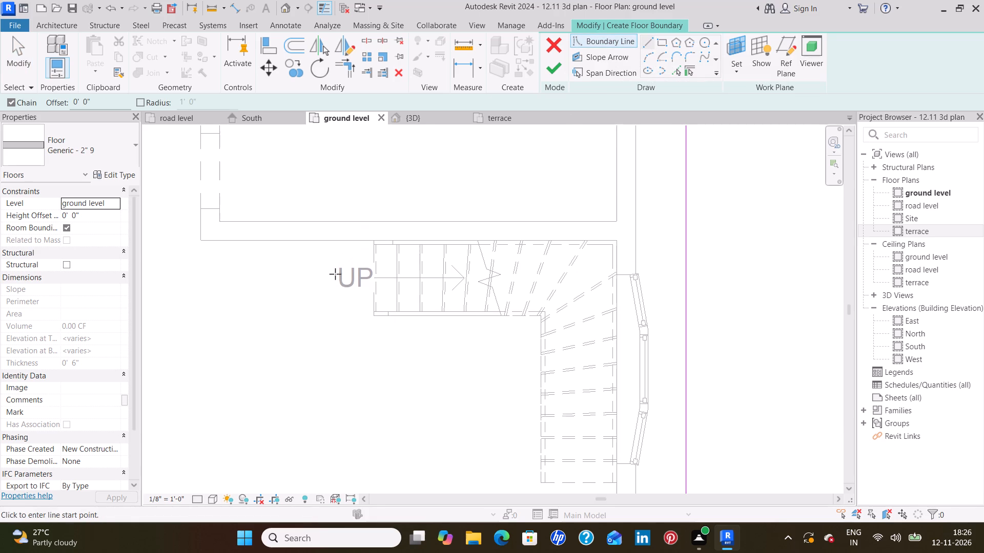
{"action": "left_click", "coordinate": [374, 240]}
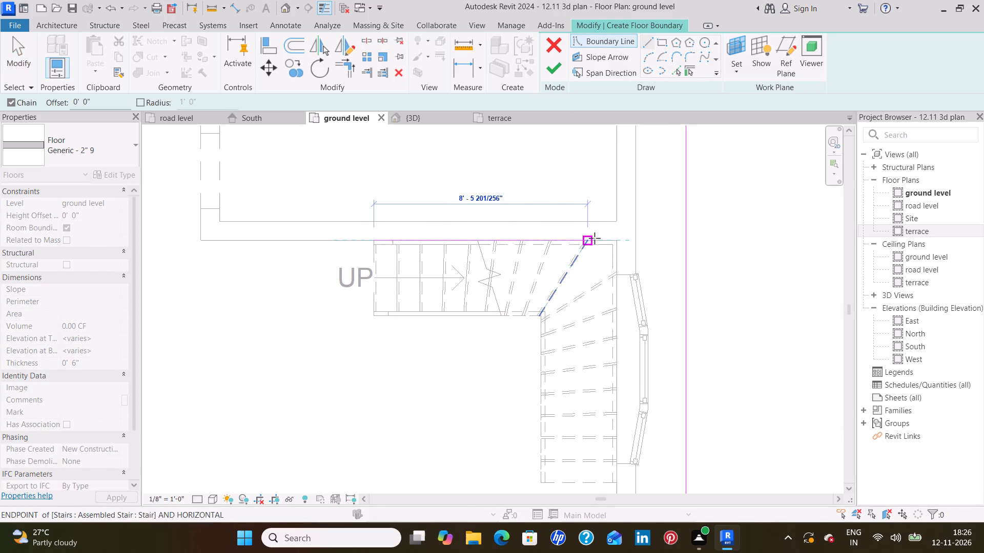
{"action": "left_click", "coordinate": [617, 239]}
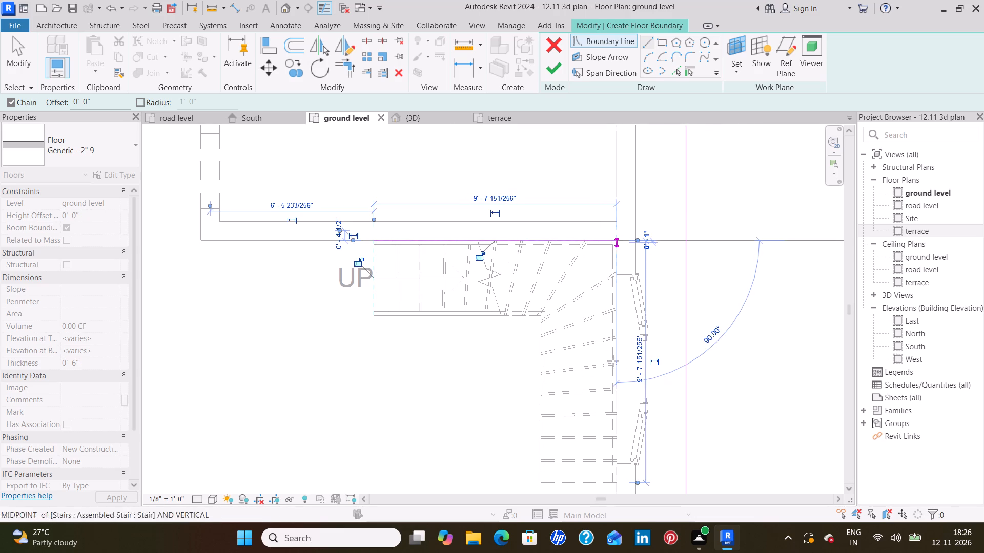
{"action": "middle_click_drag", "start_coordinate": [610, 352], "coordinate": [577, 224]}
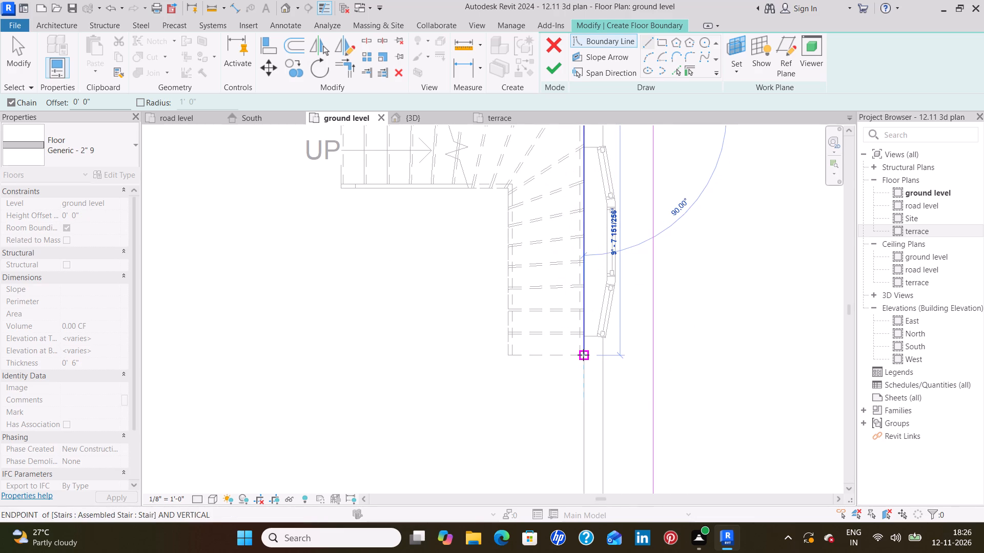
{"action": "left_click", "coordinate": [583, 355]}
{"action": "left_click", "coordinate": [507, 355]}
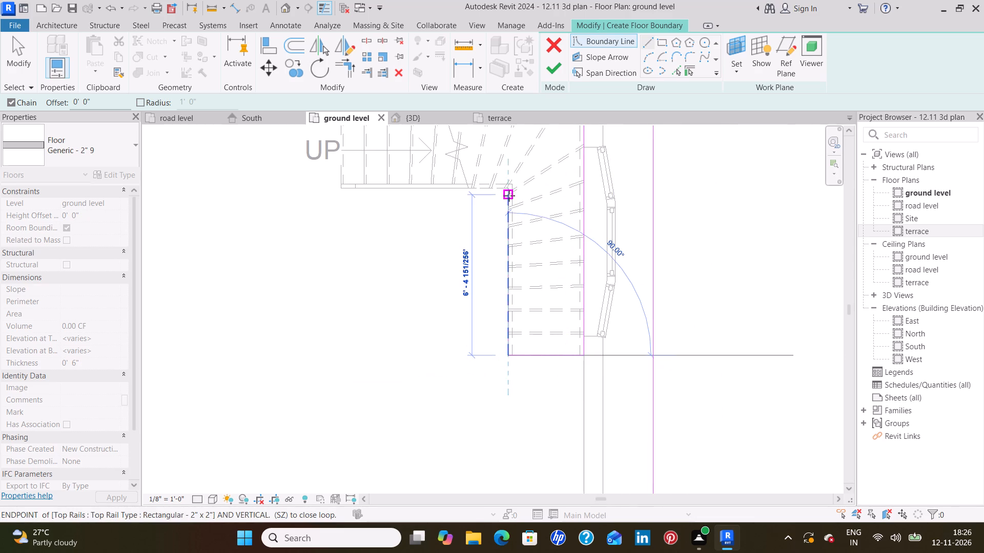
{"action": "left_click", "coordinate": [508, 189]}
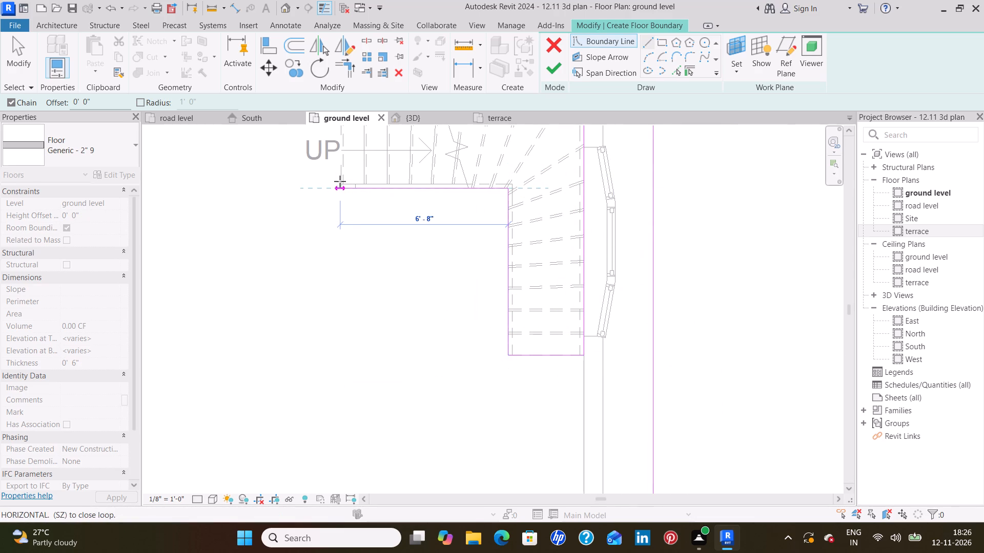
{"action": "left_click", "coordinate": [340, 187]}
{"action": "middle_click_drag", "start_coordinate": [347, 154], "coordinate": [380, 310]}
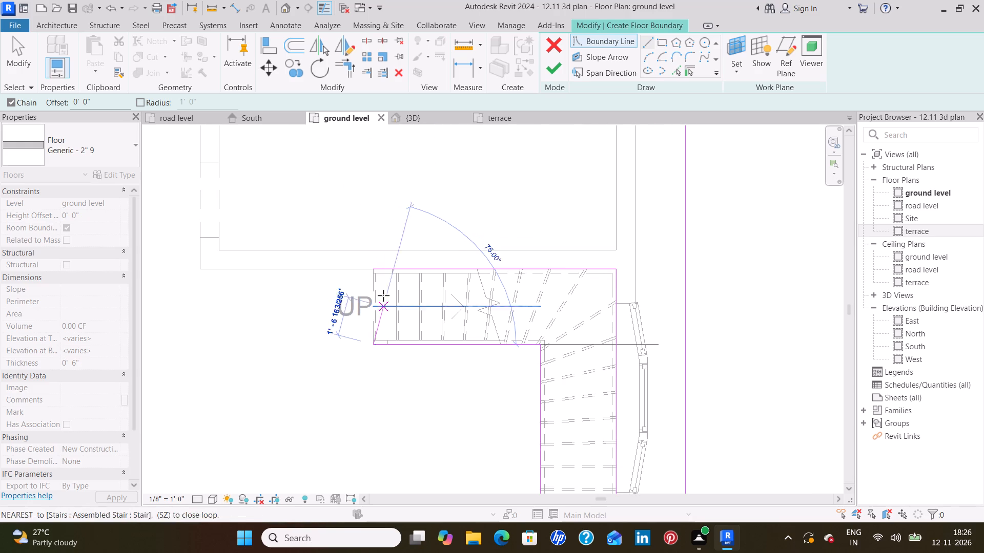
{"action": "left_click", "coordinate": [373, 271]}
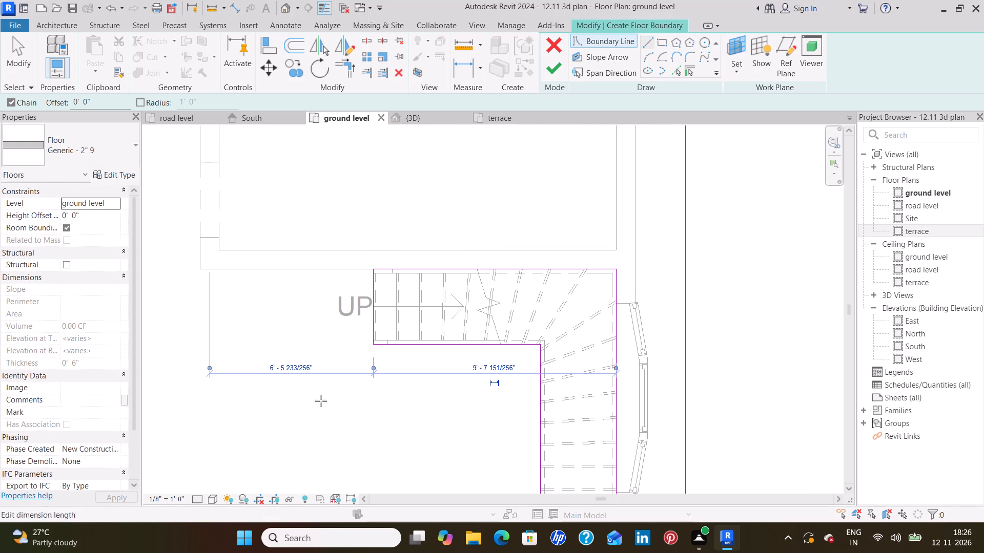
{"action": "left_click", "coordinate": [549, 72]}
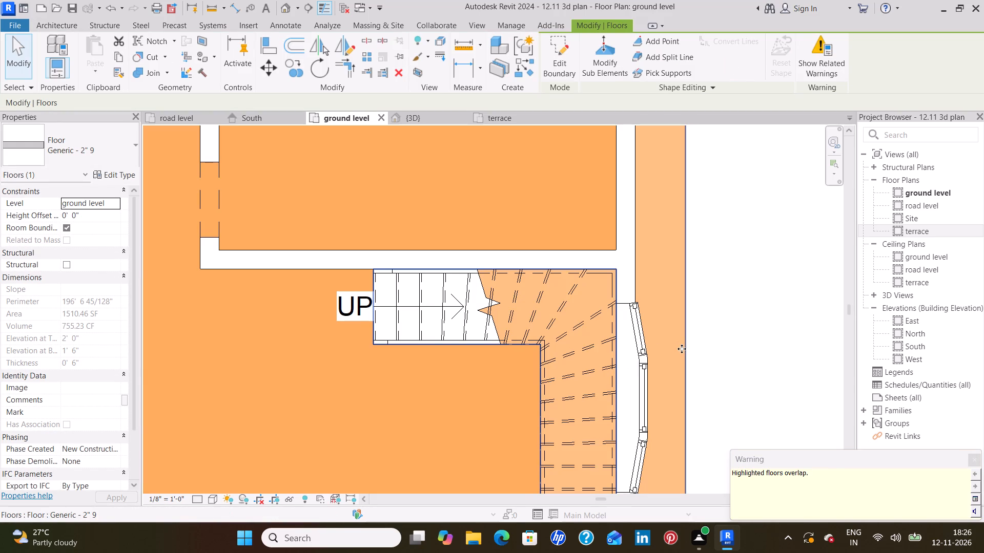
Set the new floor's level to terrace and deselect it.
{"action": "left_click", "coordinate": [113, 203]}
{"action": "left_click", "coordinate": [95, 231]}
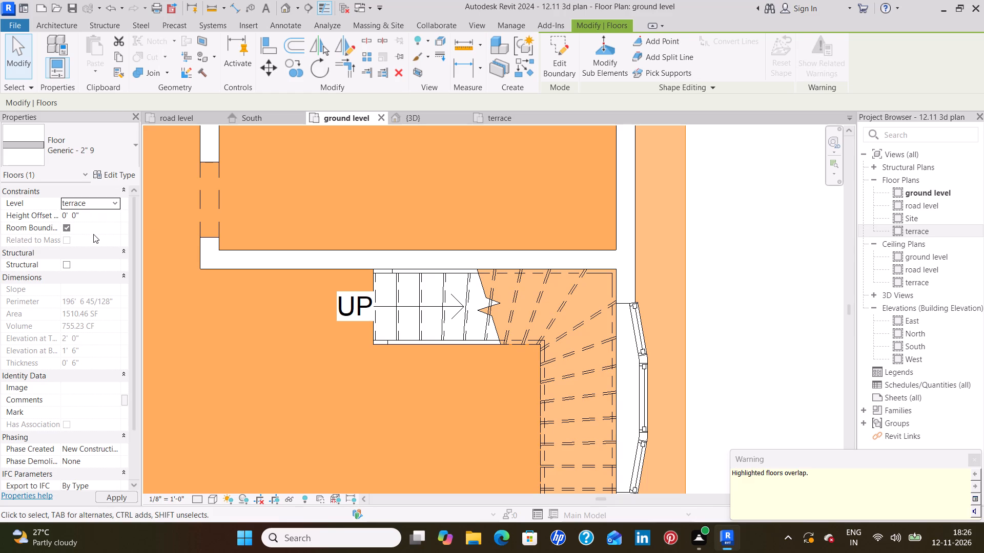
{"action": "left_click", "coordinate": [633, 296]}
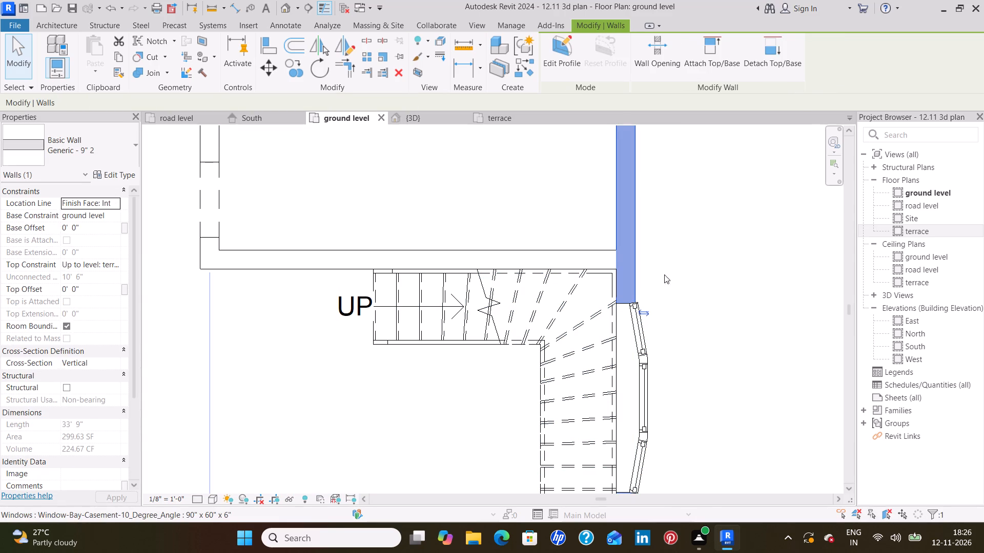
{"action": "left_click", "coordinate": [692, 236]}
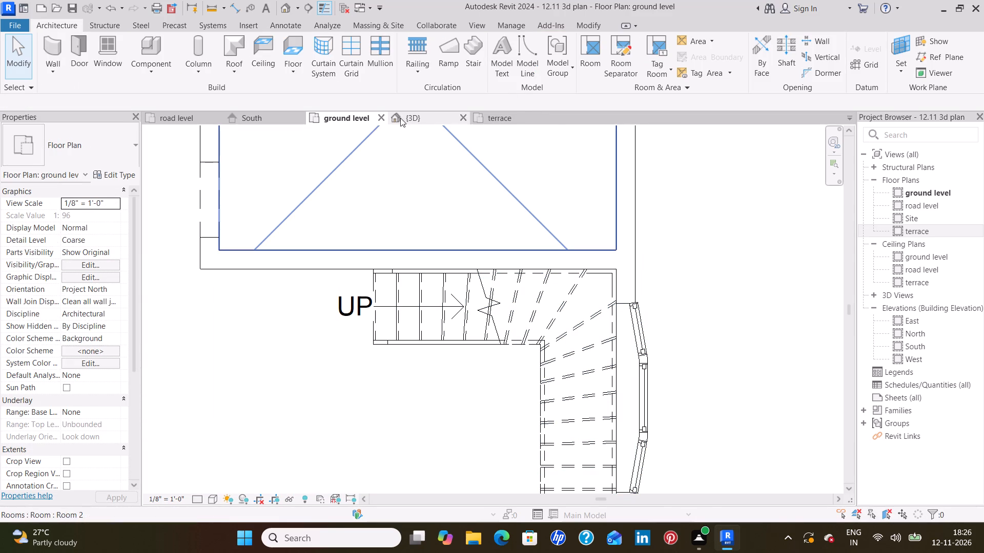
Examine the terrace floor and the fit of its L-shaped stair opening in the 3D view, including straight from above.
{"action": "left_click", "coordinate": [419, 118]}
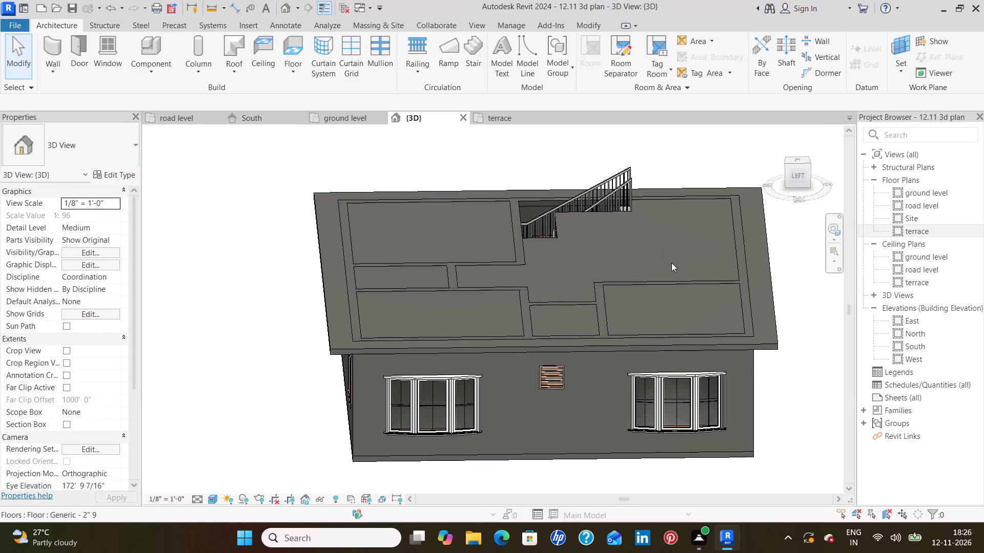
{"action": "middle_click_drag", "start_coordinate": [671, 260], "coordinate": [619, 404], "text": "shift"}
{"action": "middle_click_drag", "start_coordinate": [709, 236], "coordinate": [667, 355], "text": "shift"}
{"action": "scroll", "coordinate": [709, 236], "scroll_direction": "down", "scroll_amount": 1, "text": "shift"}
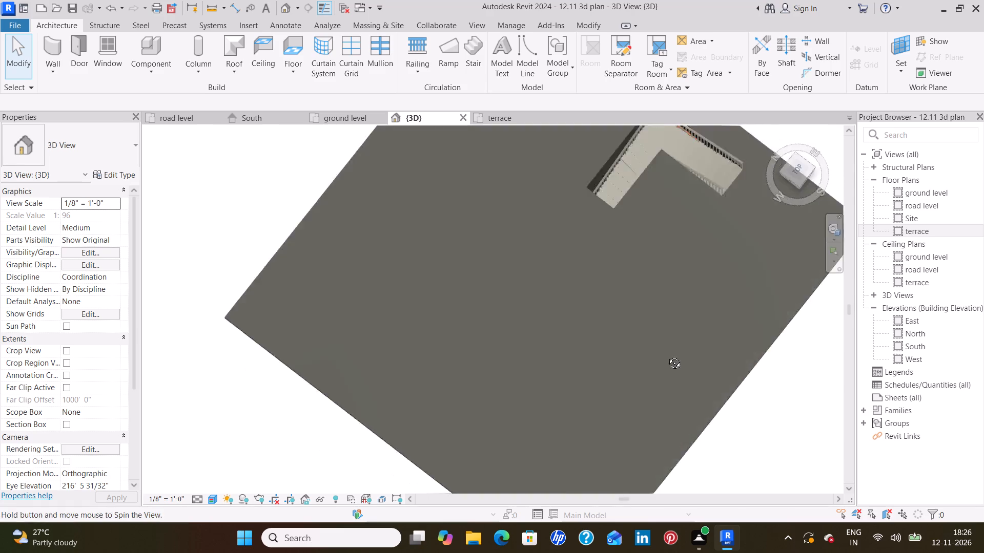
{"action": "middle_click_drag", "start_coordinate": [667, 355], "coordinate": [647, 402], "text": "shift"}
{"action": "middle_click_drag", "start_coordinate": [646, 403], "coordinate": [583, 391], "text": "shift"}
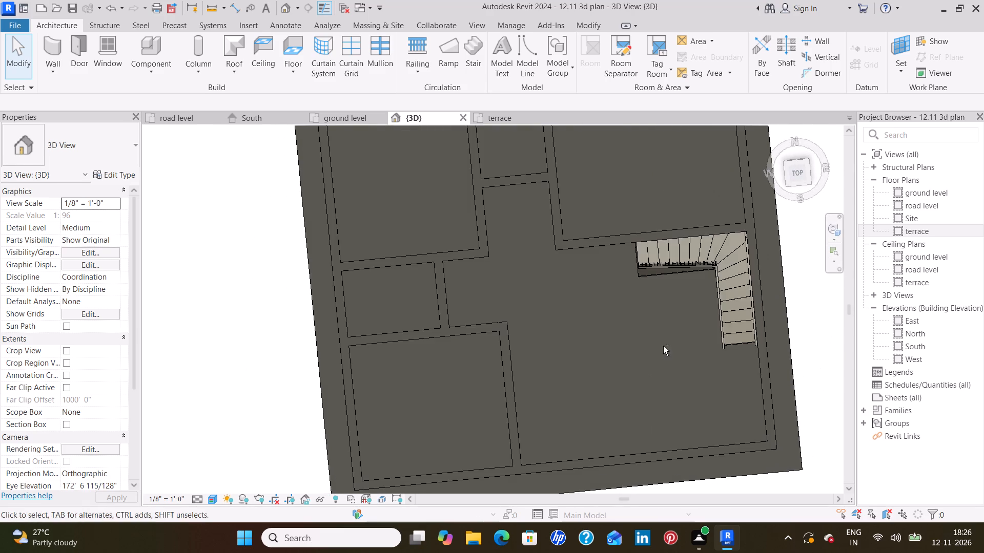
{"action": "middle_click_drag", "start_coordinate": [663, 346], "coordinate": [646, 318], "text": "shift"}
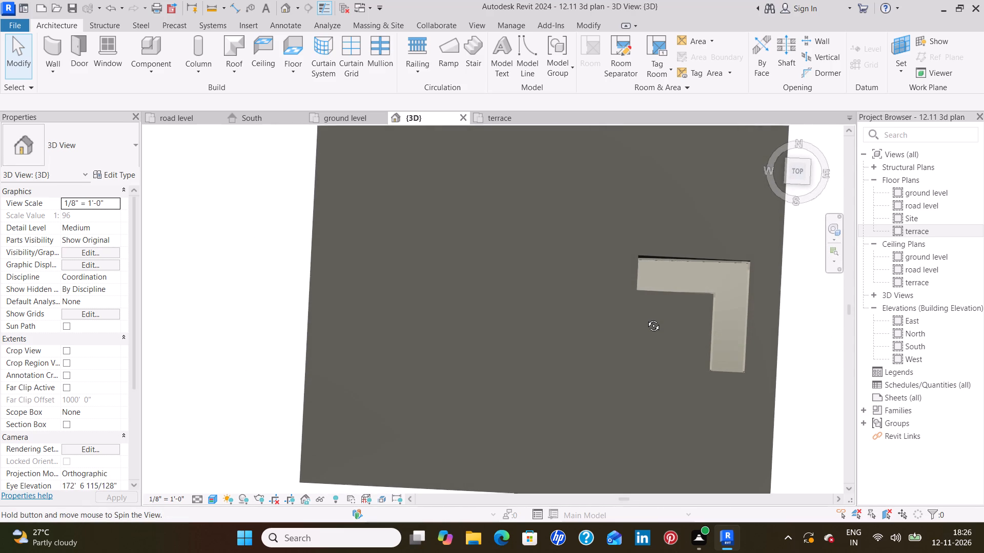
{"action": "middle_click_drag", "start_coordinate": [646, 318], "coordinate": [646, 320], "text": "shift"}
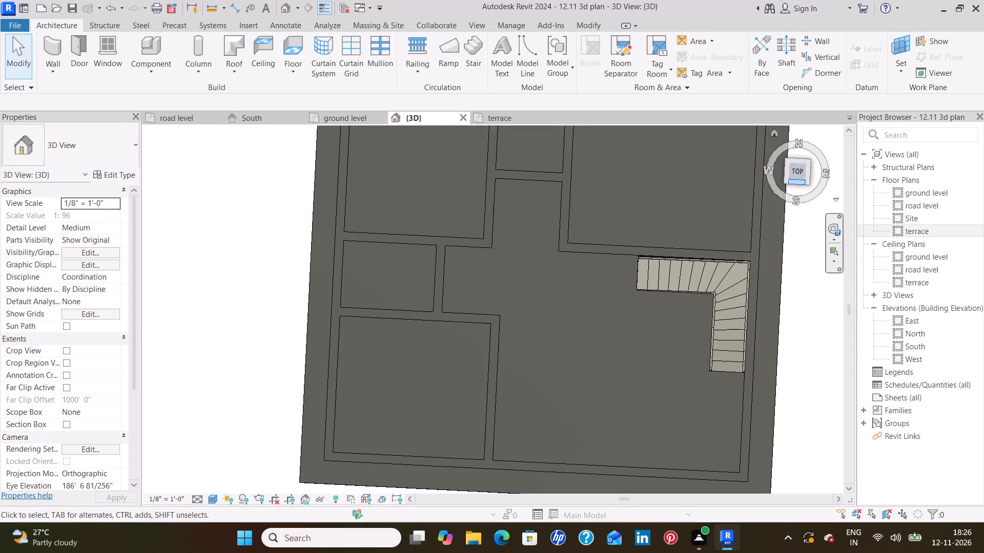
{"action": "left_click", "coordinate": [801, 173]}
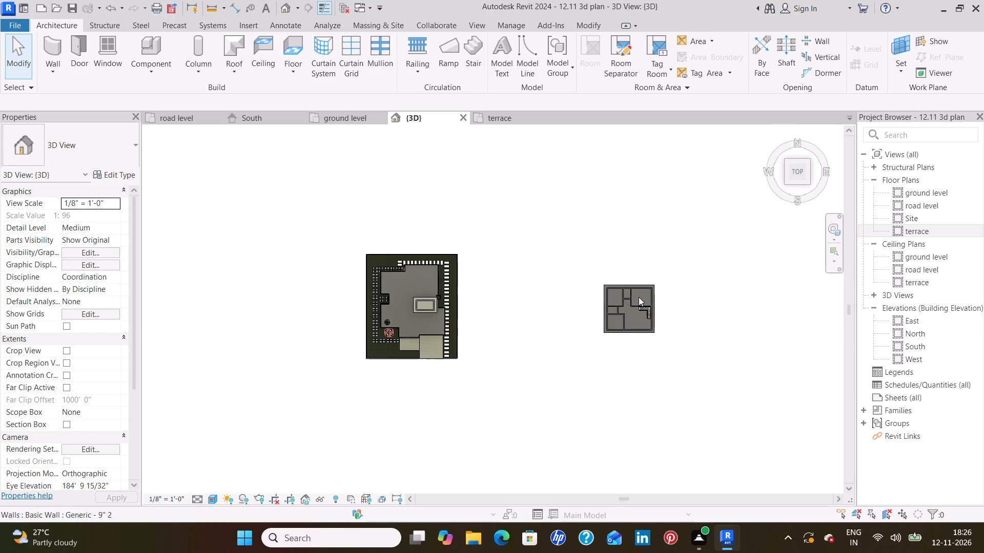
{"action": "scroll", "coordinate": [629, 297], "scroll_direction": "up", "scroll_amount": 12}
{"action": "middle_click_drag", "start_coordinate": [682, 306], "coordinate": [532, 311]}
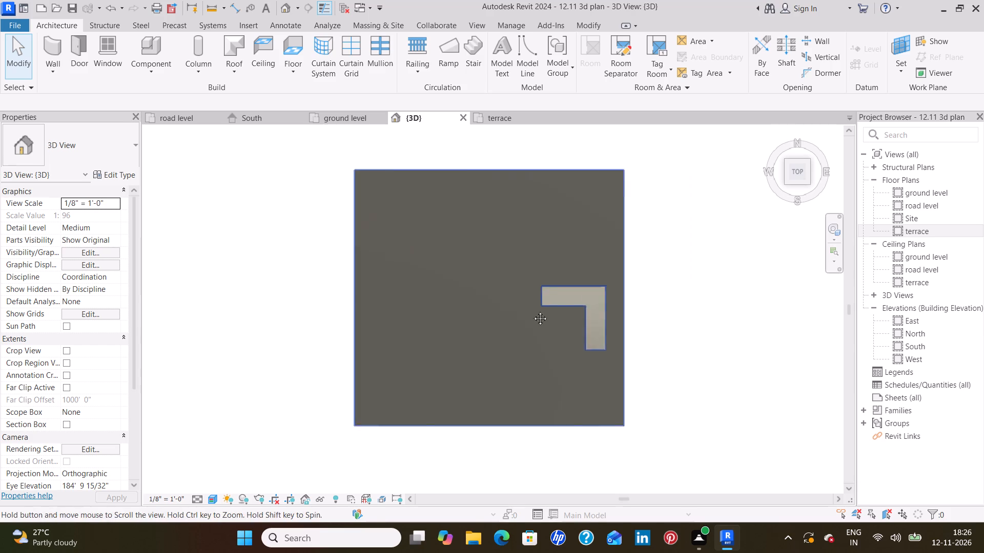
{"action": "middle_click_drag", "start_coordinate": [532, 311], "coordinate": [527, 311]}
{"action": "scroll", "coordinate": [538, 305], "scroll_direction": "up", "scroll_amount": 4}
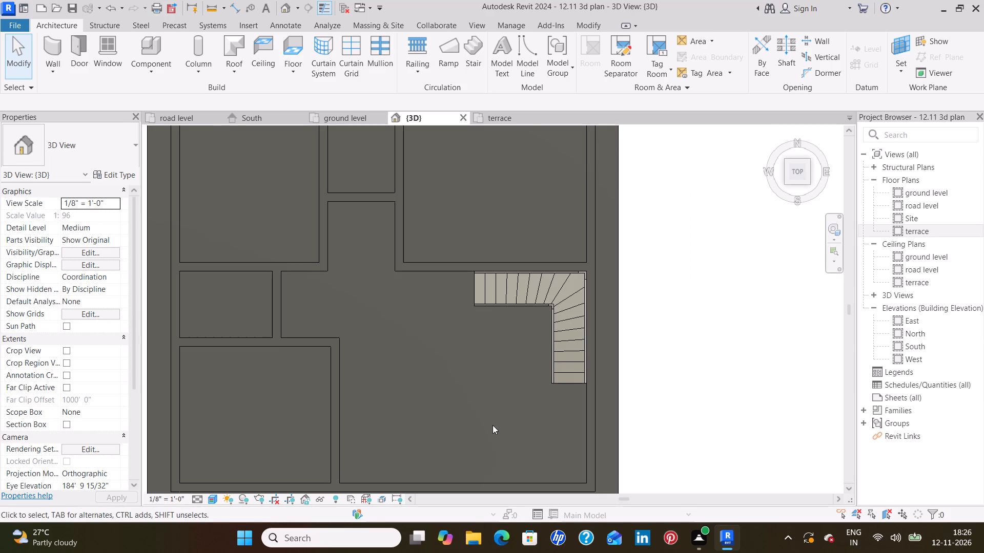
Examine the terrace floor, its stair opening and the house exterior from several angles in the 3D view, including from a low eye level.
{"action": "middle_click_drag", "start_coordinate": [490, 426], "coordinate": [518, 290]}
{"action": "middle_click_drag", "start_coordinate": [483, 292], "coordinate": [465, 436]}
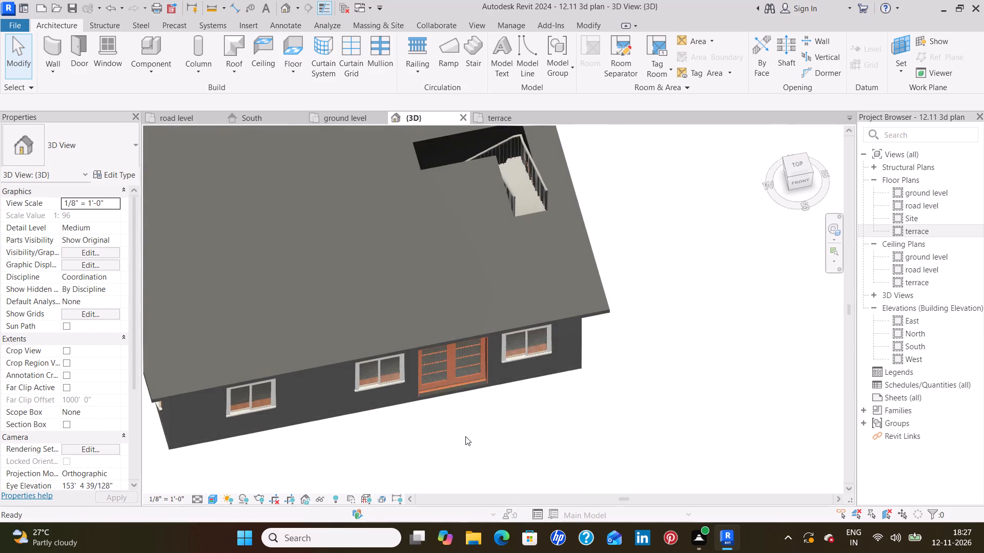
{"action": "middle_click_drag", "start_coordinate": [471, 409], "coordinate": [472, 327], "text": "shift"}
{"action": "middle_click_drag", "start_coordinate": [656, 379], "coordinate": [652, 388], "text": "shift"}
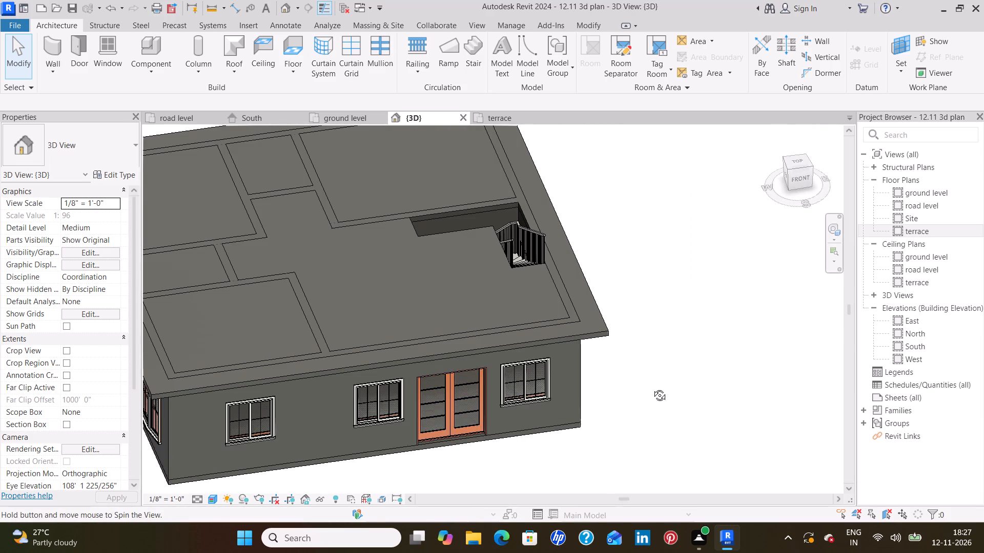
{"action": "middle_click_drag", "start_coordinate": [652, 388], "coordinate": [543, 447], "text": "shift"}
{"action": "middle_click_drag", "start_coordinate": [467, 417], "coordinate": [476, 266]}
{"action": "middle_click_drag", "start_coordinate": [530, 481], "coordinate": [539, 376]}
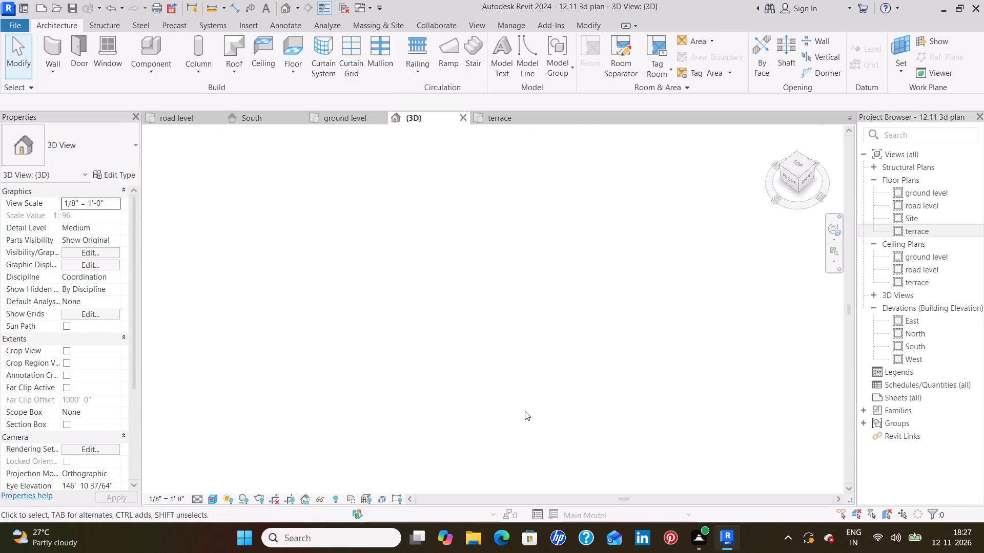
{"action": "middle_click_drag", "start_coordinate": [526, 392], "coordinate": [526, 246]}
{"action": "scroll", "coordinate": [518, 274], "scroll_direction": "down", "scroll_amount": 8}
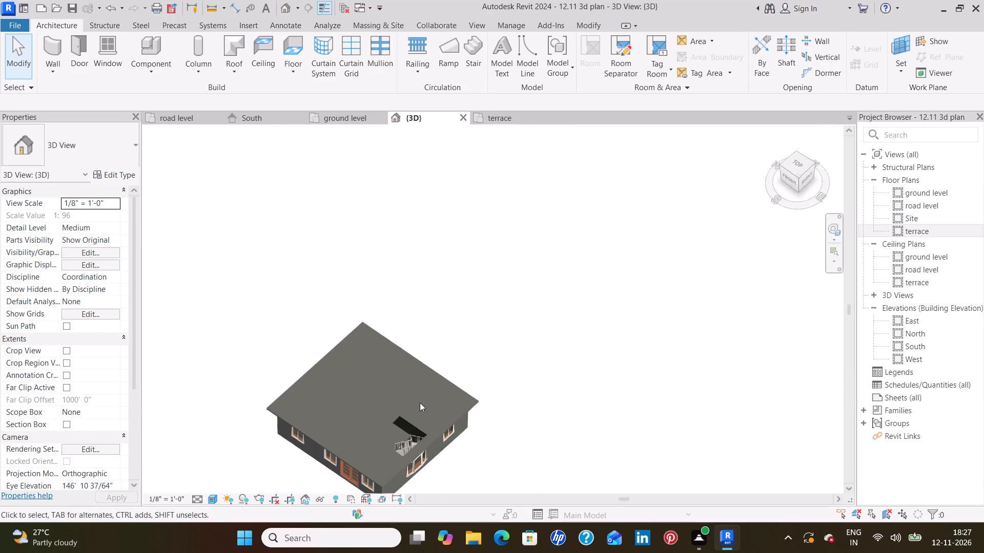
{"action": "middle_click_drag", "start_coordinate": [419, 402], "coordinate": [427, 271]}
{"action": "middle_click_drag", "start_coordinate": [395, 365], "coordinate": [428, 282]}
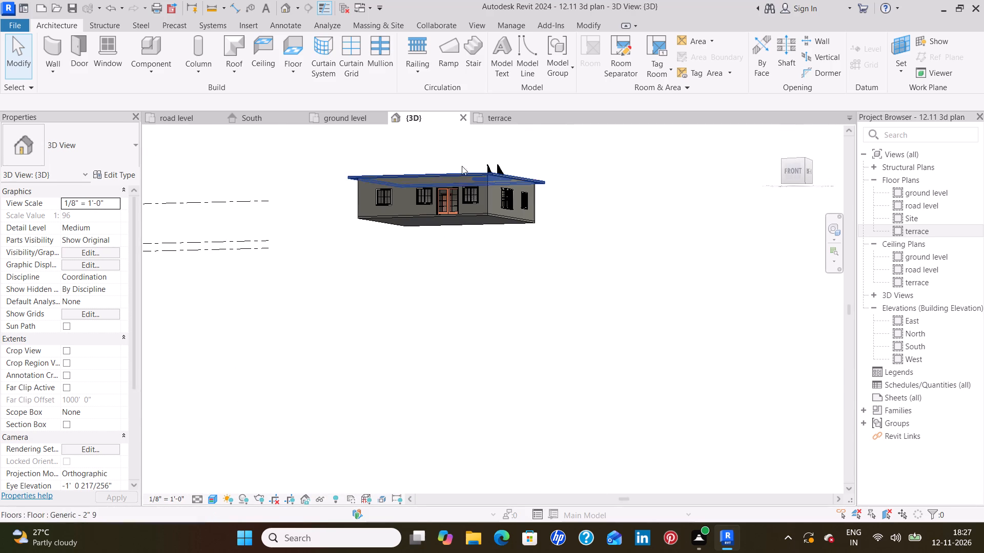
Switch to the ground level floor plan and view the area around the L-shaped stair.
{"action": "left_click", "coordinate": [340, 119]}
{"action": "scroll", "coordinate": [642, 538], "scroll_direction": "down", "scroll_amount": 5}
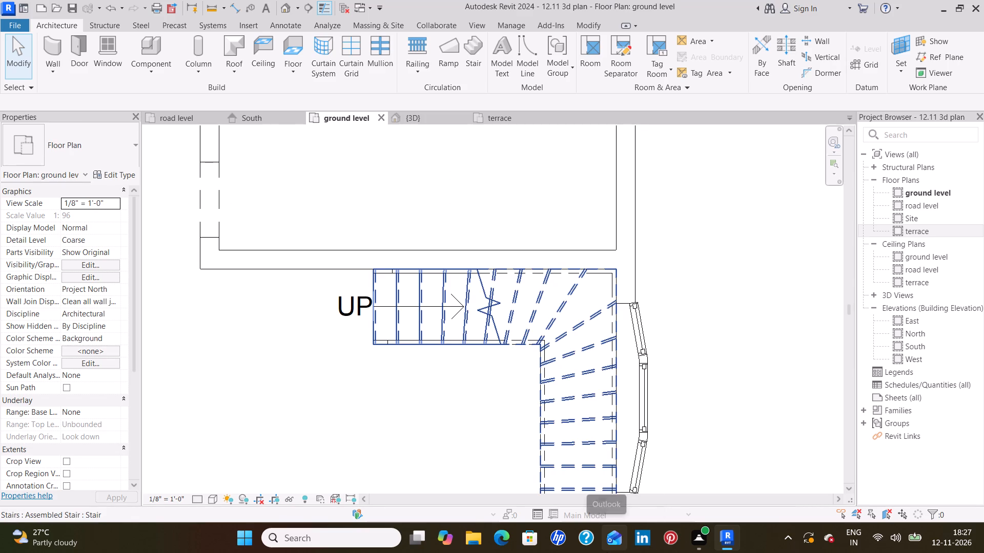
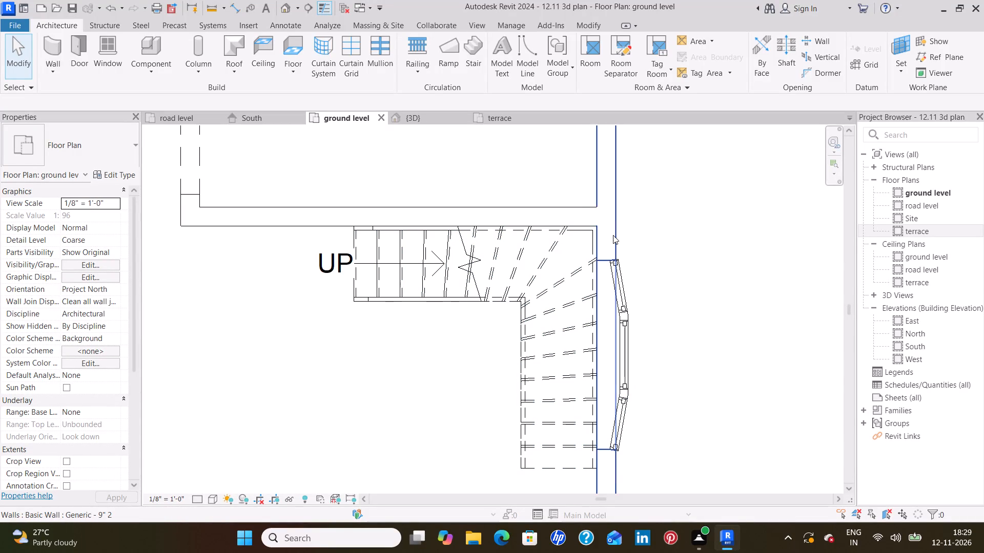
Examine the L-shaped winder stair, its railings and the adjacent bay window in the ground level plan.
{"action": "scroll", "coordinate": [613, 234], "scroll_direction": "up", "scroll_amount": 1}
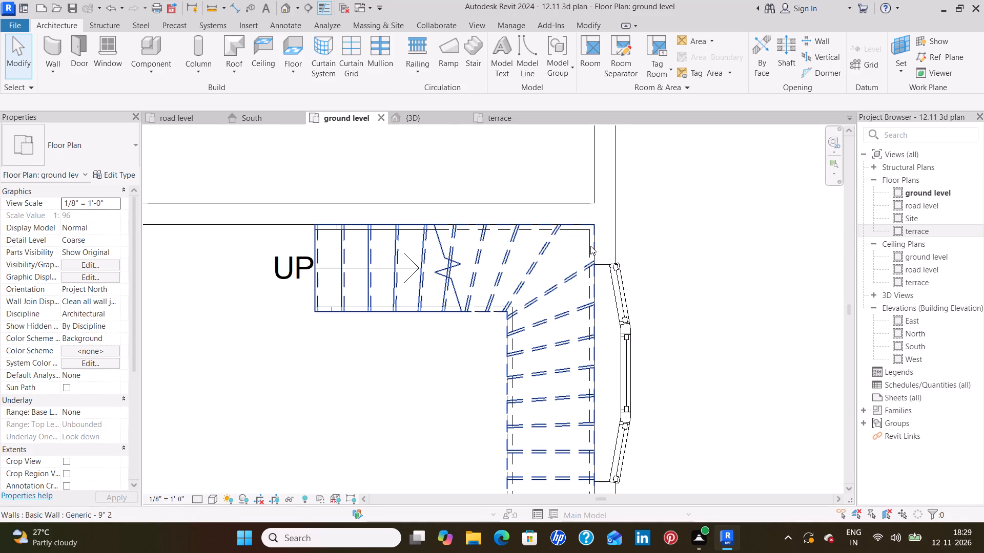
{"action": "scroll", "coordinate": [590, 242], "scroll_direction": "up", "scroll_amount": 2}
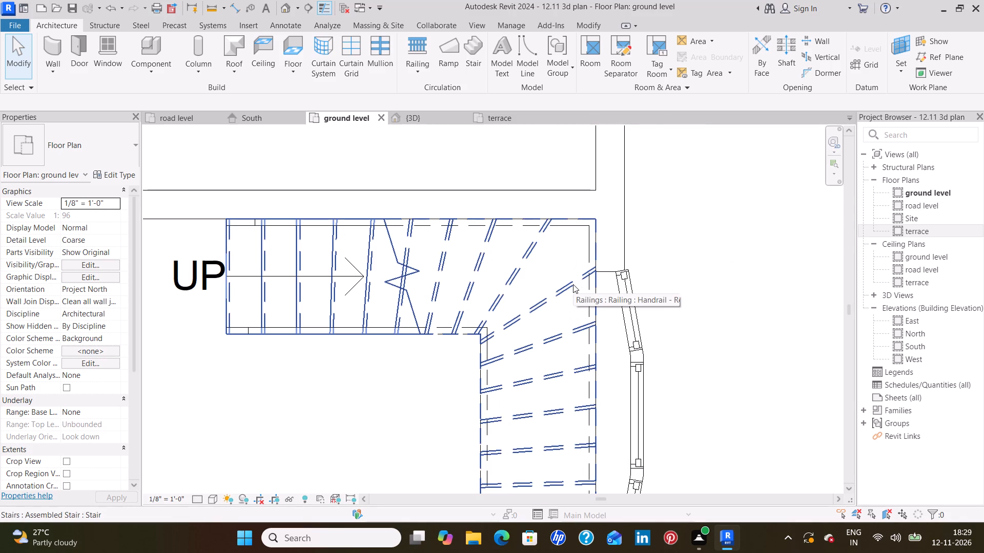
{"action": "middle_click_drag", "start_coordinate": [675, 244], "coordinate": [669, 246]}
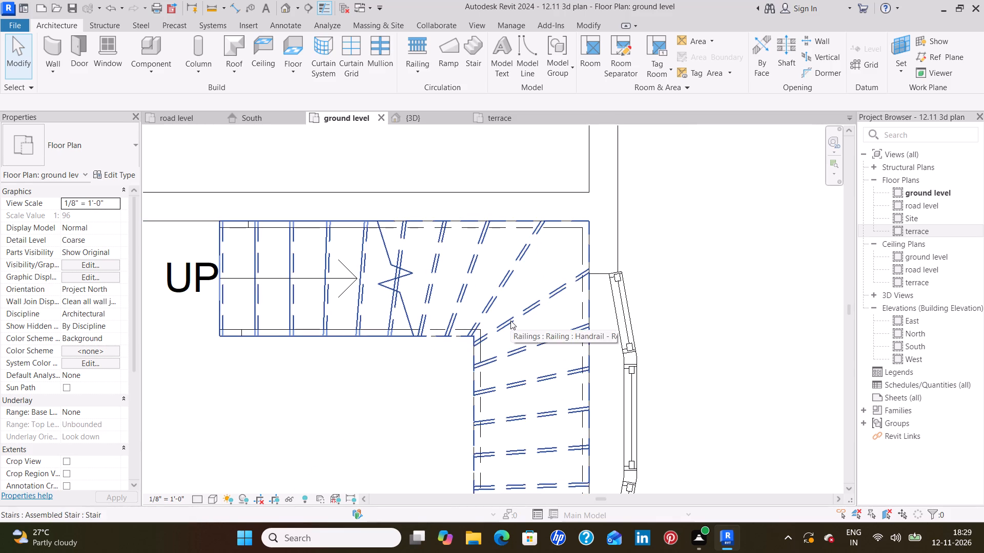
{"action": "middle_click_drag", "start_coordinate": [510, 321], "coordinate": [502, 334]}
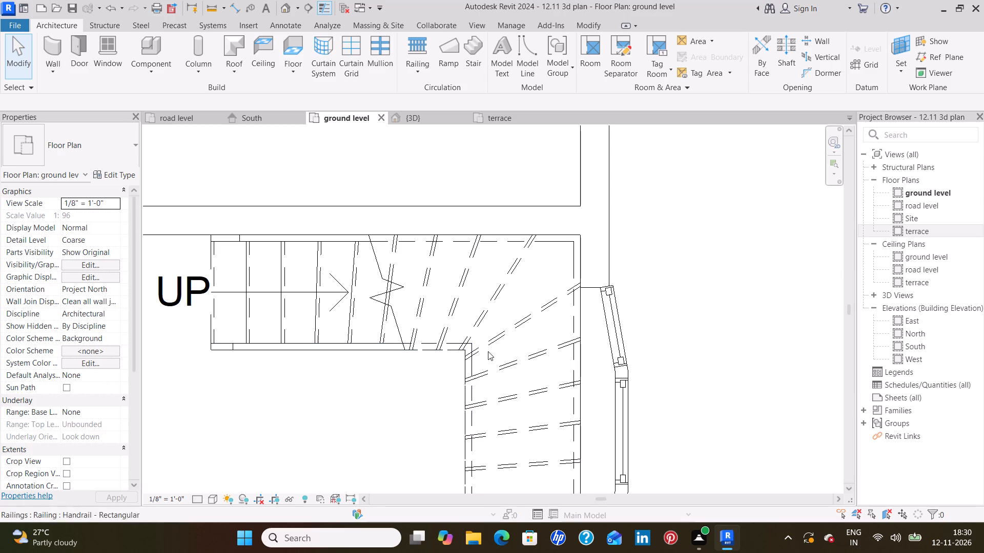
{"action": "middle_click_drag", "start_coordinate": [515, 290], "coordinate": [507, 330]}
{"action": "middle_click_drag", "start_coordinate": [476, 390], "coordinate": [452, 304]}
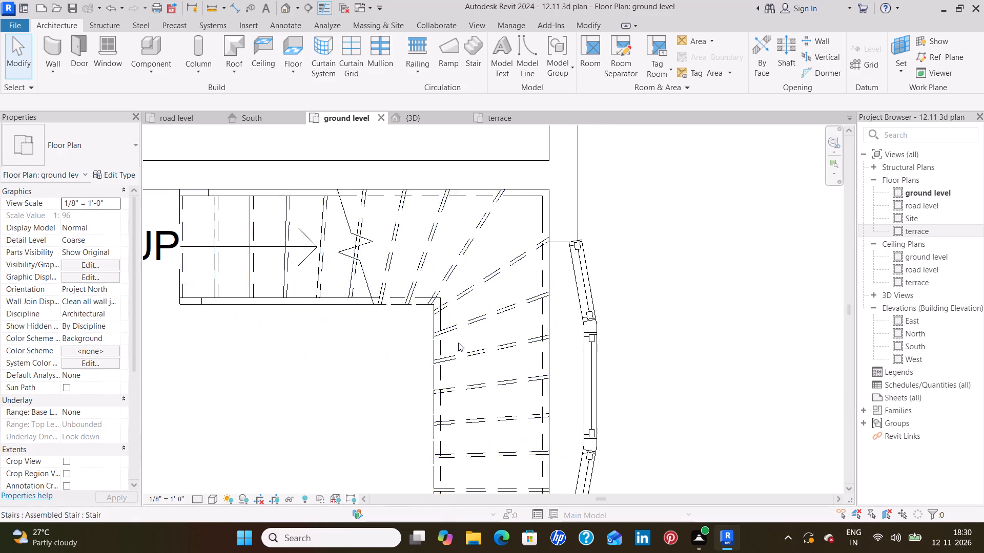
{"action": "middle_click_drag", "start_coordinate": [475, 379], "coordinate": [491, 288]}
{"action": "scroll", "coordinate": [493, 275], "scroll_direction": "down", "scroll_amount": 4}
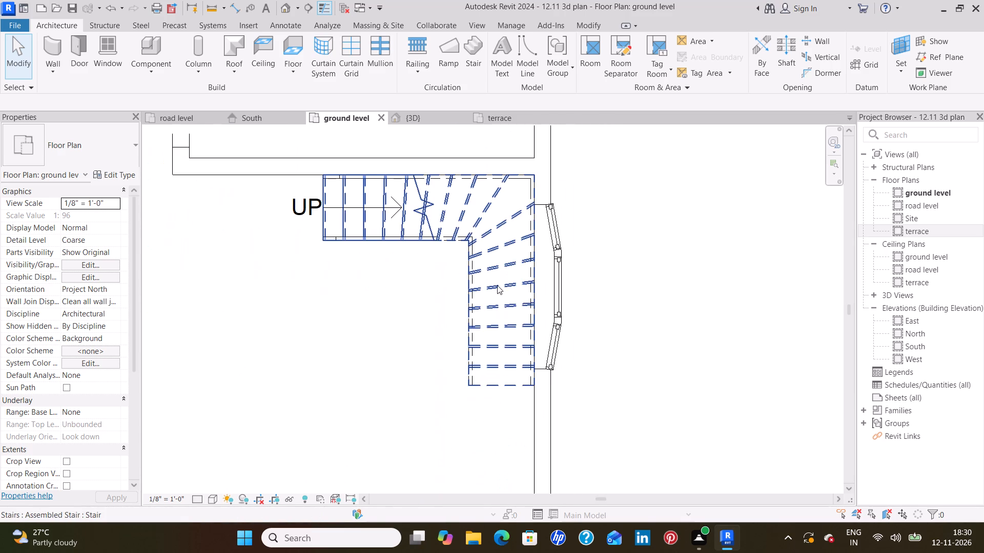
{"action": "middle_click_drag", "start_coordinate": [497, 285], "coordinate": [498, 277]}
{"action": "middle_click_drag", "start_coordinate": [499, 214], "coordinate": [501, 242]}
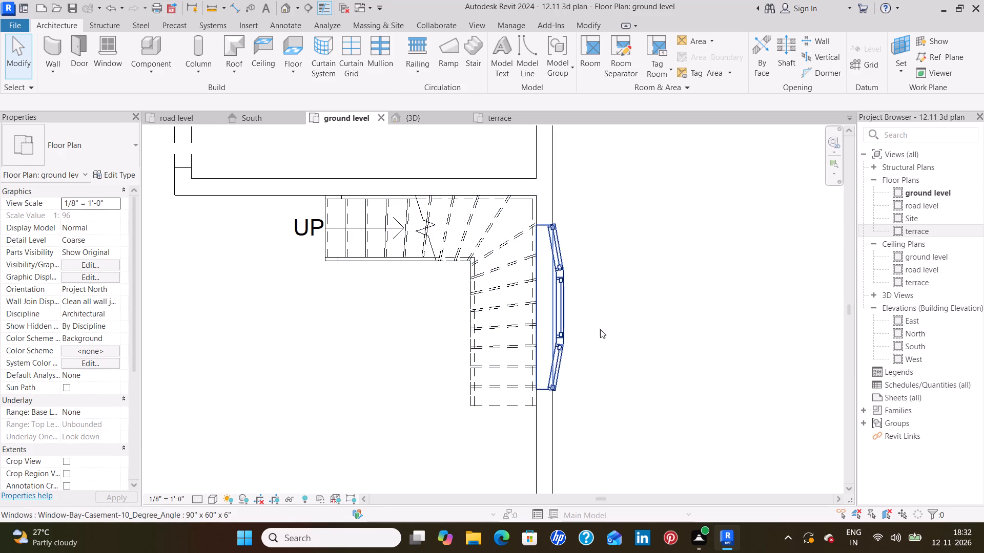
{"action": "scroll", "coordinate": [483, 333], "scroll_direction": "up", "scroll_amount": 3}
{"action": "scroll", "coordinate": [483, 320], "scroll_direction": "down", "scroll_amount": 2}
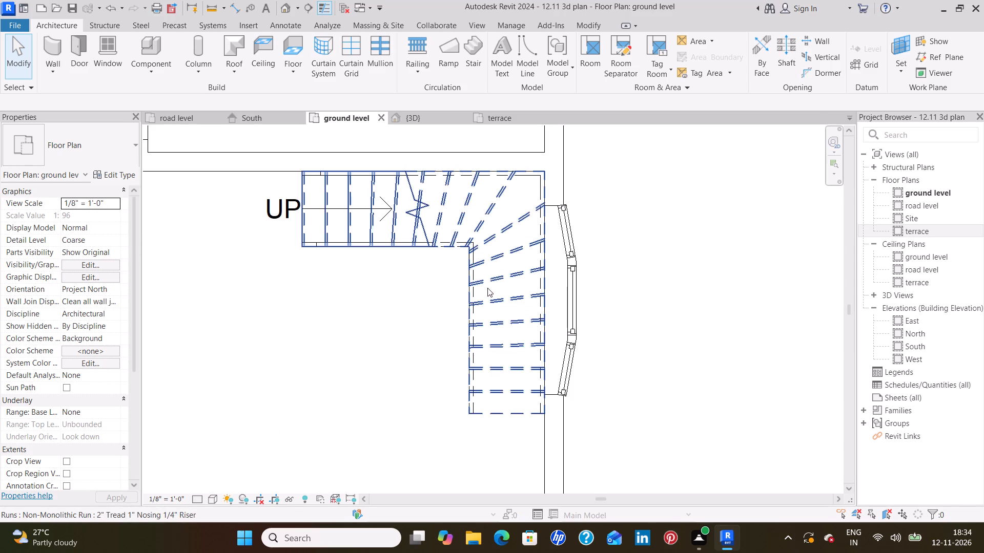
Delete the Room 4 element from the large hall containing the stair.
{"action": "scroll", "coordinate": [495, 259], "scroll_direction": "down", "scroll_amount": 2}
{"action": "middle_click_drag", "start_coordinate": [401, 322], "coordinate": [590, 321]}
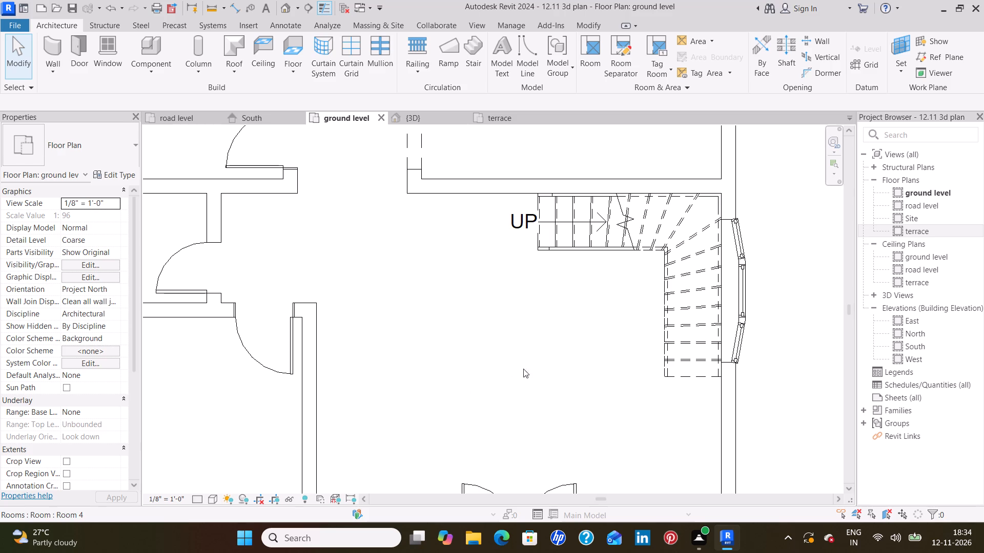
{"action": "left_click", "coordinate": [536, 366]}
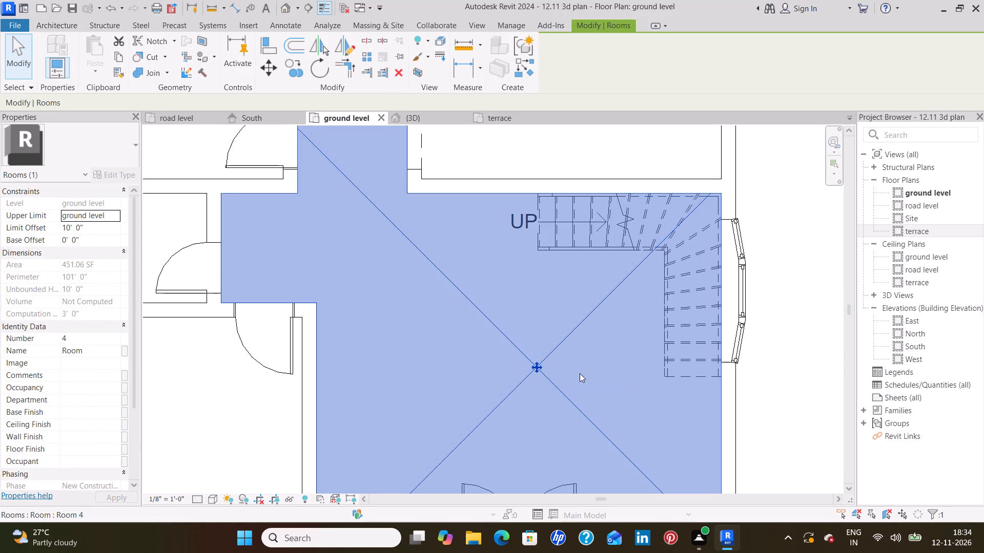
{"action": "key", "text": "Delete"}
{"action": "scroll", "coordinate": [568, 381], "scroll_direction": "down", "scroll_amount": 1}
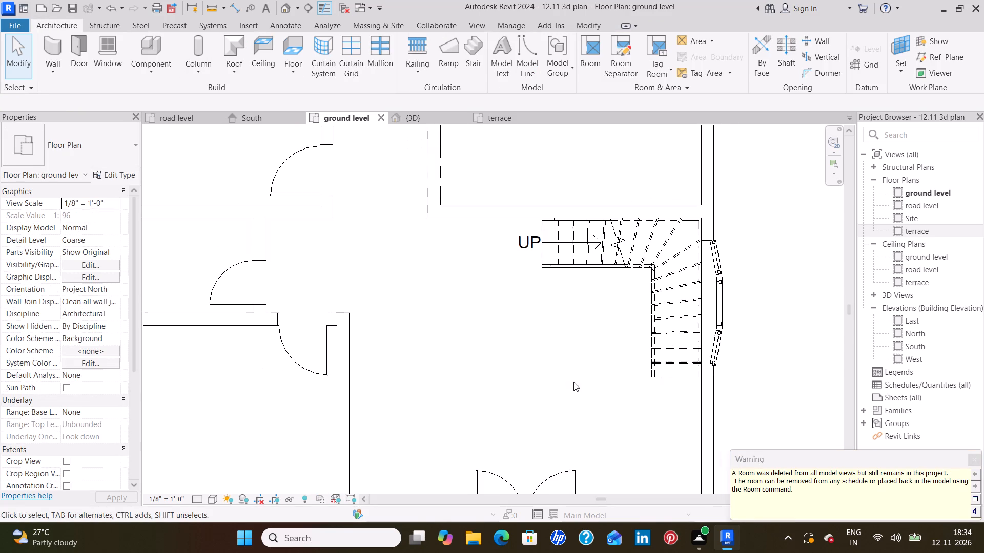
{"action": "left_click", "coordinate": [972, 462]}
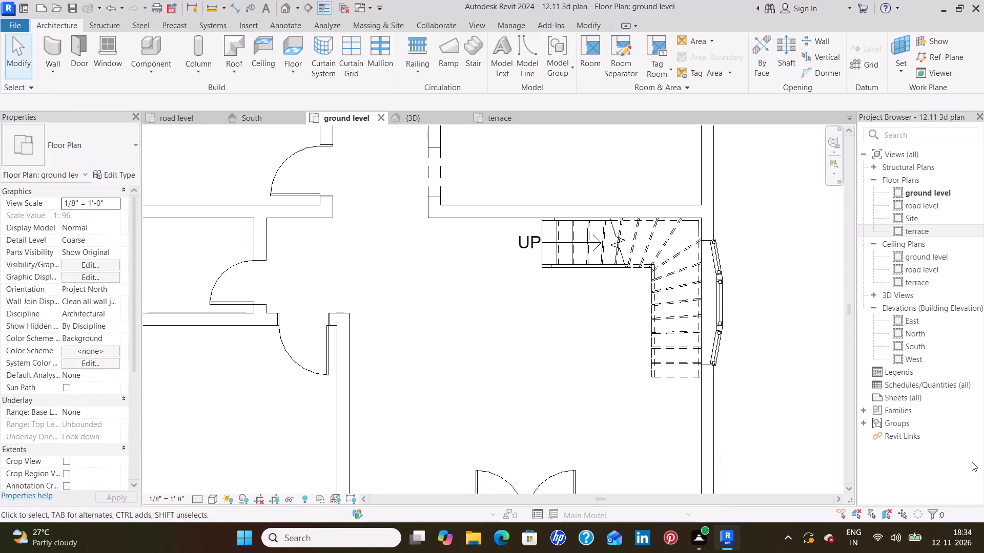
Delete Room 2, Room 1 and Room 3 from the northeast, northwest and southwest spaces of the ground level.
{"action": "scroll", "coordinate": [581, 359], "scroll_direction": "down", "scroll_amount": 4}
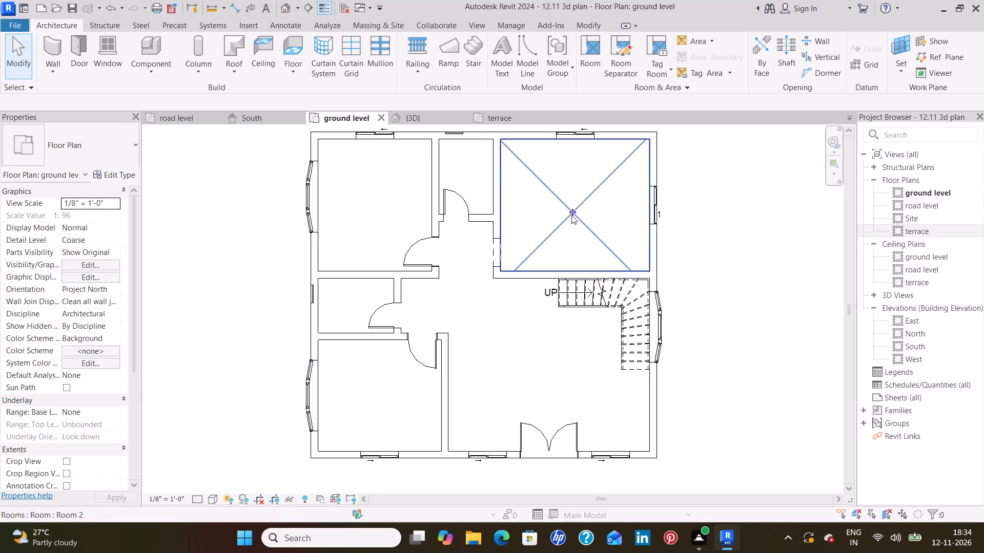
{"action": "left_click", "coordinate": [569, 209]}
{"action": "key", "text": "Delete"}
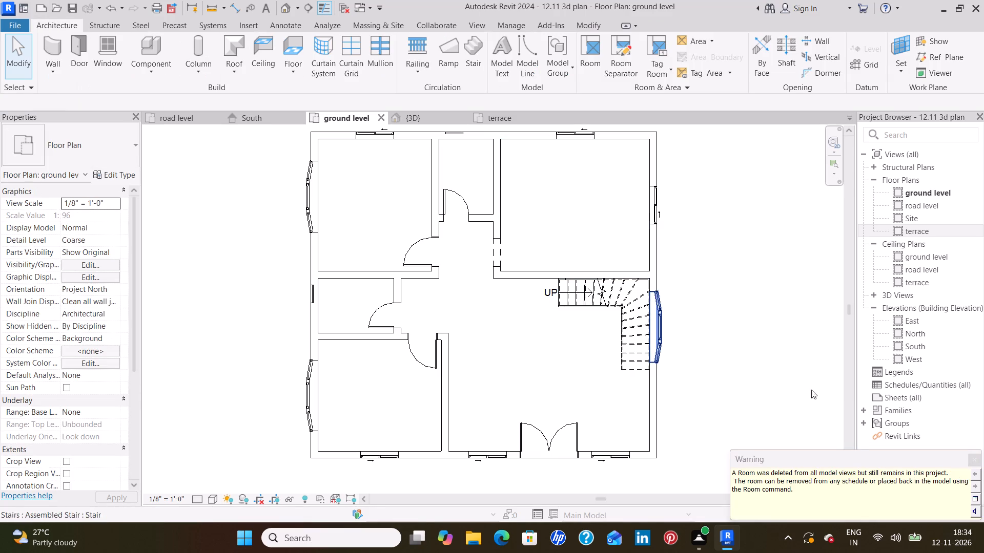
{"action": "left_click", "coordinate": [975, 461]}
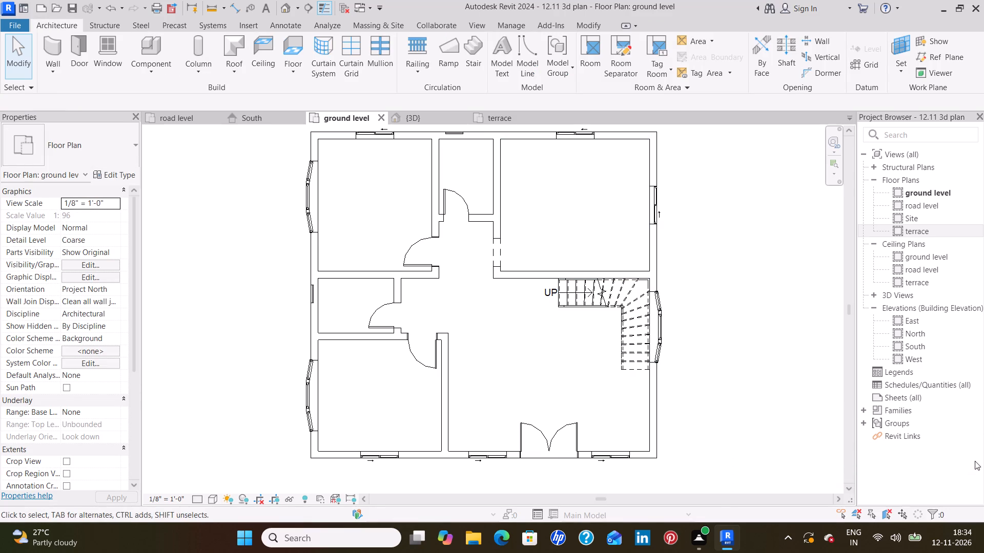
{"action": "left_click", "coordinate": [368, 201]}
{"action": "key", "text": "Delete"}
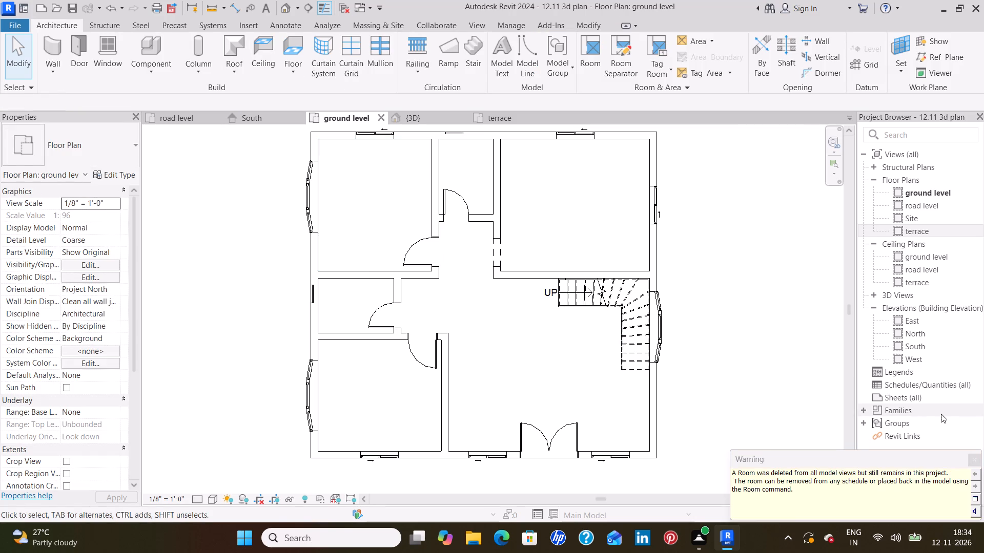
{"action": "left_click", "coordinate": [977, 457]}
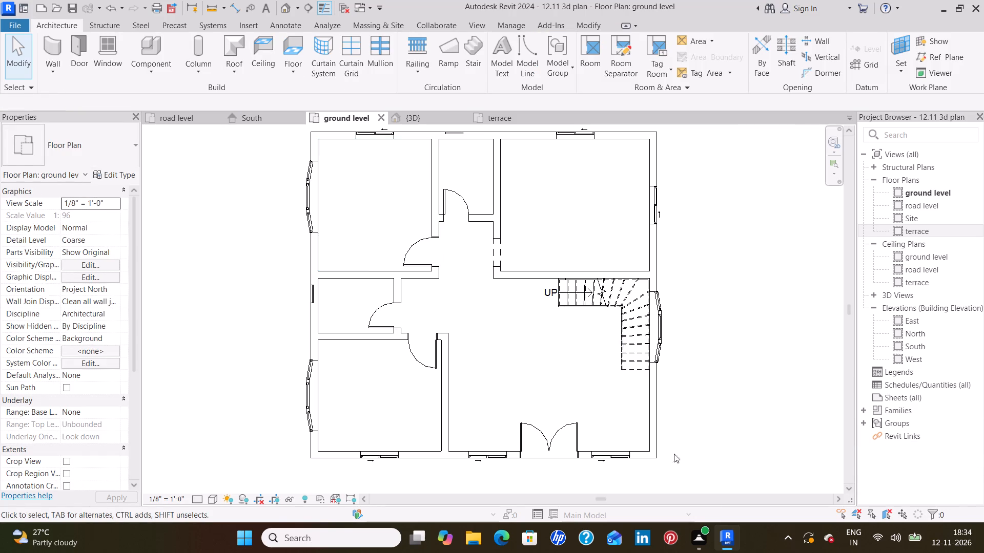
{"action": "left_click", "coordinate": [380, 403]}
{"action": "key", "text": "Delete"}
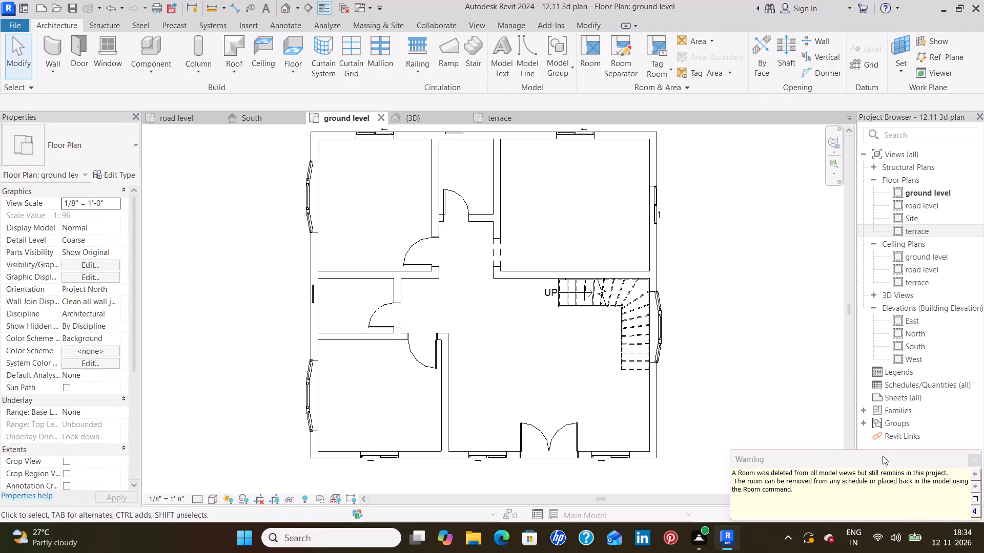
{"action": "left_click", "coordinate": [978, 458]}
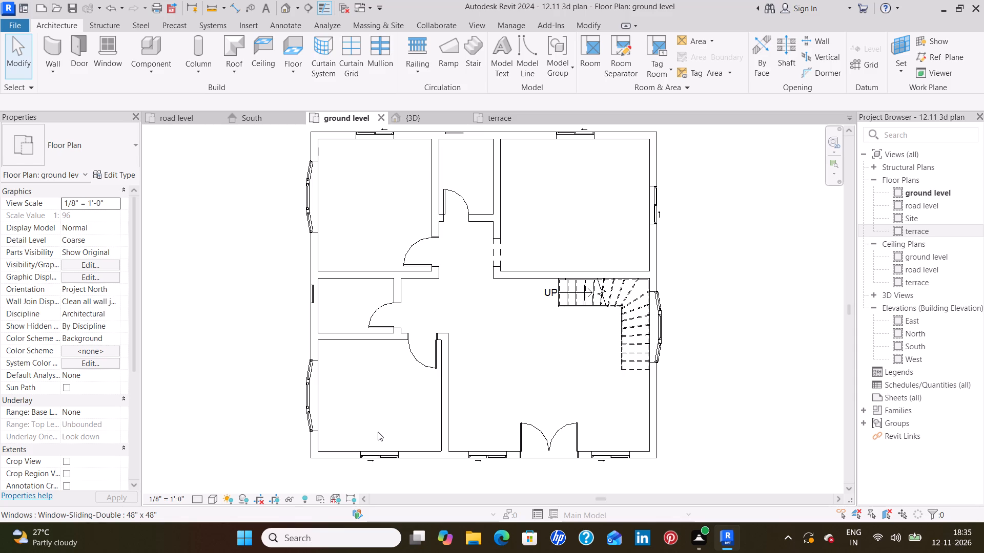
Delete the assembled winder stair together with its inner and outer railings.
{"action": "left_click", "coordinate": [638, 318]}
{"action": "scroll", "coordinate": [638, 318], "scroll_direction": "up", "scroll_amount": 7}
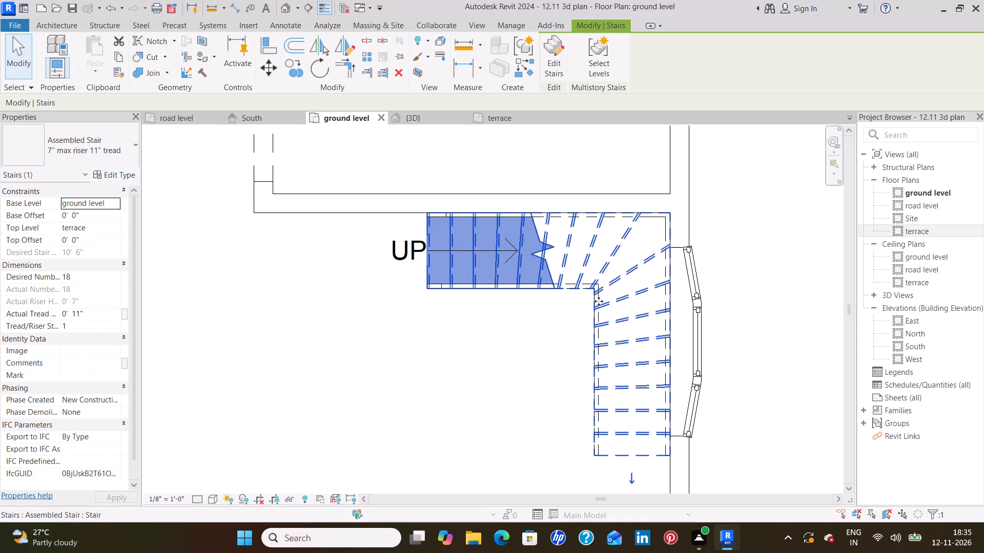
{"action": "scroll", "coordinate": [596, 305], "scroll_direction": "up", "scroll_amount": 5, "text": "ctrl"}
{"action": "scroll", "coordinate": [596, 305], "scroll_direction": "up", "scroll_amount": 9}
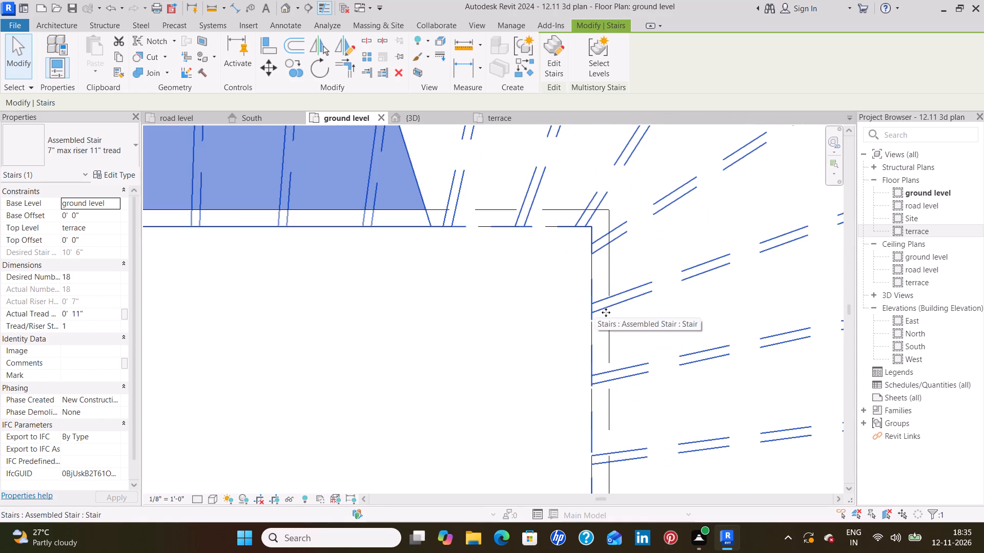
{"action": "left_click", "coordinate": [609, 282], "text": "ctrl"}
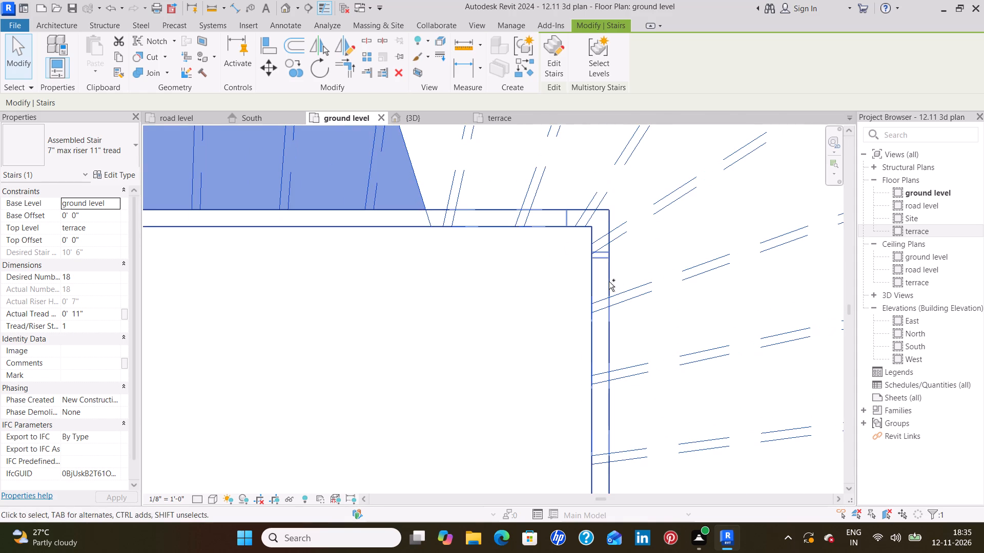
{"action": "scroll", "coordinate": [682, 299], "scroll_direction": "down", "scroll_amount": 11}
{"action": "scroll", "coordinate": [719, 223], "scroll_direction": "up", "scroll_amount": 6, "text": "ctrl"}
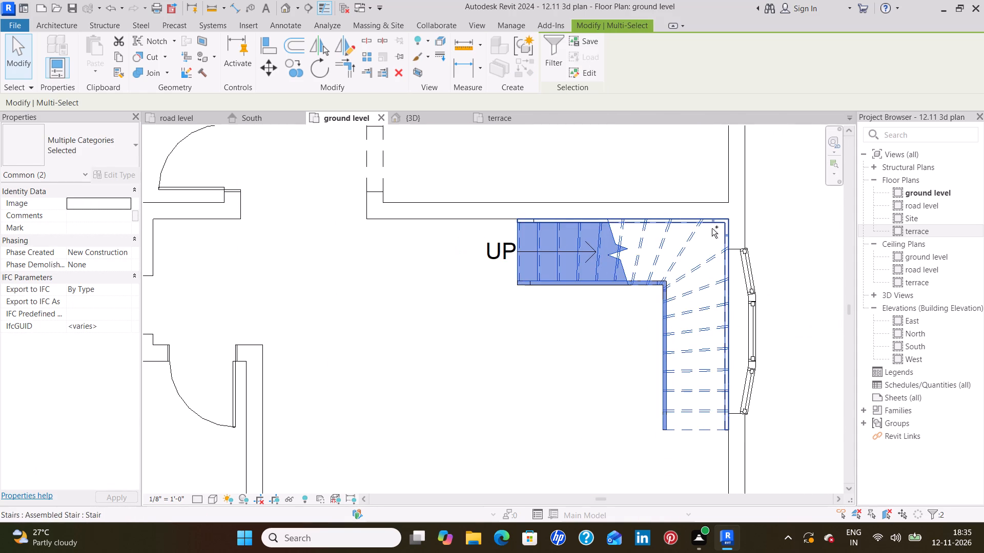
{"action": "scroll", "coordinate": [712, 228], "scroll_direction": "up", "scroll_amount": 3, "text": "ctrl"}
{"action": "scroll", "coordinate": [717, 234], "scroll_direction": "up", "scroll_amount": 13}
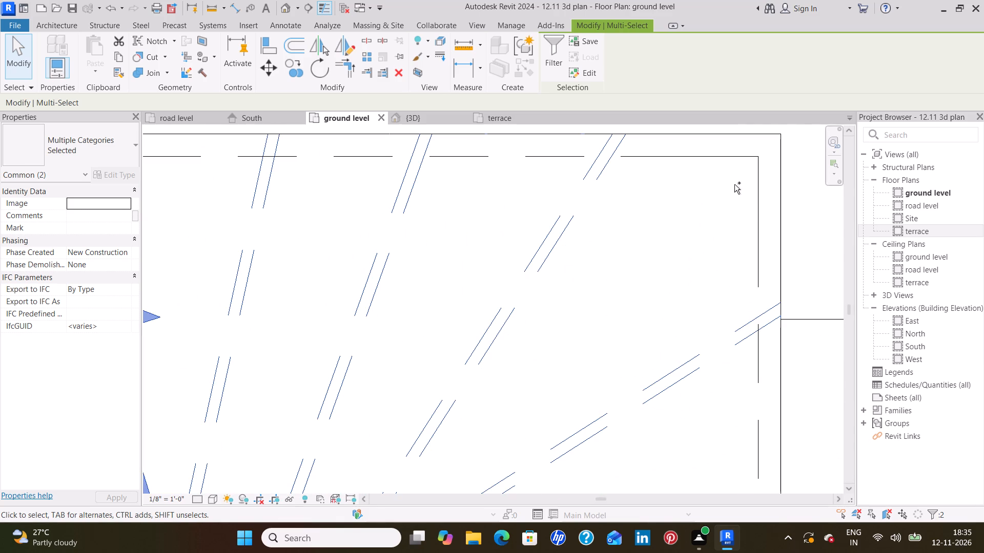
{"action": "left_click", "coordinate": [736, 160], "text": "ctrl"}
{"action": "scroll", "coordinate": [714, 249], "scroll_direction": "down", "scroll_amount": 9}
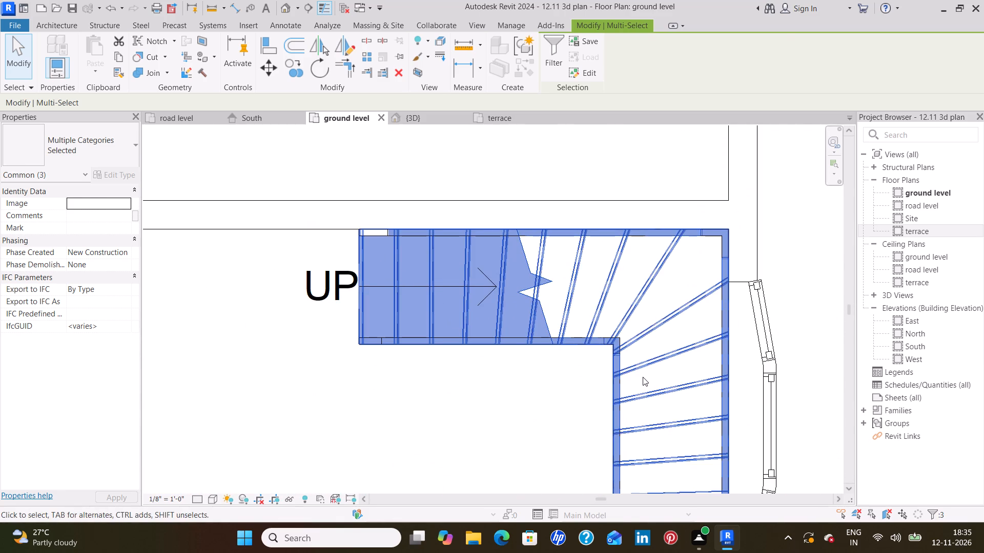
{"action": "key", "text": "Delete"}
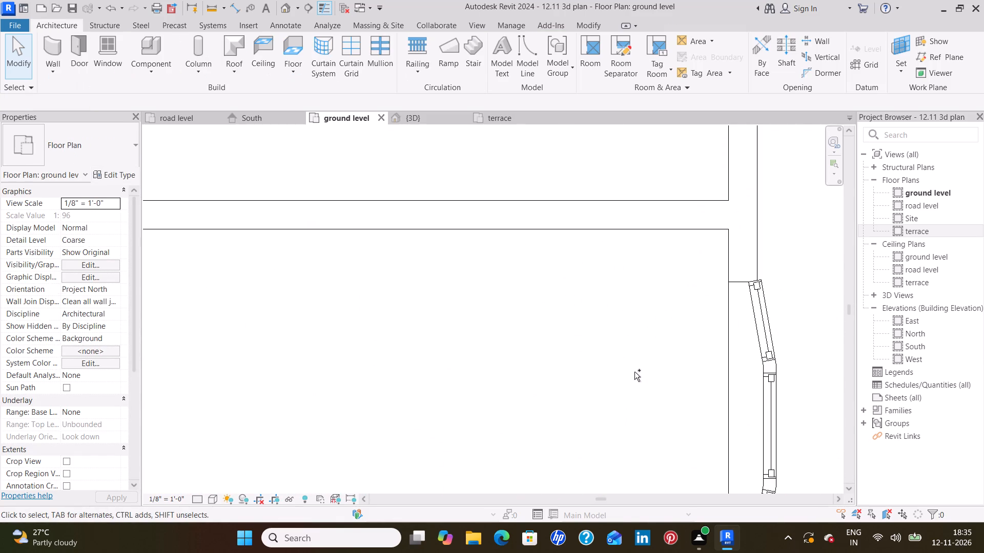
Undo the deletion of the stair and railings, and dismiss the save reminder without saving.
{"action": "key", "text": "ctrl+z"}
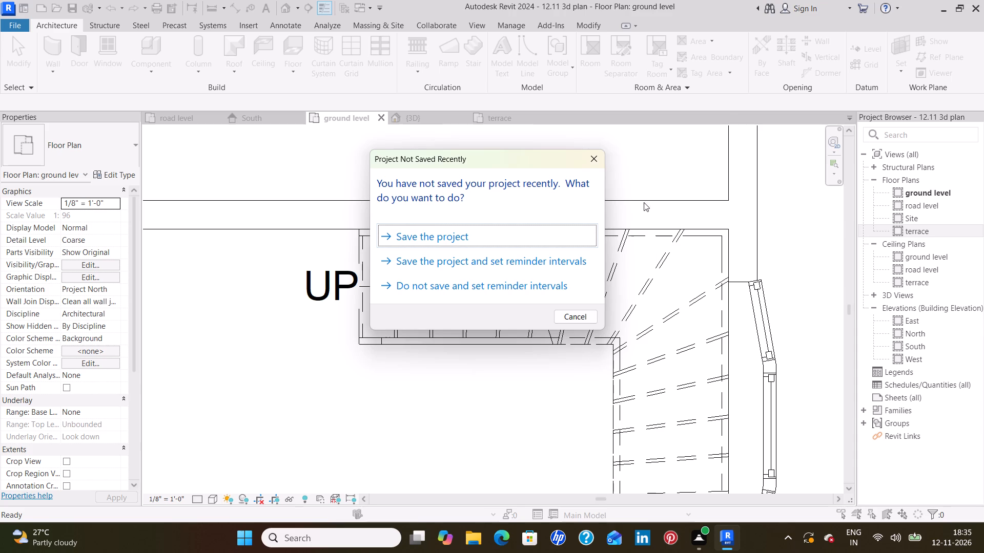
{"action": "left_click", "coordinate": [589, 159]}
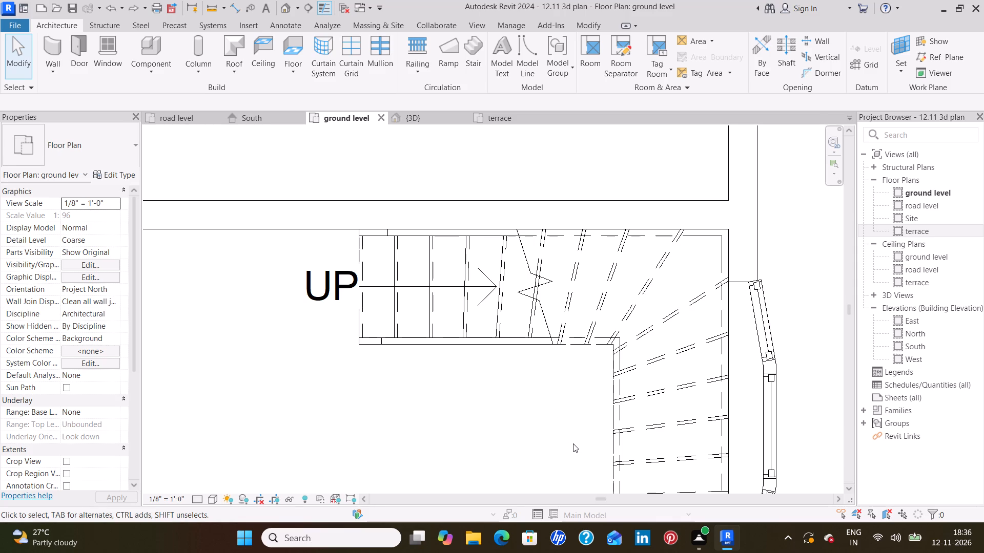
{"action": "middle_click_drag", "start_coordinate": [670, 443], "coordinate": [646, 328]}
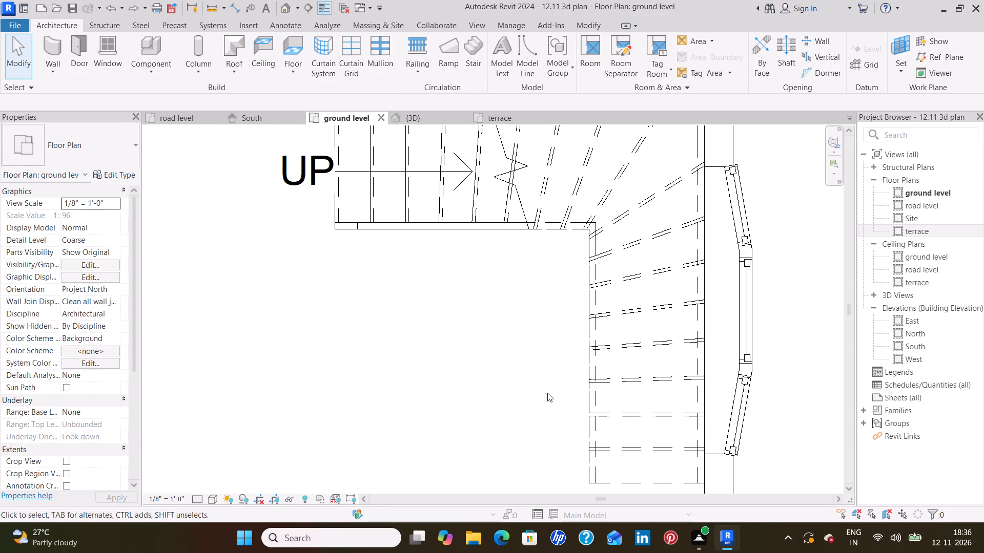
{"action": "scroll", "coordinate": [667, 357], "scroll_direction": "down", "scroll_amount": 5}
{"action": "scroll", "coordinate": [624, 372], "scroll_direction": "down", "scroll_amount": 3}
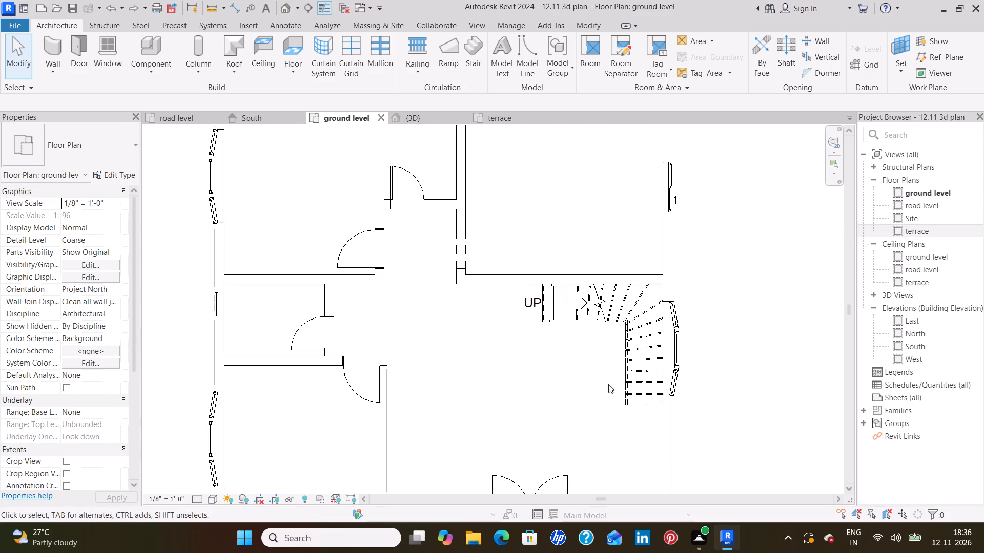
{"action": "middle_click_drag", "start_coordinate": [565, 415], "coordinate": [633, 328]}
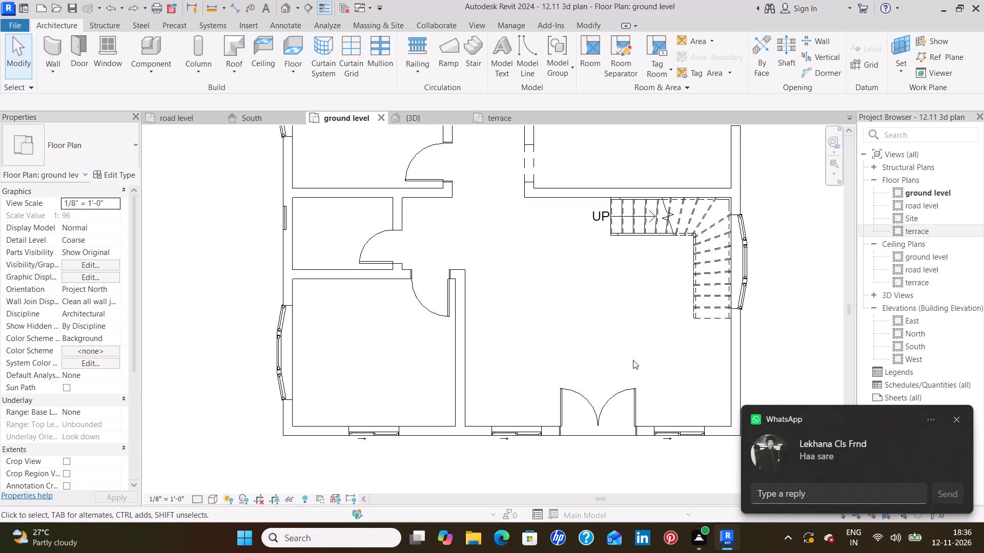
Reply "kk" to the incoming WhatsApp message from its notification.
{"action": "left_click", "coordinate": [817, 493]}
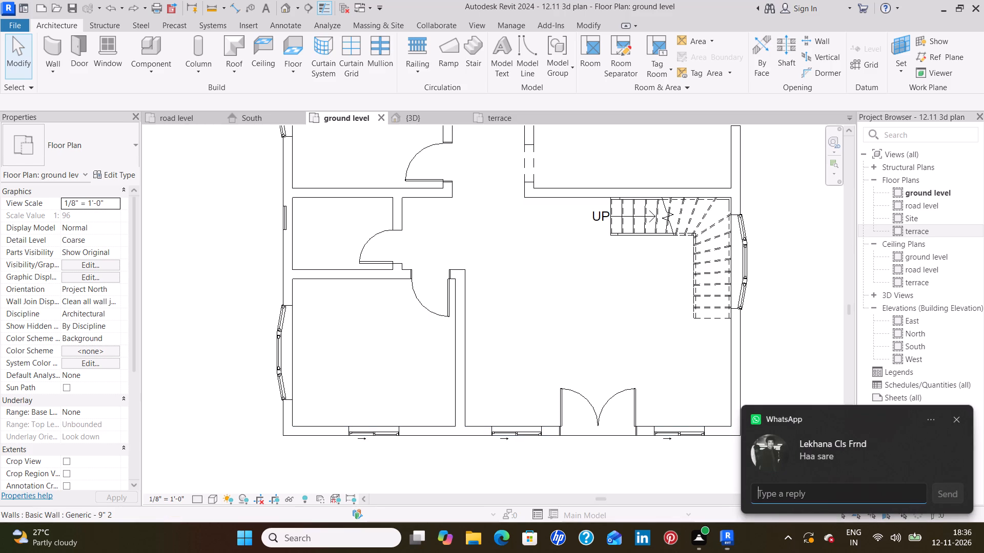
{"action": "type", "text": "kk"}
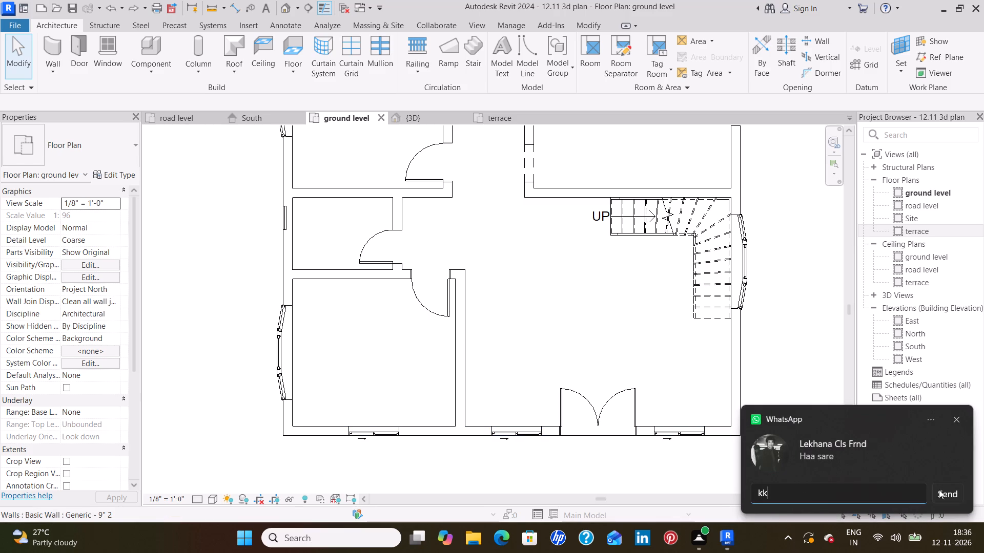
{"action": "left_click", "coordinate": [951, 494]}
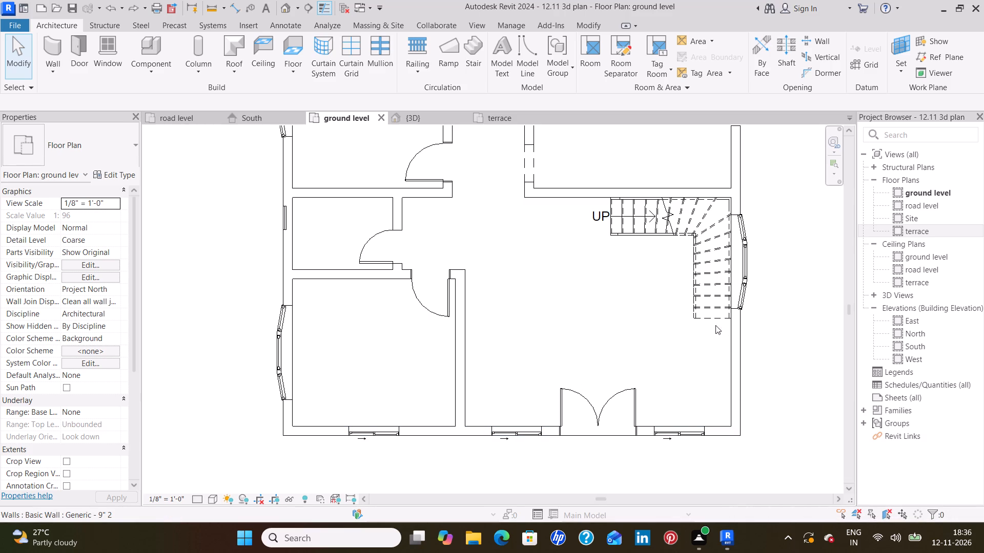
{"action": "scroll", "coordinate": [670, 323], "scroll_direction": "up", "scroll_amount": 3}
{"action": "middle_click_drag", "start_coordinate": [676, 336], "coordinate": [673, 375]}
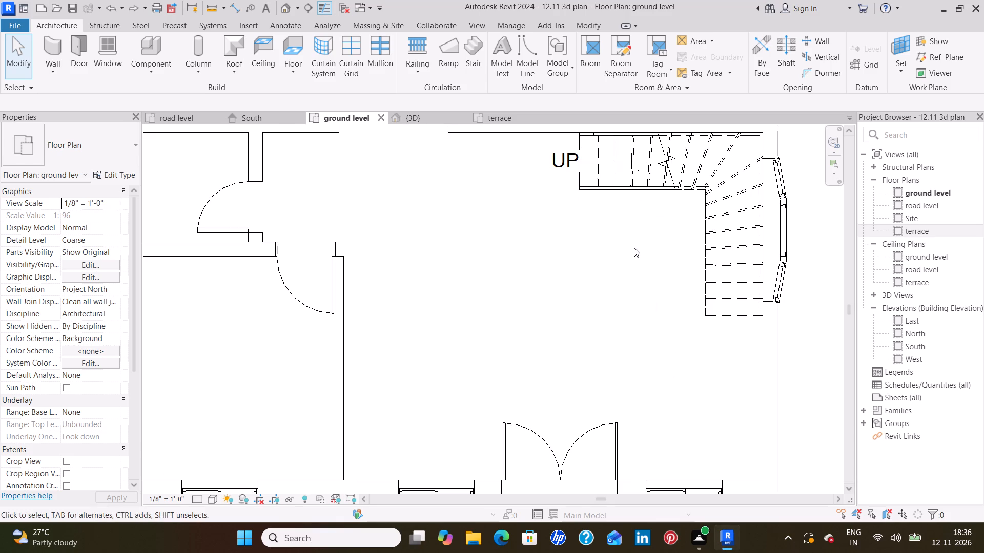
Examine the winder stair, its UP direction arrow and the adjacent bay window on the ground level plan.
{"action": "middle_click_drag", "start_coordinate": [633, 247], "coordinate": [633, 311]}
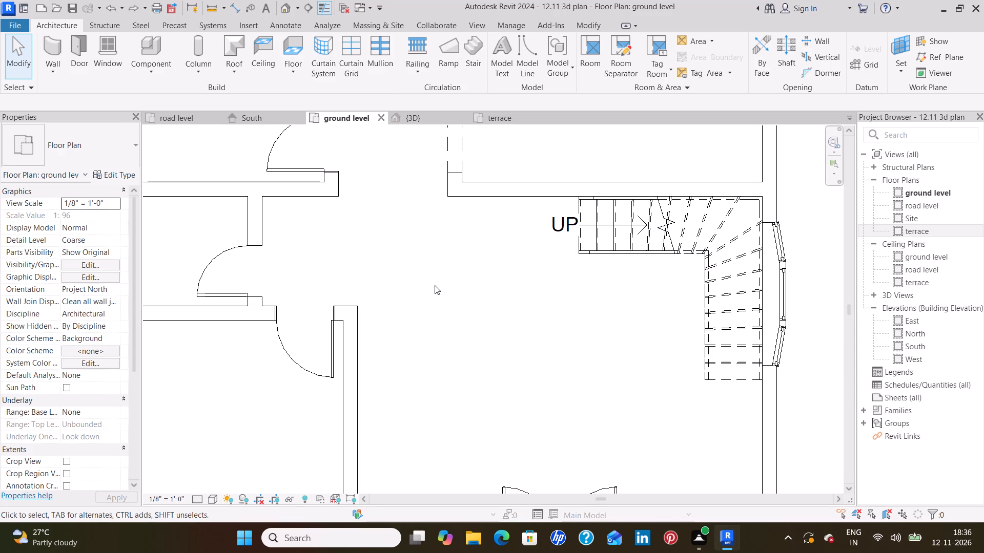
{"action": "scroll", "coordinate": [526, 355], "scroll_direction": "down", "scroll_amount": 3}
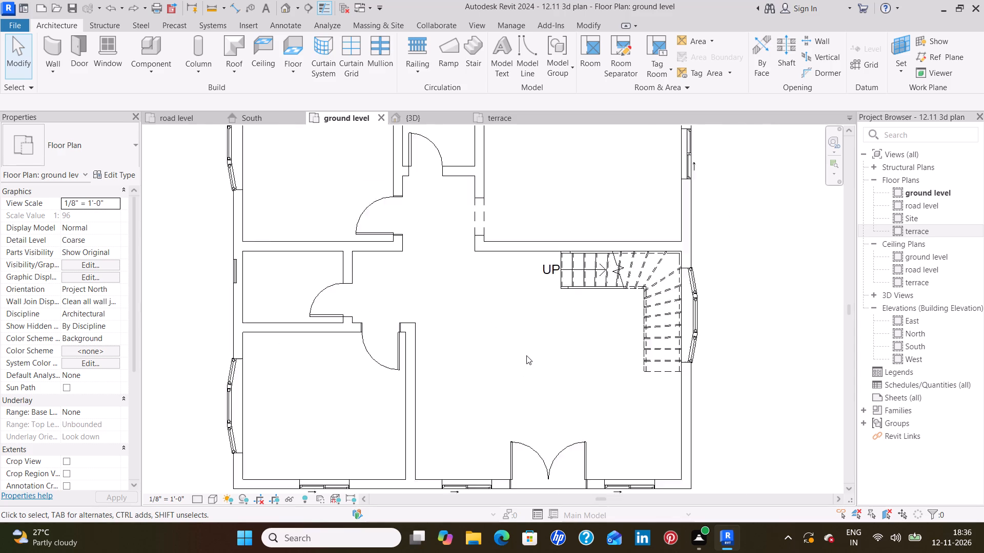
{"action": "scroll", "coordinate": [526, 355], "scroll_direction": "down", "scroll_amount": 2}
{"action": "middle_click_drag", "start_coordinate": [523, 364], "coordinate": [539, 300]}
{"action": "scroll", "coordinate": [668, 226], "scroll_direction": "up", "scroll_amount": 7}
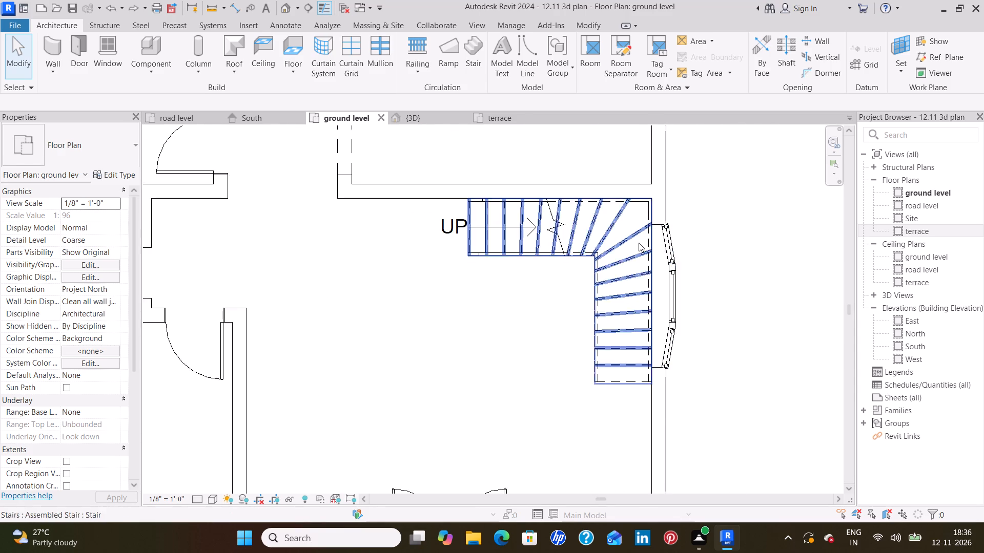
{"action": "scroll", "coordinate": [639, 243], "scroll_direction": "up", "scroll_amount": 3}
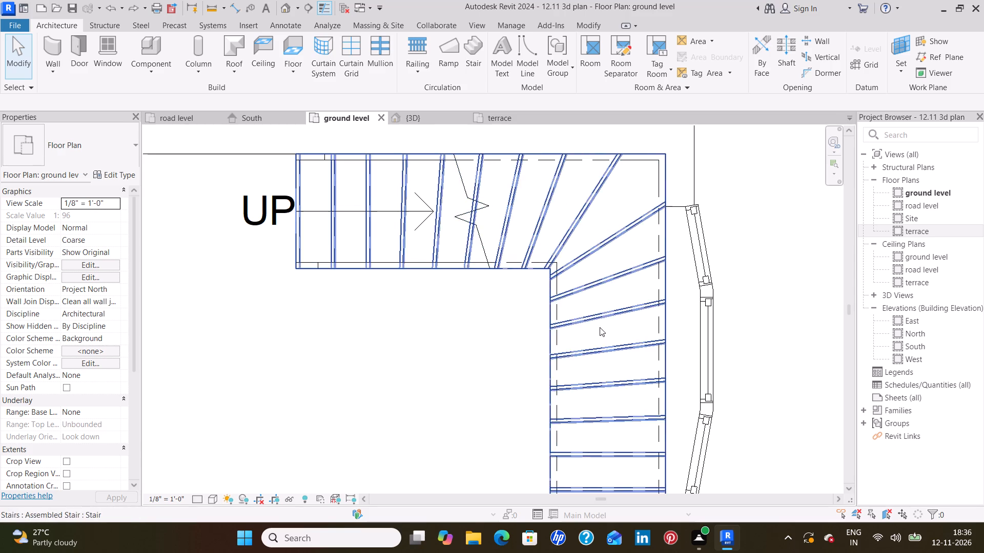
{"action": "scroll", "coordinate": [600, 329], "scroll_direction": "down", "scroll_amount": 5}
{"action": "scroll", "coordinate": [520, 387], "scroll_direction": "down", "scroll_amount": 1}
{"action": "scroll", "coordinate": [460, 407], "scroll_direction": "down", "scroll_amount": 1}
{"action": "middle_click_drag", "start_coordinate": [460, 407], "coordinate": [495, 336]}
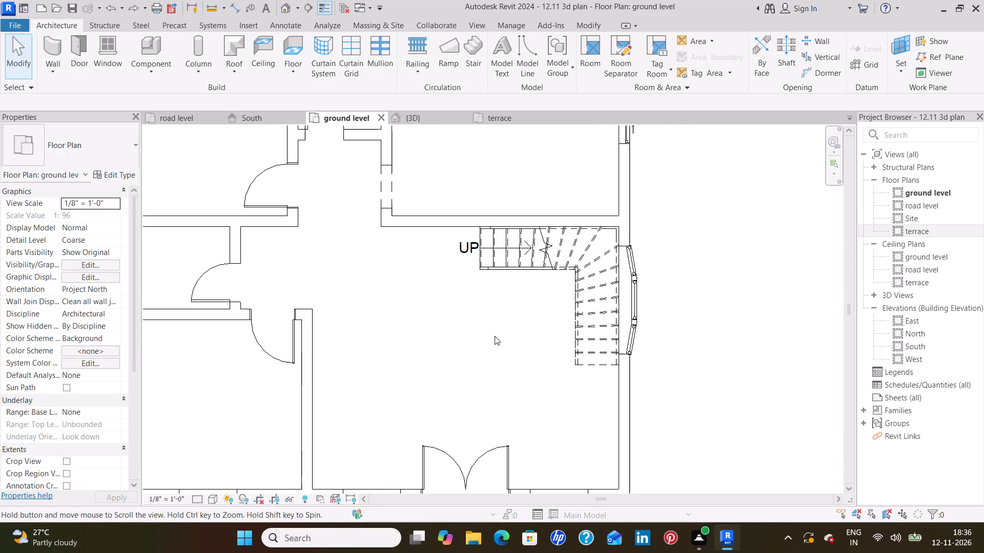
{"action": "middle_click_drag", "start_coordinate": [495, 336], "coordinate": [487, 344]}
{"action": "scroll", "coordinate": [516, 350], "scroll_direction": "up", "scroll_amount": 3}
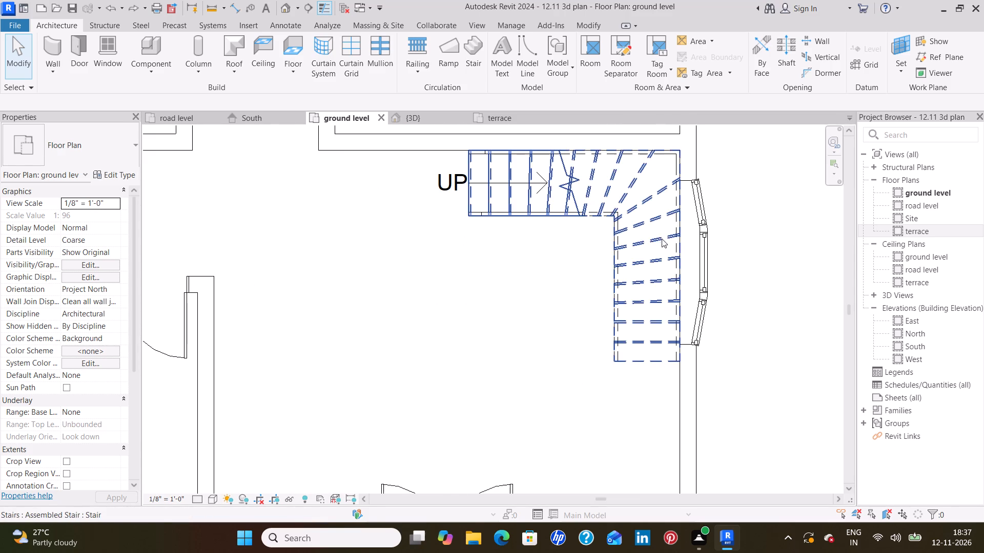
{"action": "scroll", "coordinate": [548, 361], "scroll_direction": "down", "scroll_amount": 5}
{"action": "middle_click_drag", "start_coordinate": [491, 364], "coordinate": [642, 344]}
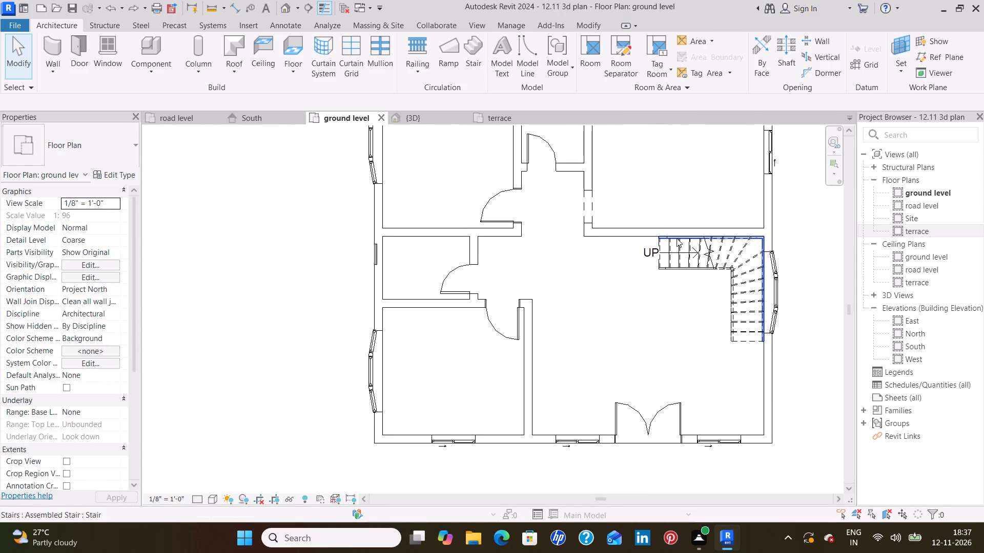
{"action": "scroll", "coordinate": [668, 239], "scroll_direction": "up", "scroll_amount": 5}
{"action": "scroll", "coordinate": [623, 275], "scroll_direction": "up", "scroll_amount": 4}
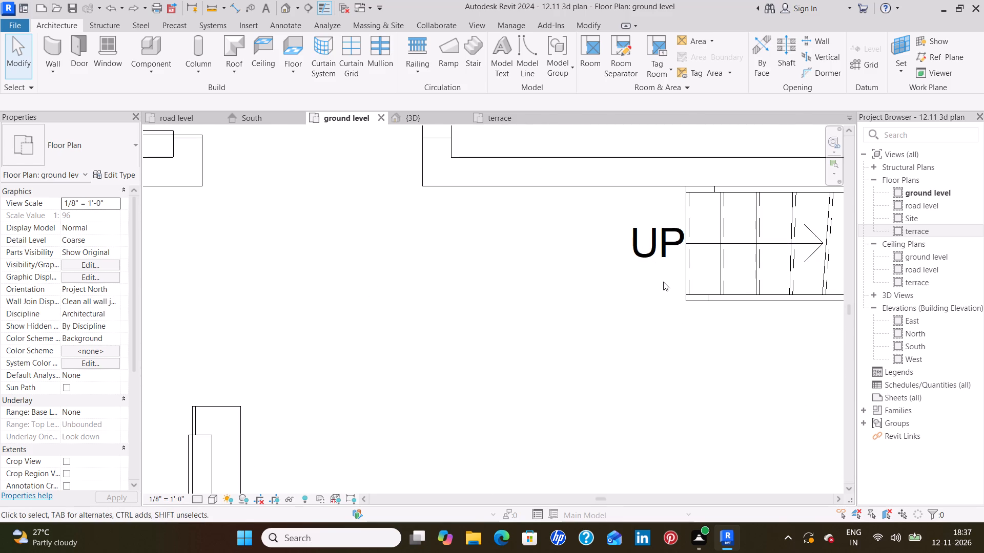
{"action": "scroll", "coordinate": [645, 249], "scroll_direction": "down", "scroll_amount": 2}
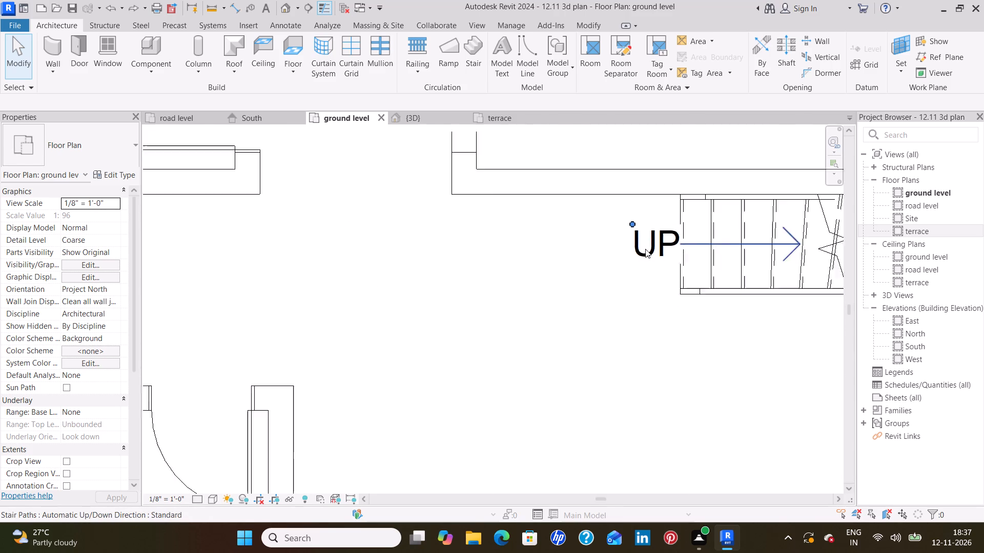
{"action": "scroll", "coordinate": [645, 249], "scroll_direction": "down", "scroll_amount": 3}
{"action": "middle_click_drag", "start_coordinate": [604, 355], "coordinate": [522, 361]}
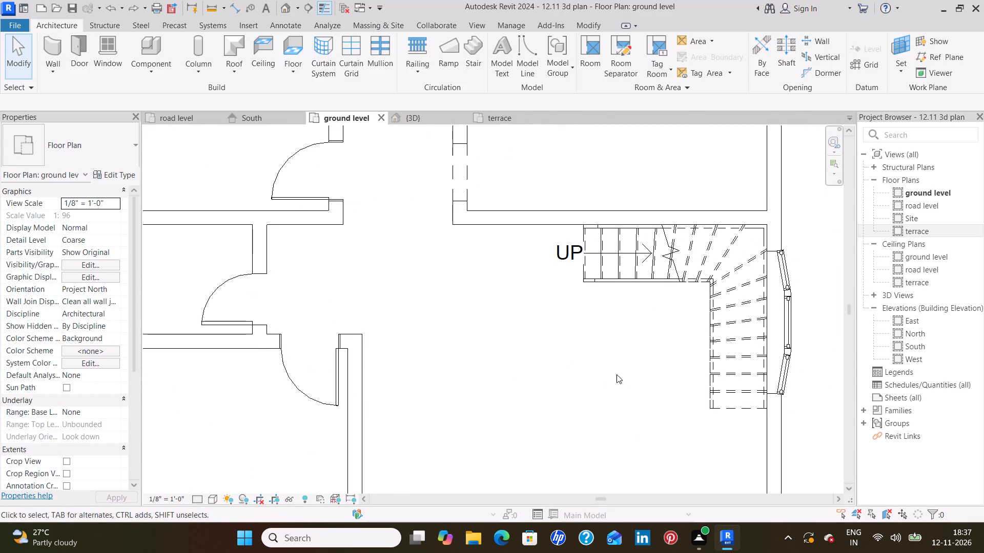
{"action": "left_click", "coordinate": [781, 350]}
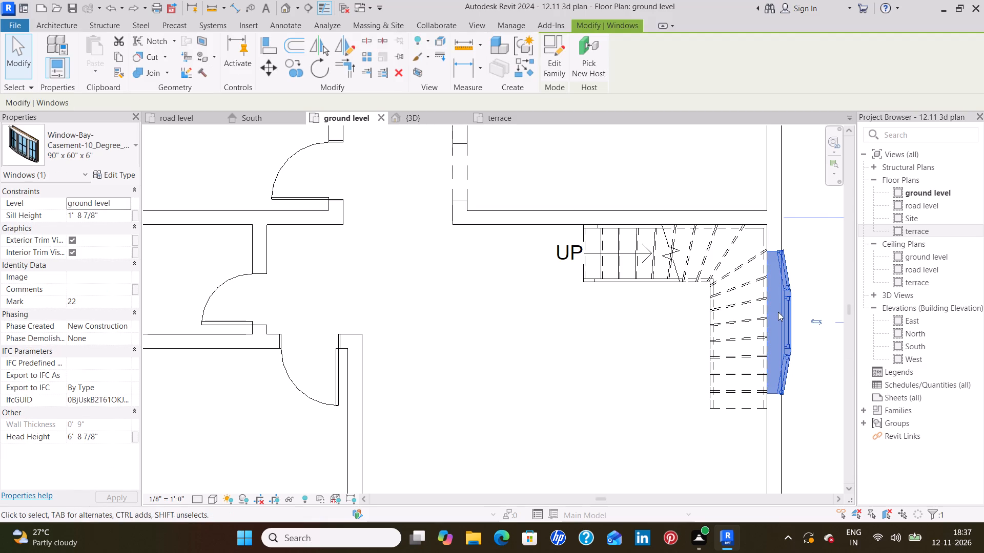
{"action": "key", "text": "Escape"}
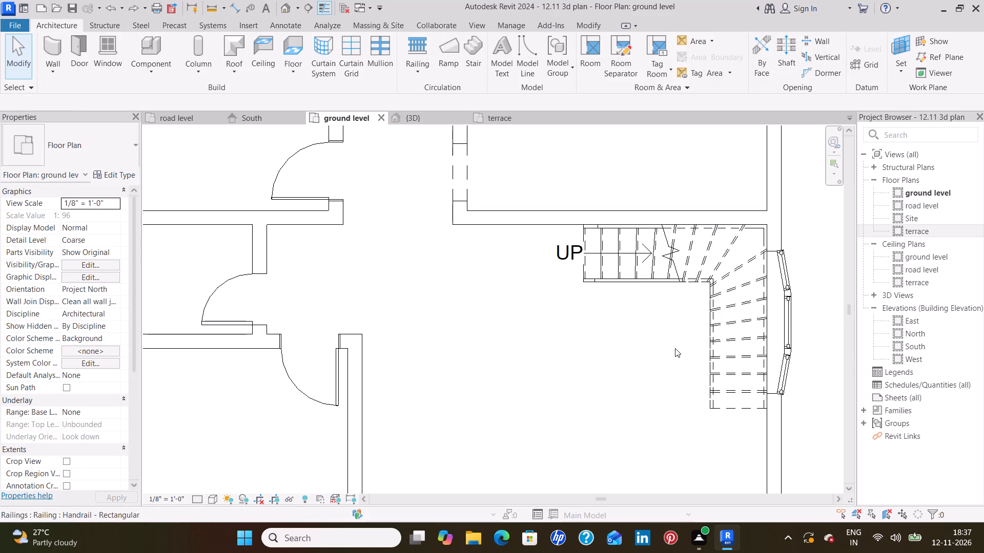
{"action": "scroll", "coordinate": [717, 316], "scroll_direction": "up", "scroll_amount": 5}
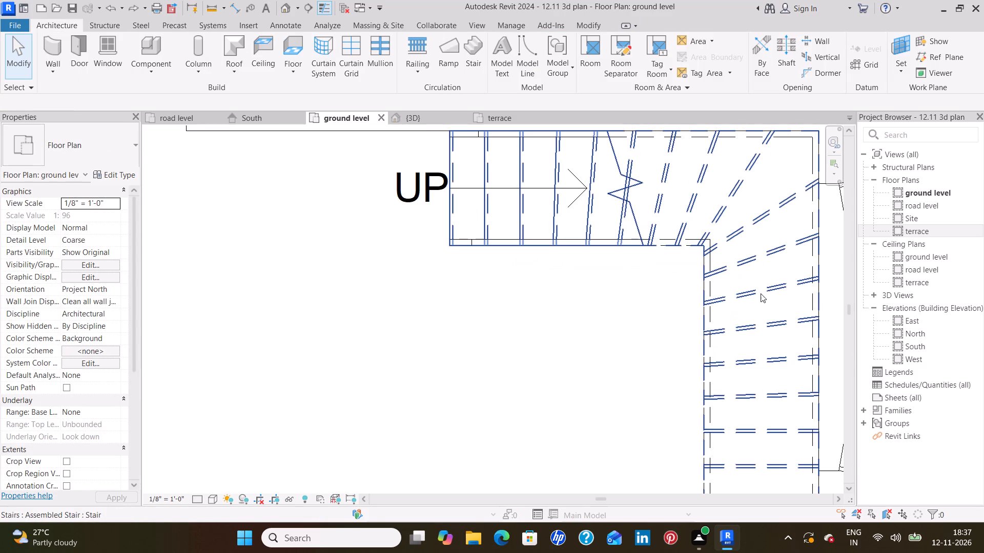
{"action": "left_click", "coordinate": [761, 291]}
{"action": "key", "text": "Escape"}
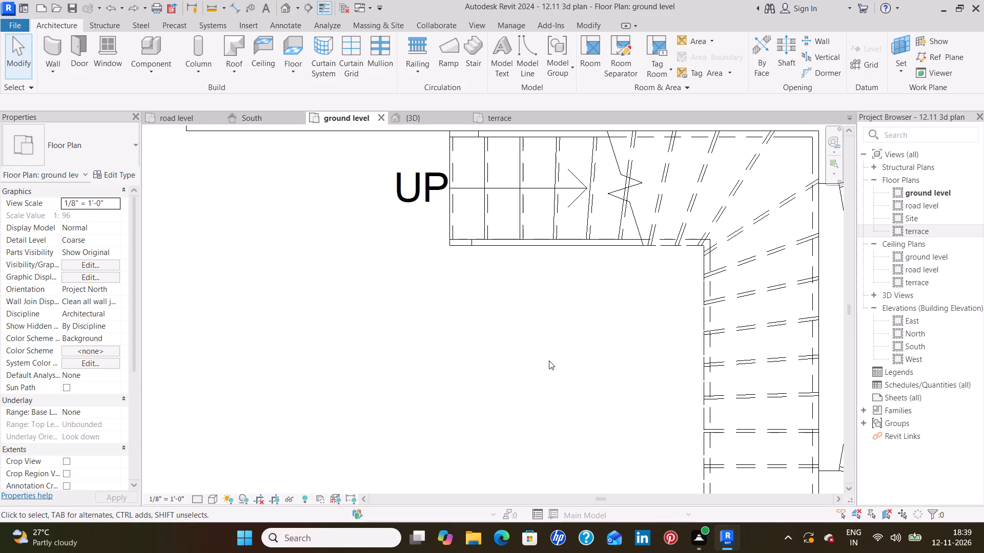
Add linear dimensions for the inside width and depth of the northwest room on the ground level.
{"action": "scroll", "coordinate": [608, 380], "scroll_direction": "down", "scroll_amount": 8}
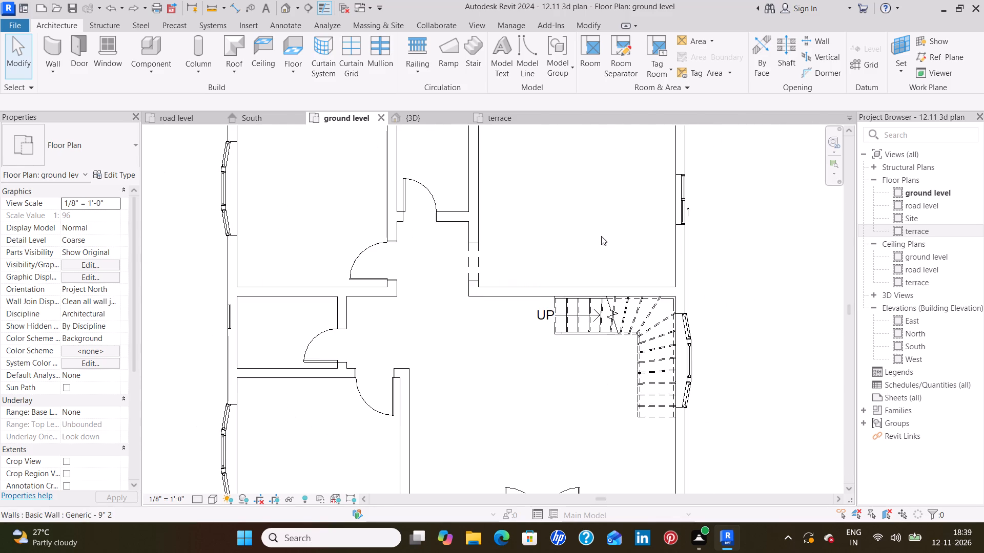
{"action": "middle_click_drag", "start_coordinate": [601, 236], "coordinate": [644, 322]}
{"action": "scroll", "coordinate": [645, 325], "scroll_direction": "down", "scroll_amount": 2}
{"action": "middle_click_drag", "start_coordinate": [578, 382], "coordinate": [592, 361]}
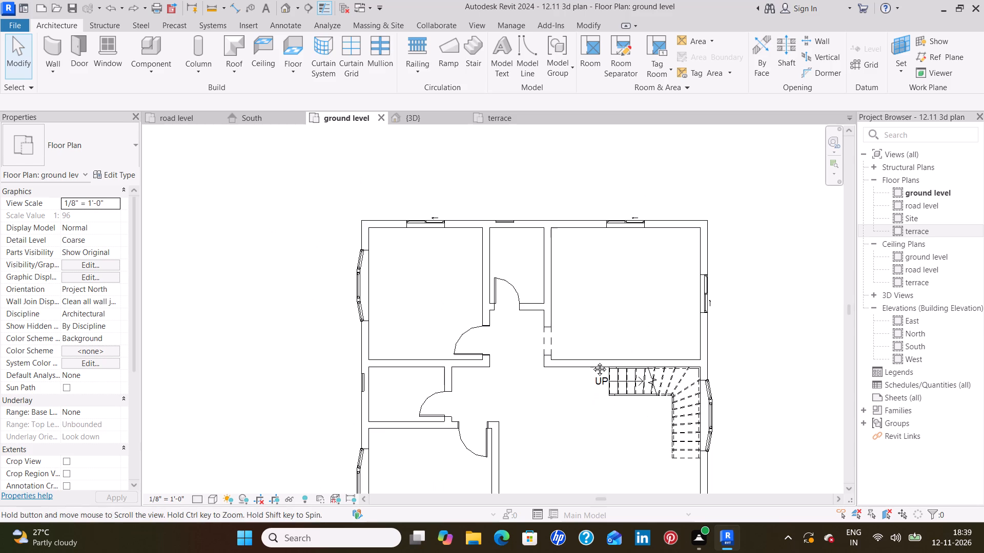
{"action": "middle_click_drag", "start_coordinate": [592, 361], "coordinate": [628, 320]}
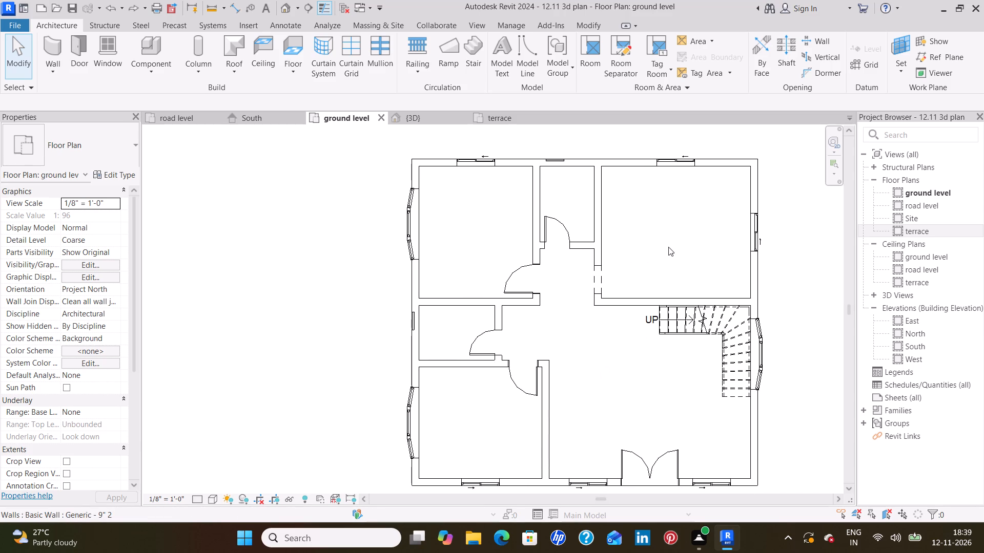
{"action": "left_click", "coordinate": [233, 6]}
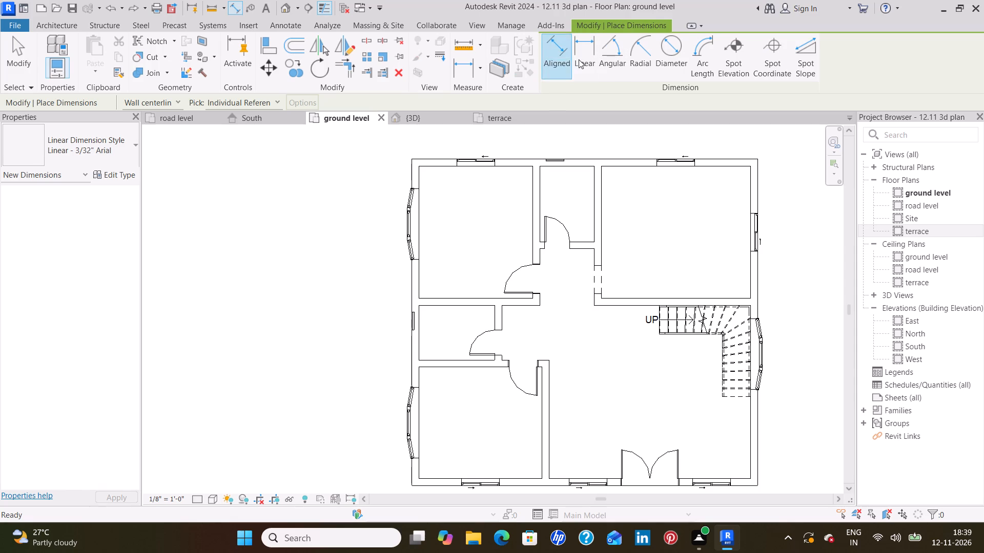
{"action": "left_click", "coordinate": [582, 60]}
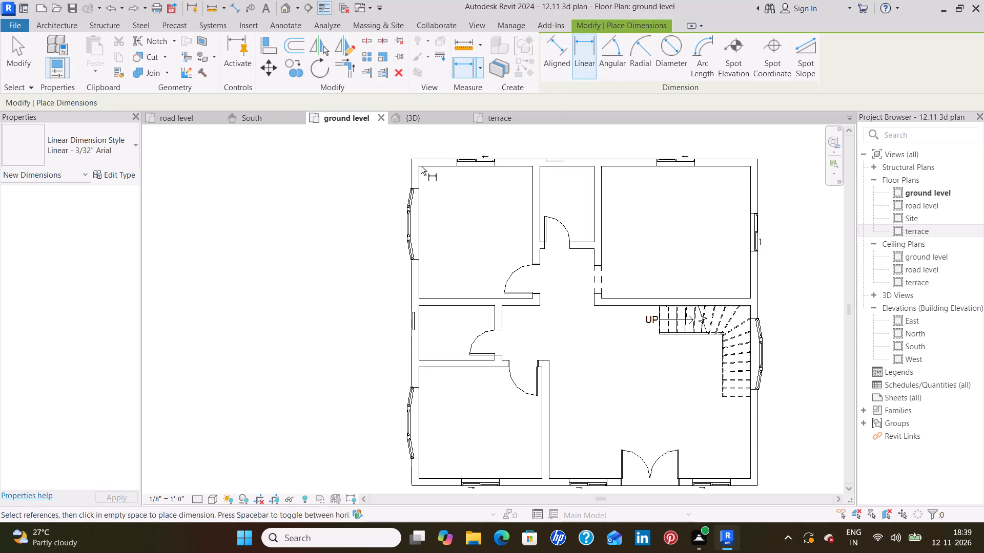
{"action": "left_click", "coordinate": [419, 168]}
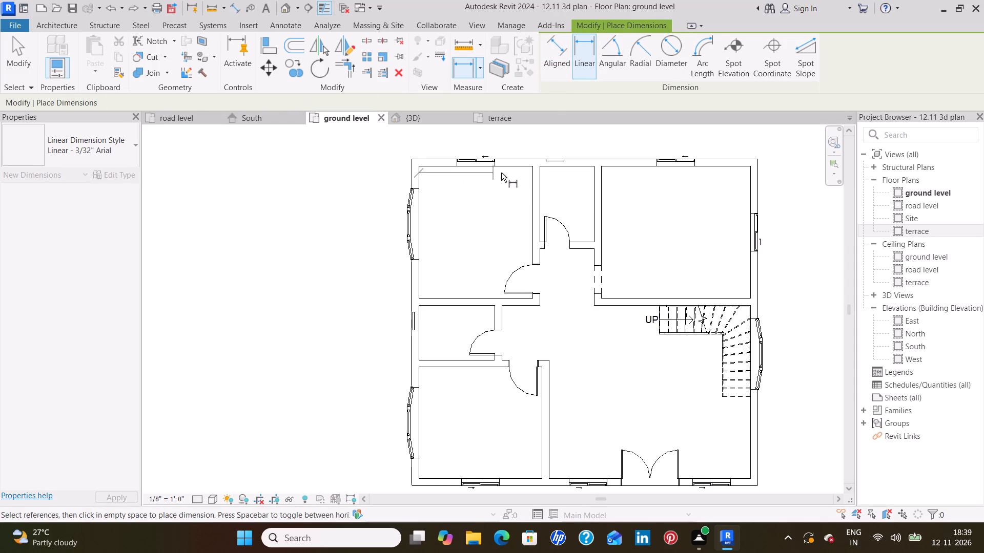
{"action": "left_click", "coordinate": [532, 168]}
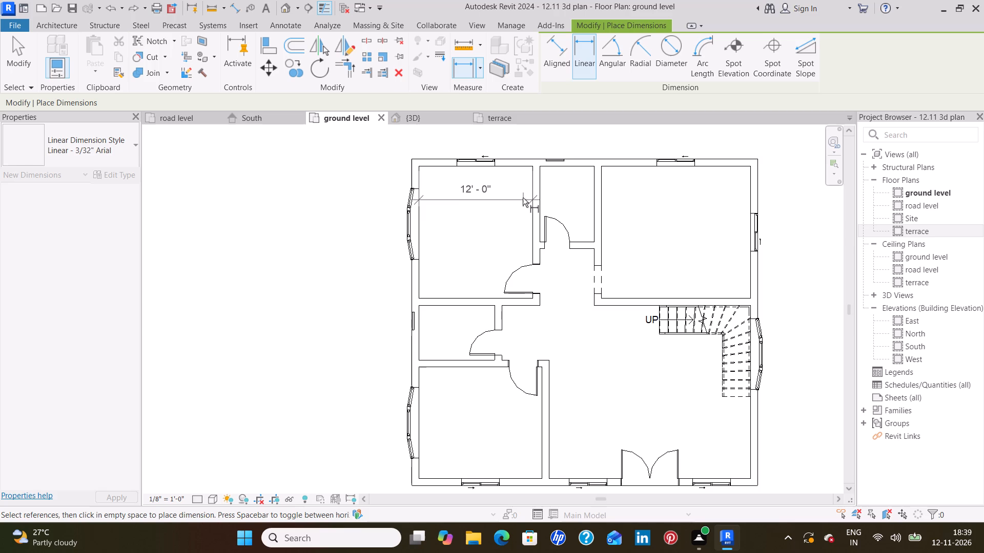
{"action": "left_click", "coordinate": [523, 193]}
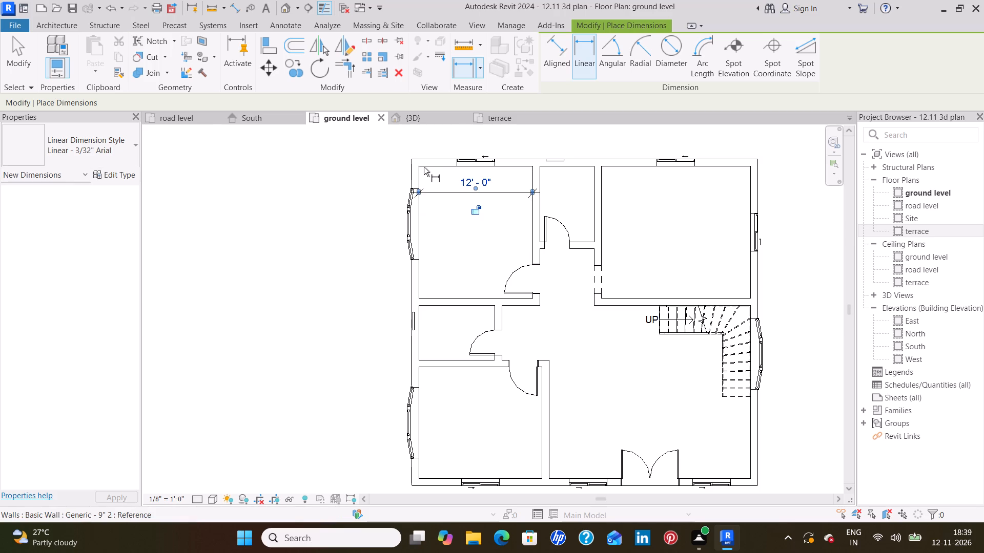
{"action": "left_click", "coordinate": [423, 168]}
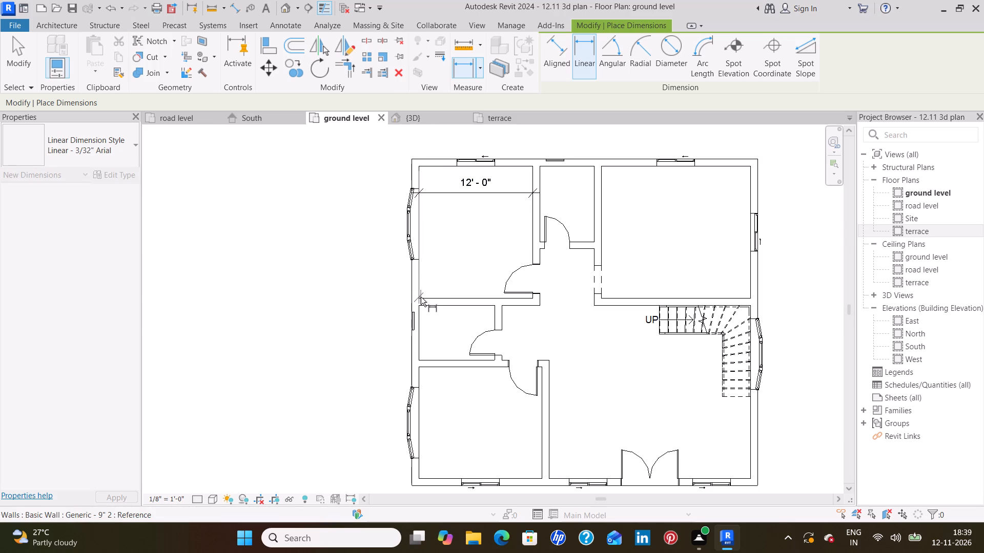
{"action": "left_click", "coordinate": [421, 297]}
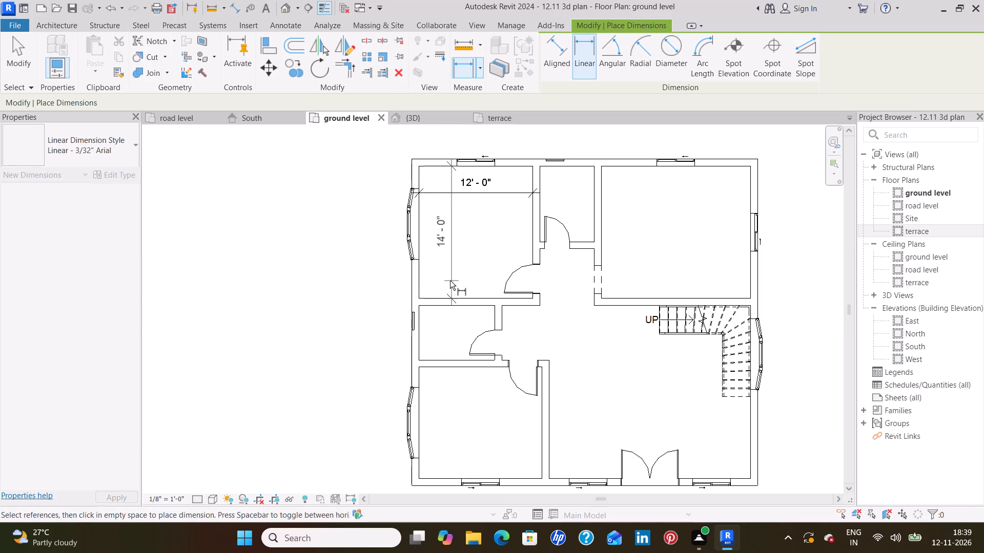
{"action": "left_click", "coordinate": [450, 281]}
Add linear dimensions for the inside width and depth of the small room in the middle of the north side.
{"action": "left_click", "coordinate": [540, 168]}
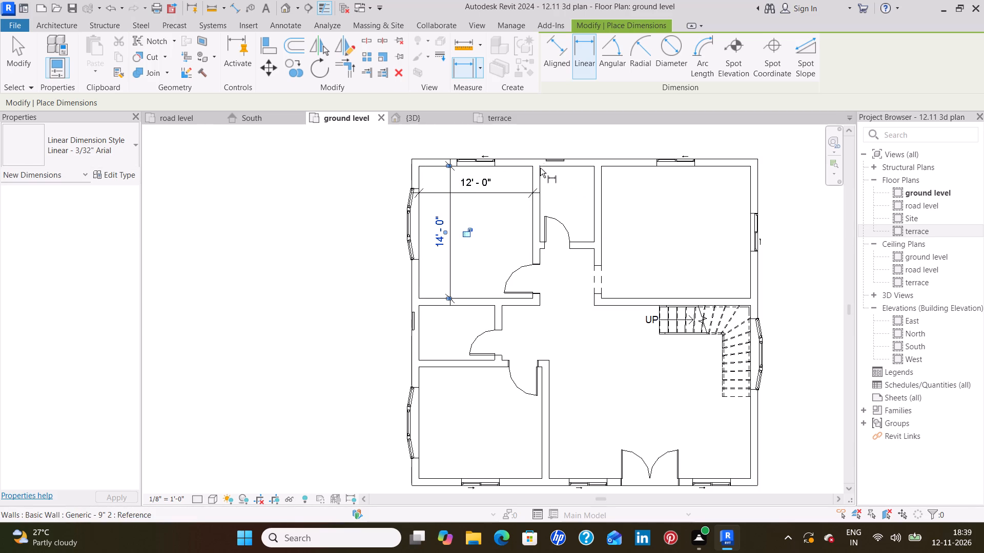
{"action": "left_click", "coordinate": [594, 167]}
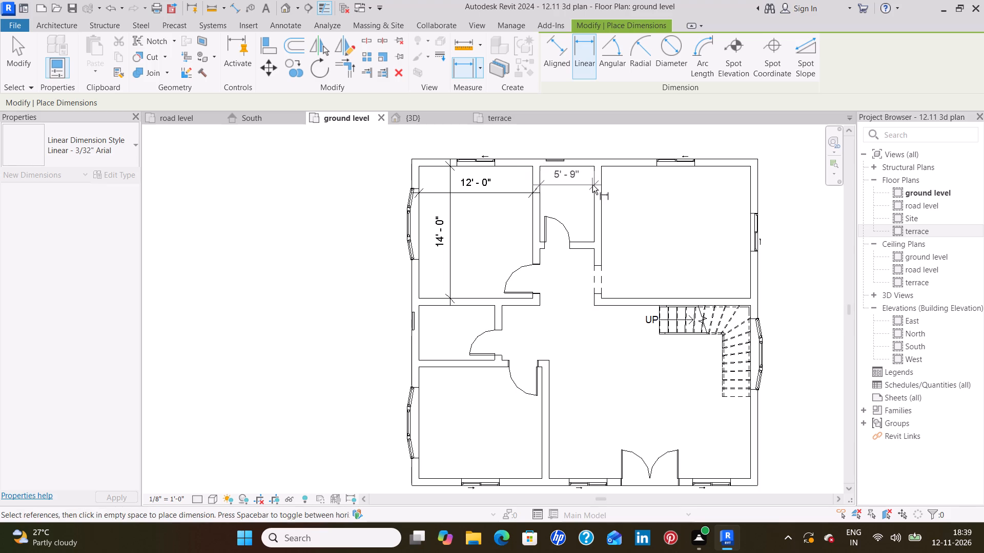
{"action": "left_click", "coordinate": [592, 185]}
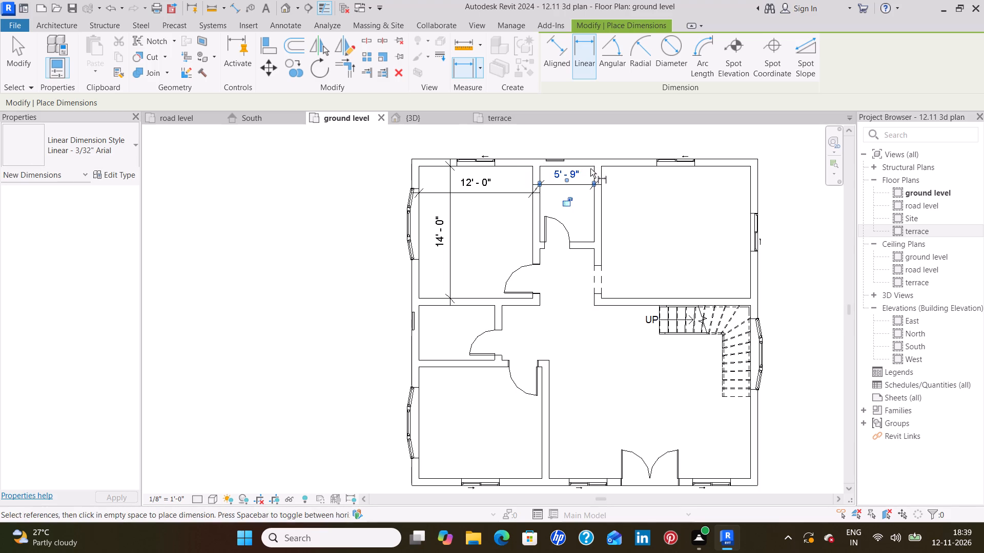
{"action": "left_click", "coordinate": [592, 168]}
{"action": "left_click", "coordinate": [594, 241]}
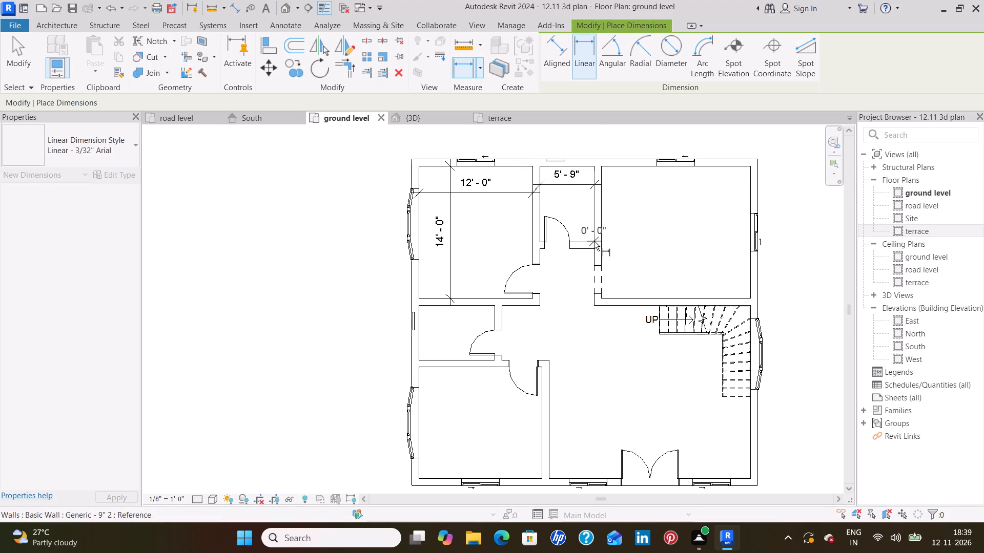
{"action": "left_click", "coordinate": [581, 239]}
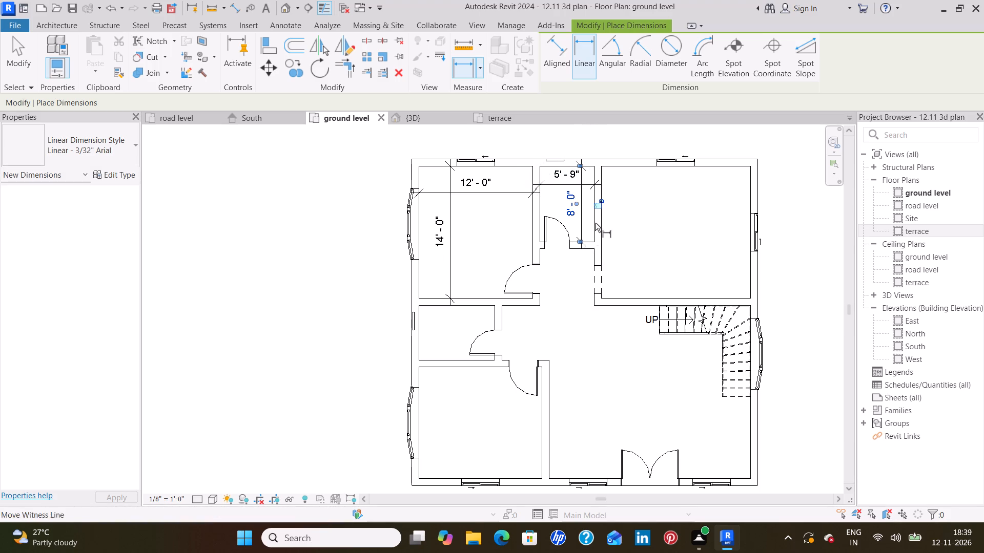
Add linear dimensions for the inside width and depth of the large northeast room.
{"action": "left_click", "coordinate": [604, 169]}
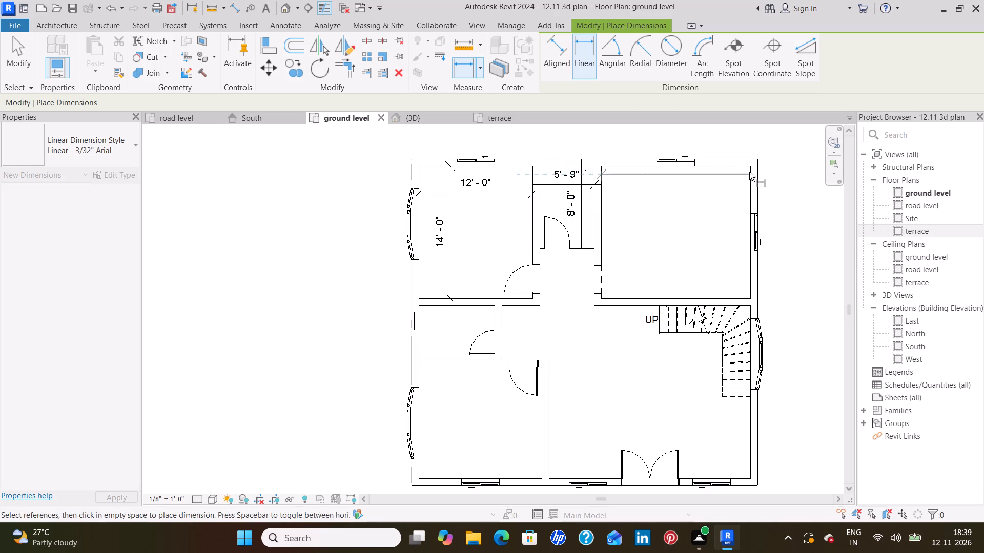
{"action": "left_click", "coordinate": [751, 168]}
{"action": "left_click", "coordinate": [751, 197]}
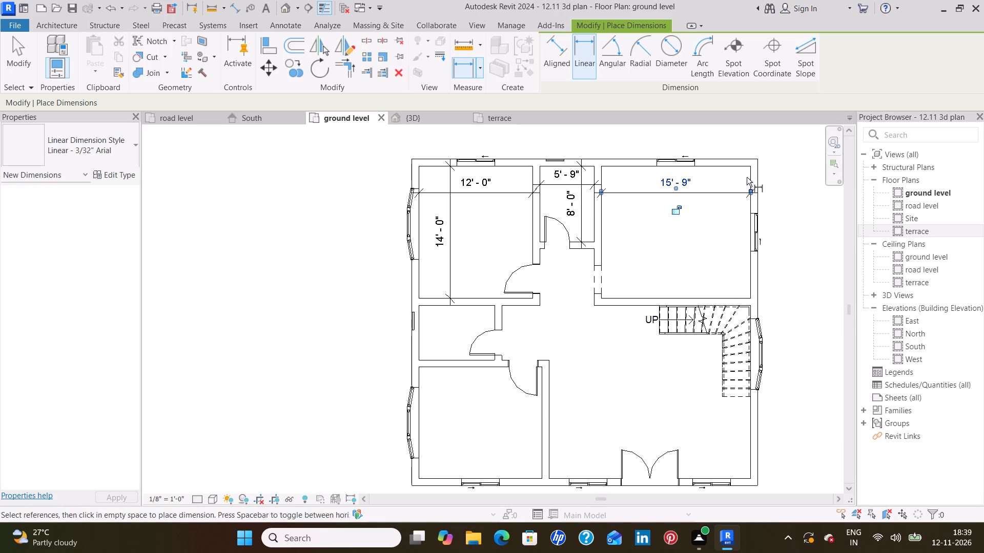
{"action": "left_click", "coordinate": [748, 171]}
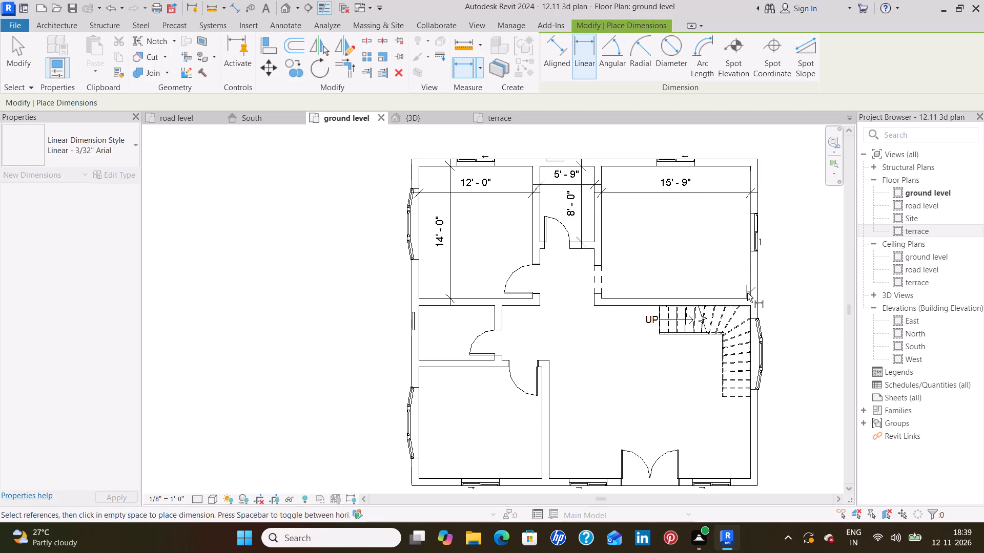
{"action": "left_click", "coordinate": [751, 299]}
{"action": "left_click", "coordinate": [724, 291]}
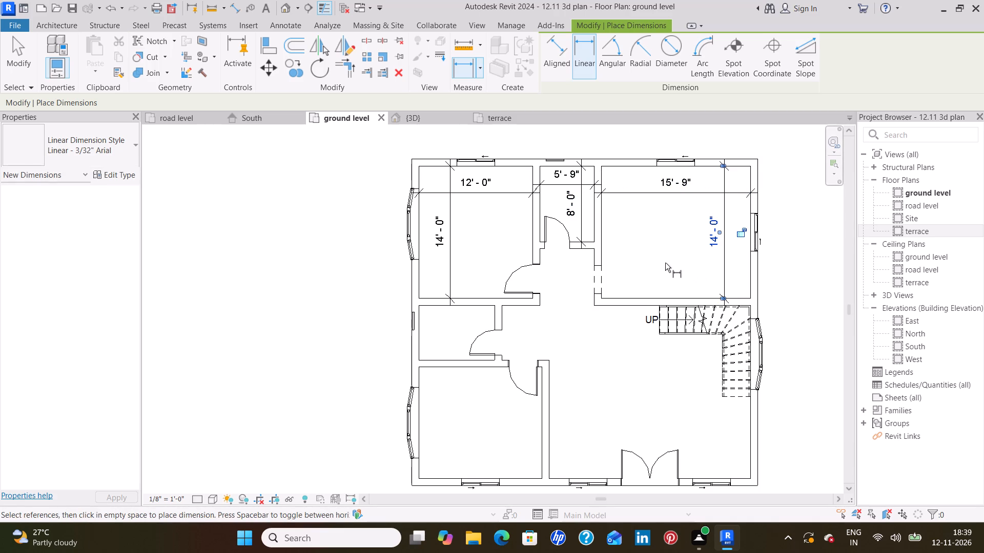
Add linear dimensions for the overall inside width and depth of the large hall containing the winder stair.
{"action": "middle_click_drag", "start_coordinate": [652, 275], "coordinate": [669, 122]}
{"action": "middle_click_drag", "start_coordinate": [690, 230], "coordinate": [720, 261]}
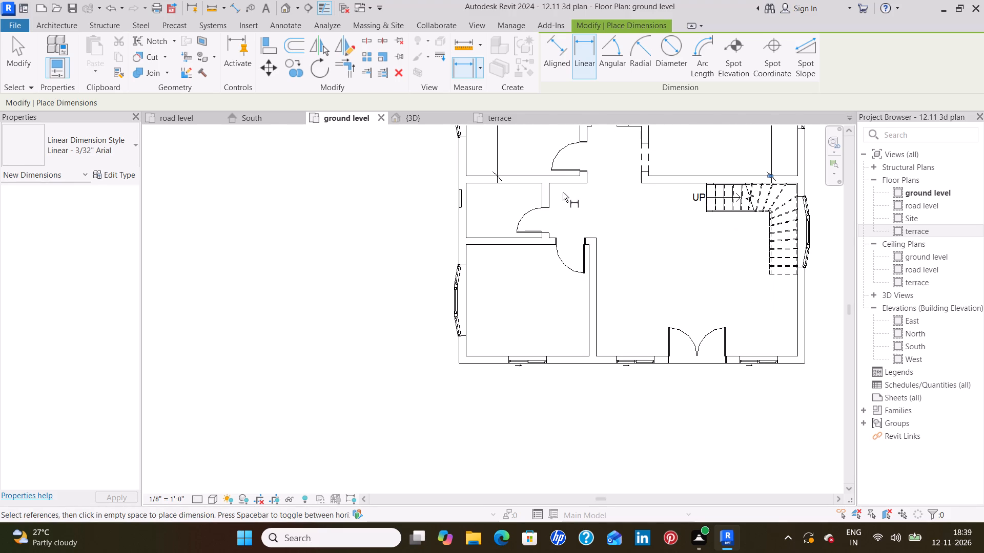
{"action": "left_click", "coordinate": [549, 184]}
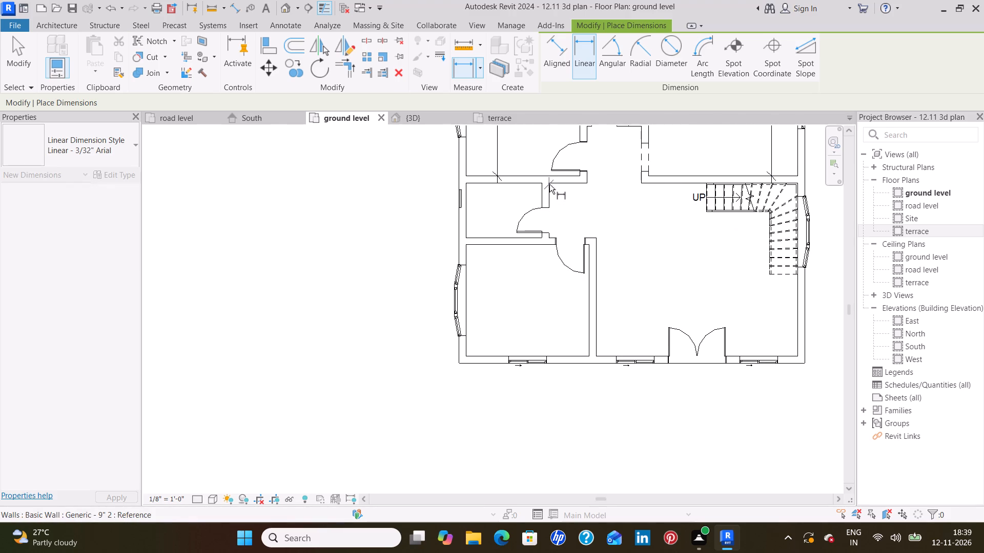
{"action": "left_click", "coordinate": [798, 185]}
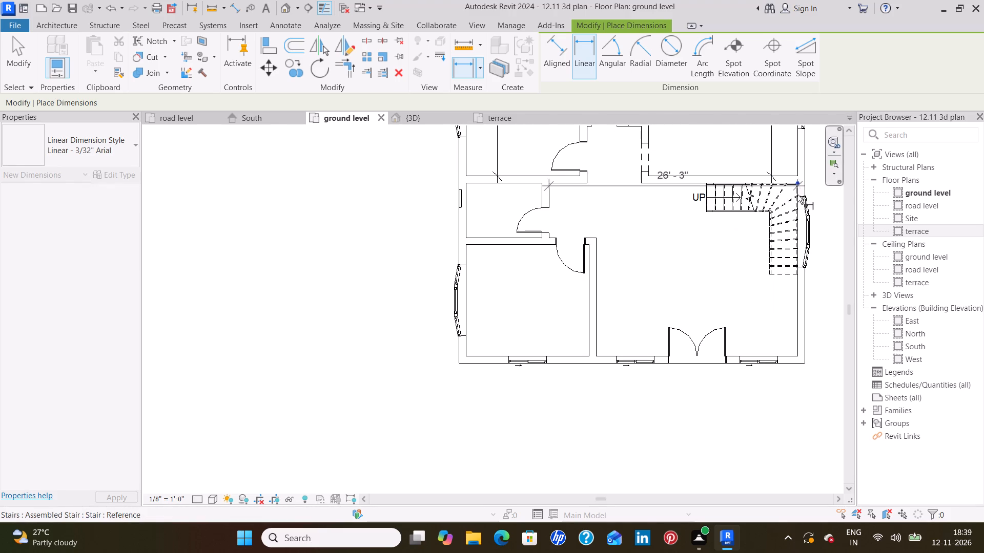
{"action": "left_click", "coordinate": [792, 221]}
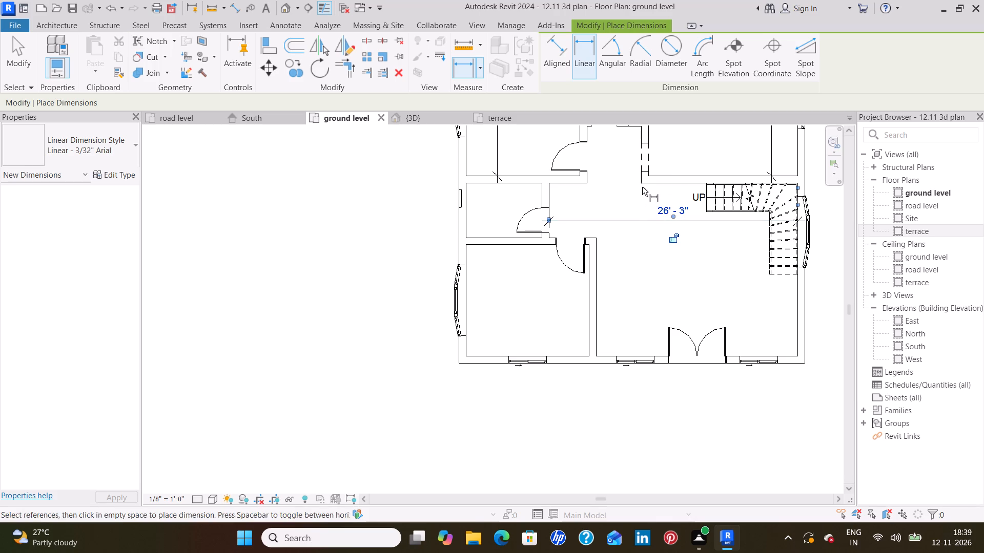
{"action": "left_click", "coordinate": [642, 187]}
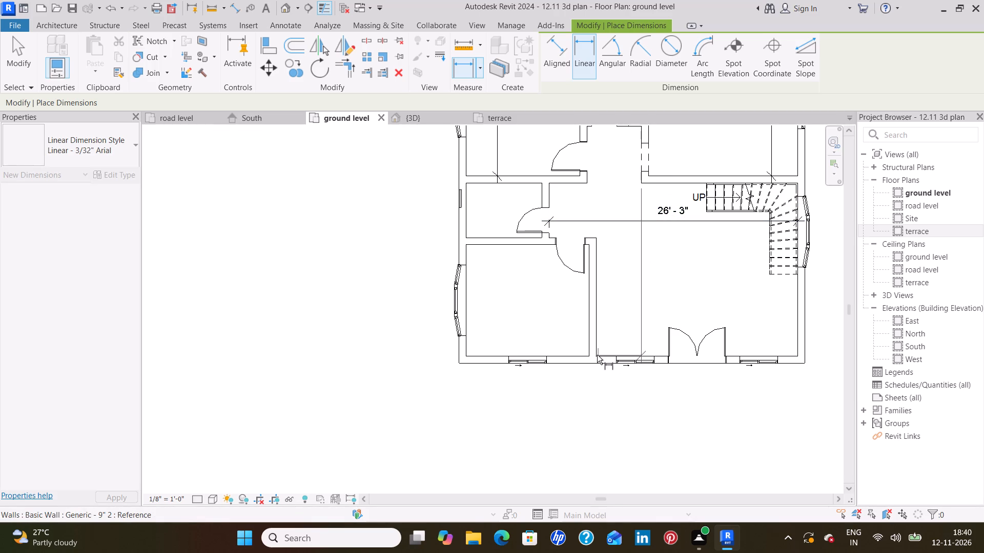
{"action": "left_click", "coordinate": [597, 355]}
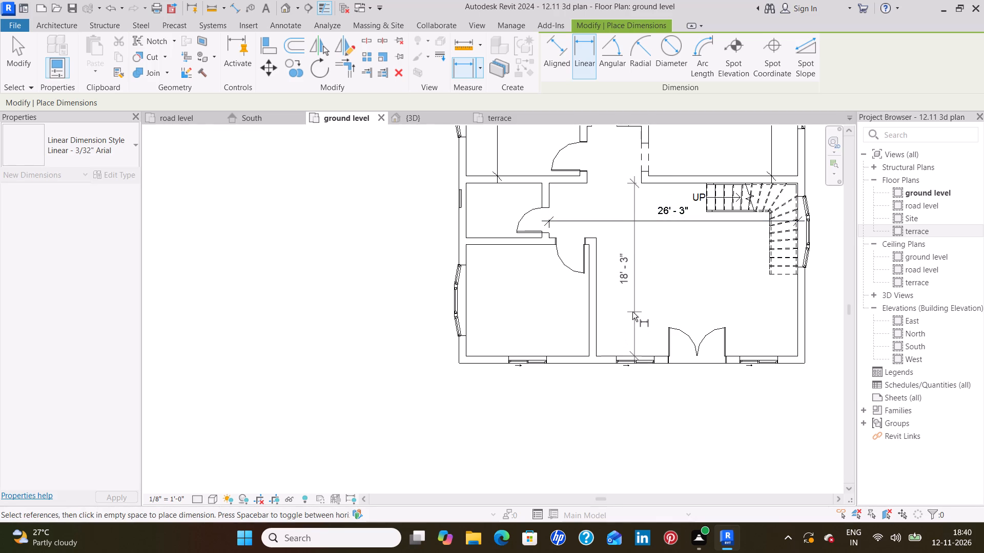
{"action": "left_click", "coordinate": [632, 312]}
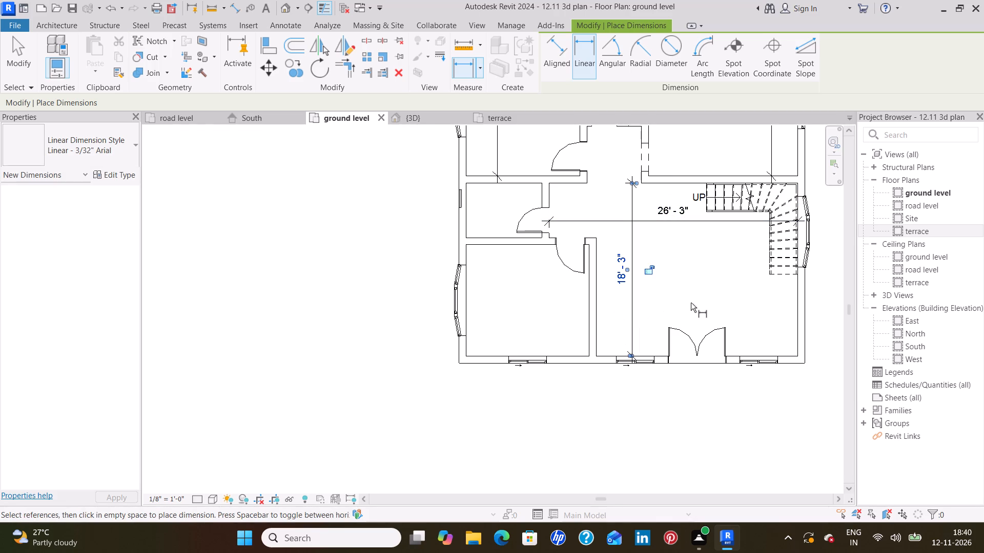
Add linear dimensions for the inside depth and width of the southwest room on the ground level.
{"action": "middle_click_drag", "start_coordinate": [697, 294], "coordinate": [783, 274]}
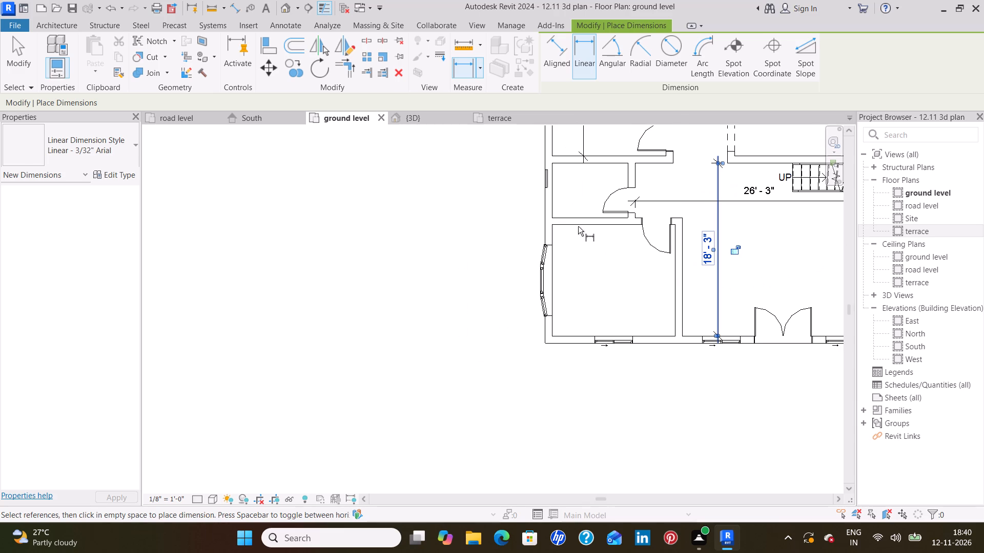
{"action": "left_click", "coordinate": [556, 228]}
{"action": "left_click", "coordinate": [555, 332]}
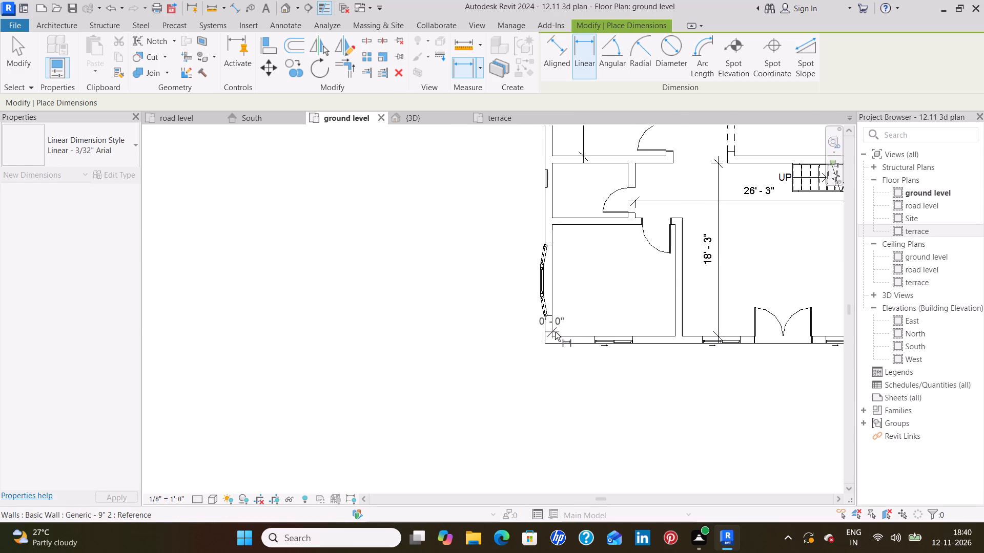
{"action": "left_click", "coordinate": [580, 325]}
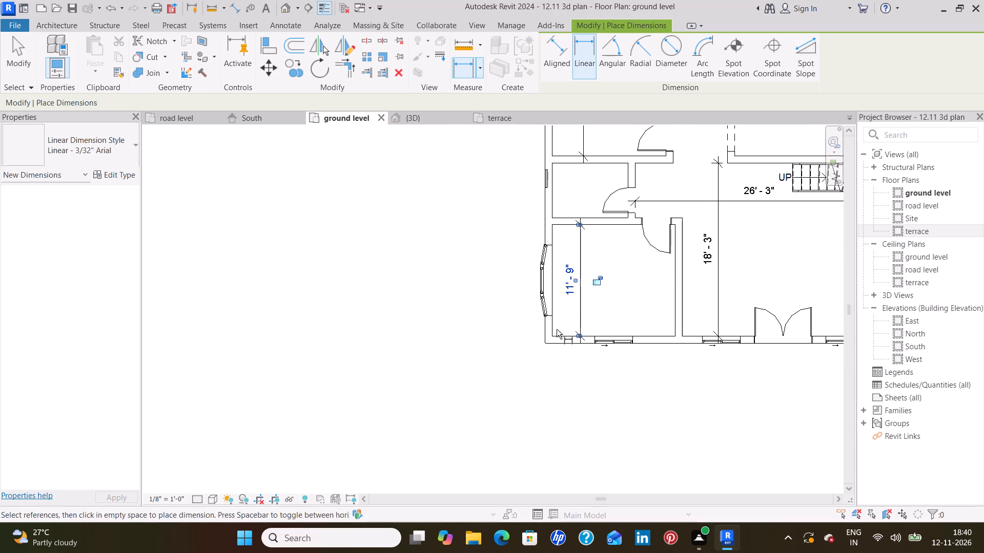
{"action": "left_click", "coordinate": [557, 330]}
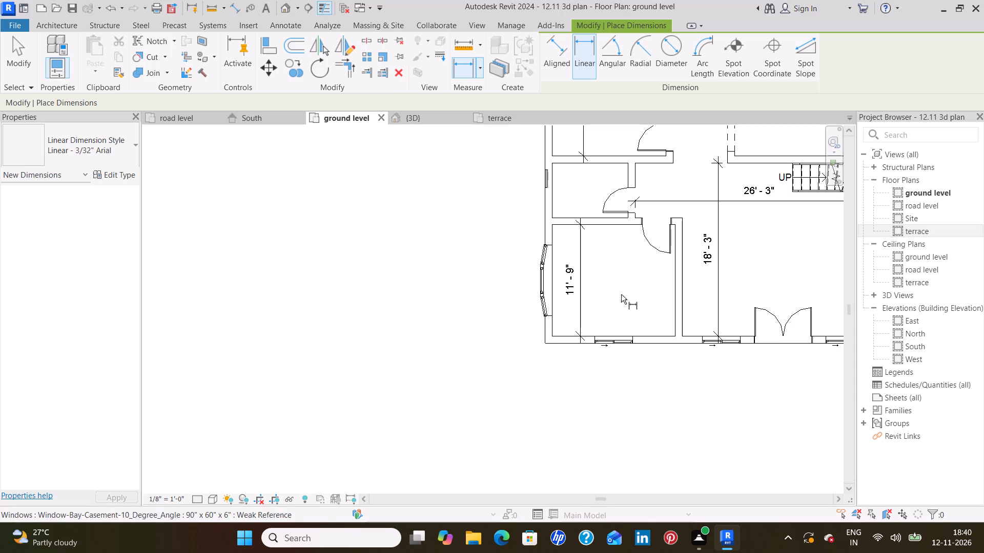
{"action": "left_click", "coordinate": [553, 335]}
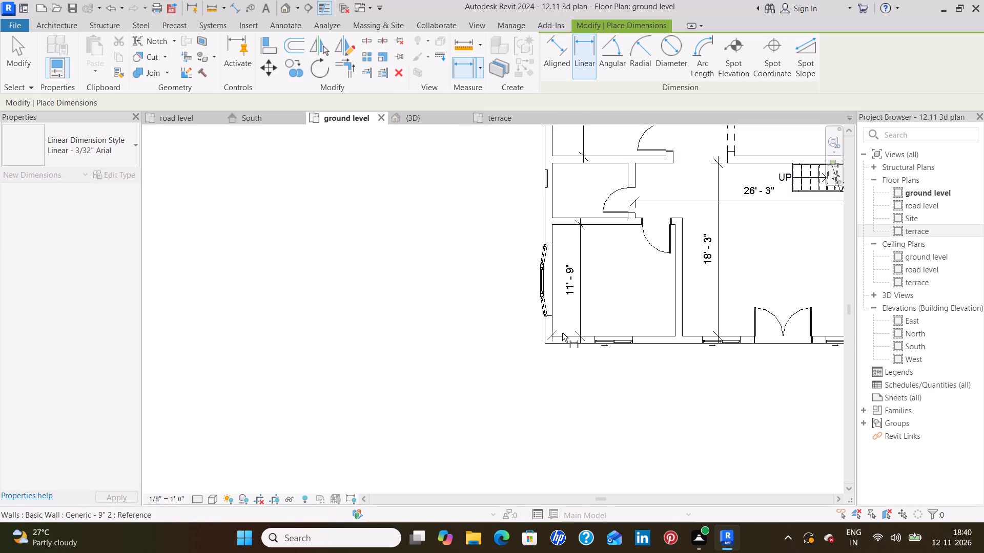
{"action": "left_click", "coordinate": [675, 337]}
{"action": "left_click", "coordinate": [670, 312]}
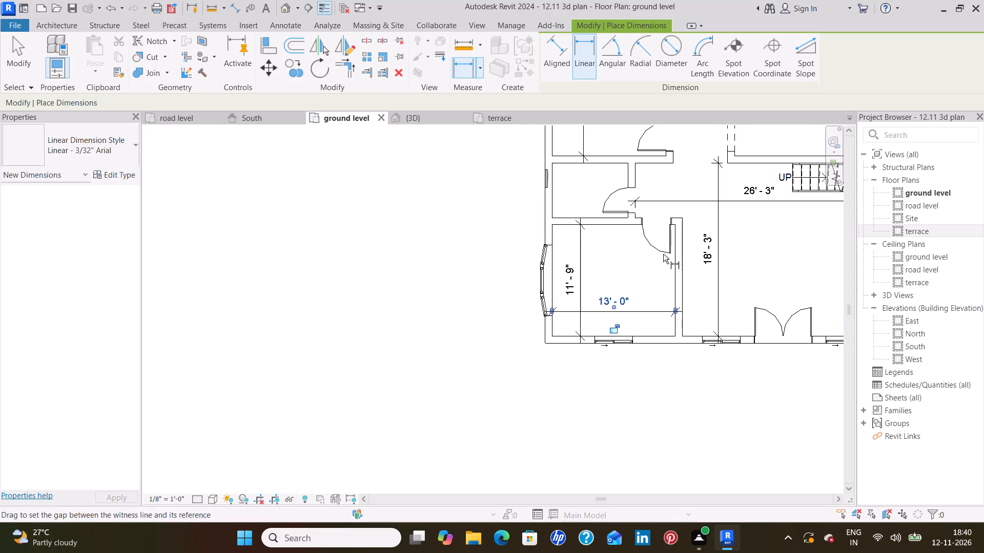
Add linear dimensions for the inside depth and width of the small room in the middle of the west side.
{"action": "middle_click_drag", "start_coordinate": [723, 252], "coordinate": [716, 272]}
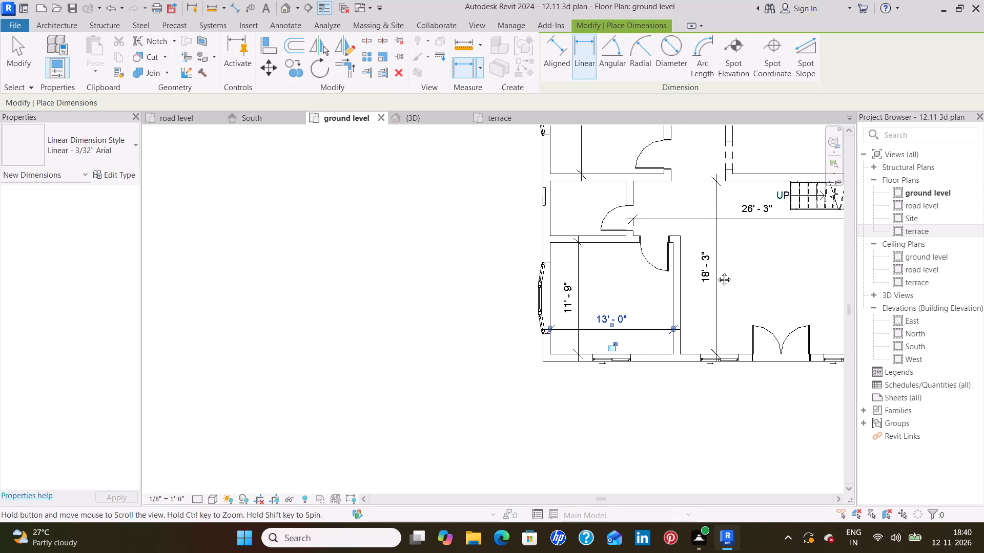
{"action": "middle_click_drag", "start_coordinate": [716, 272], "coordinate": [714, 273]}
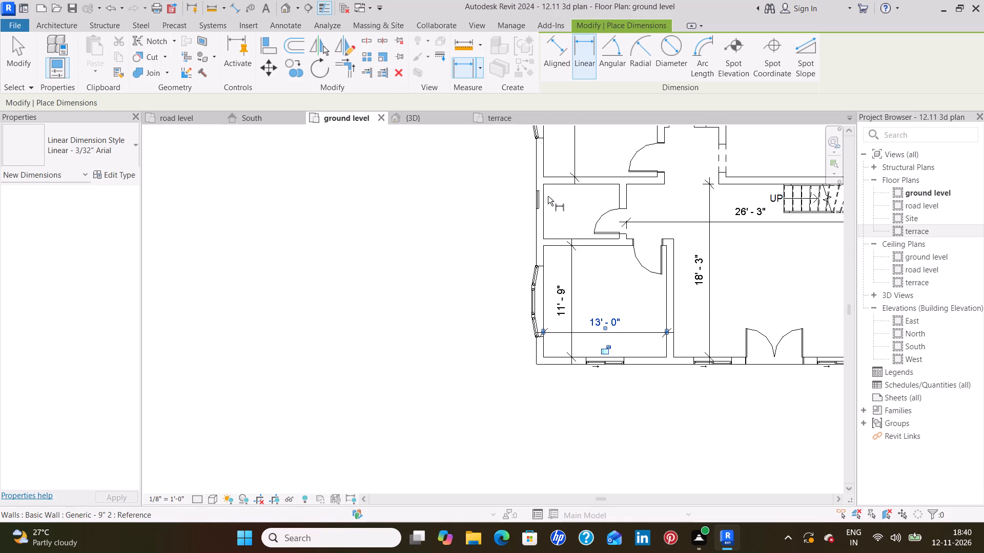
{"action": "middle_click_drag", "start_coordinate": [548, 197], "coordinate": [610, 278]}
{"action": "scroll", "coordinate": [633, 274], "scroll_direction": "up", "scroll_amount": 3}
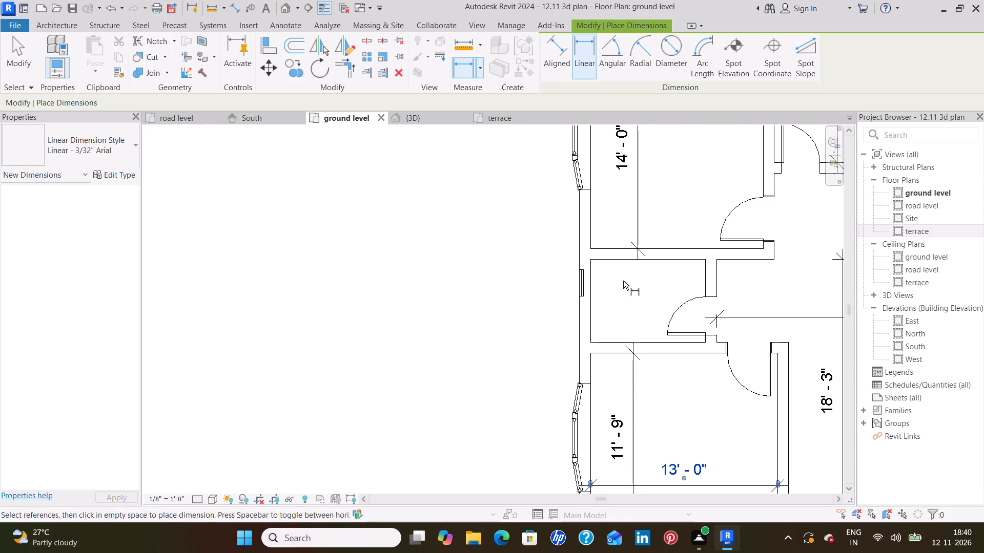
{"action": "scroll", "coordinate": [626, 280], "scroll_direction": "up", "scroll_amount": 2}
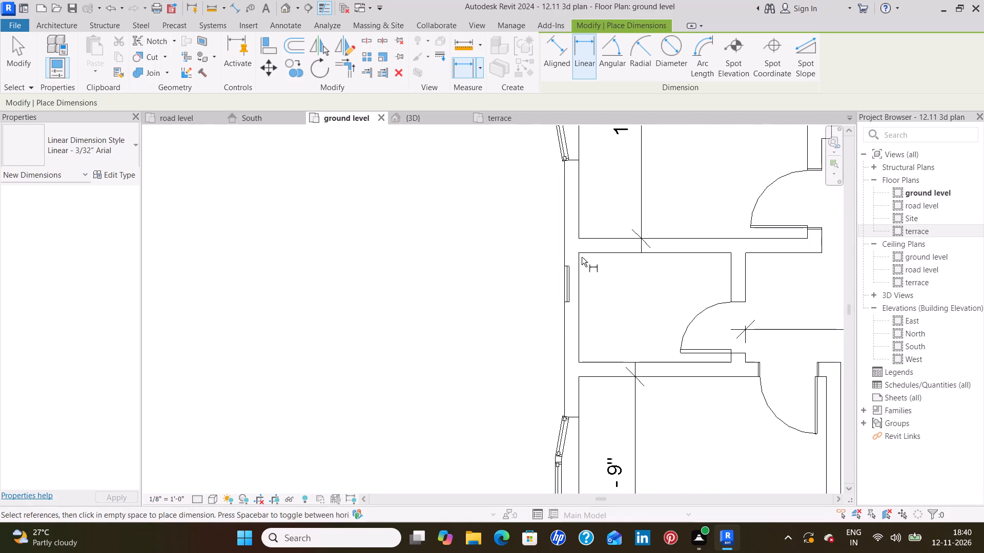
{"action": "left_click", "coordinate": [582, 257]}
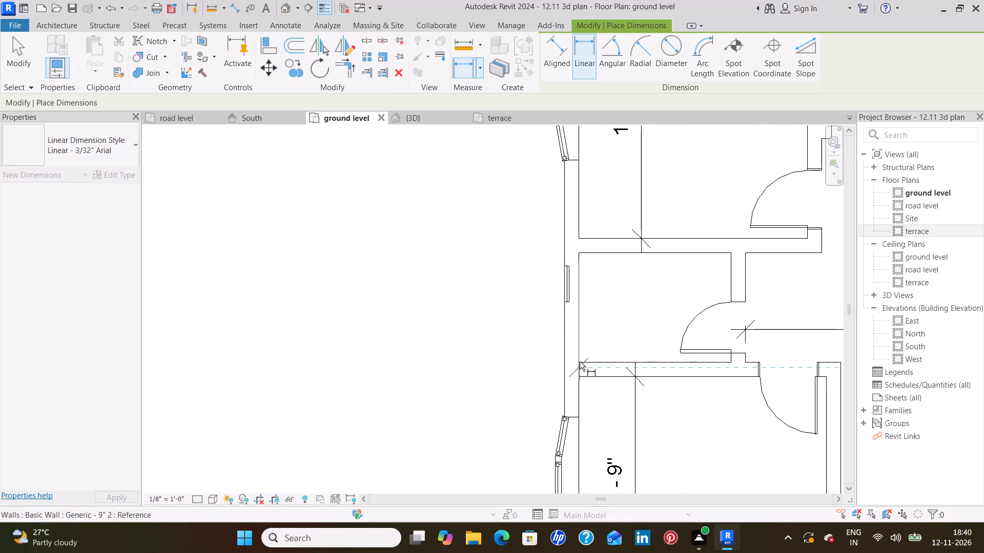
{"action": "left_click", "coordinate": [580, 361]}
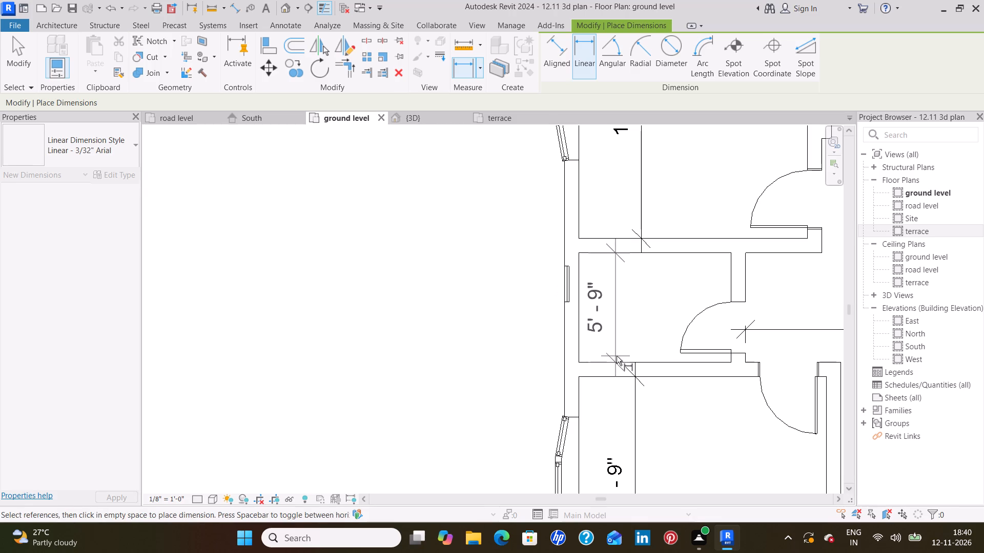
{"action": "left_click", "coordinate": [617, 356]}
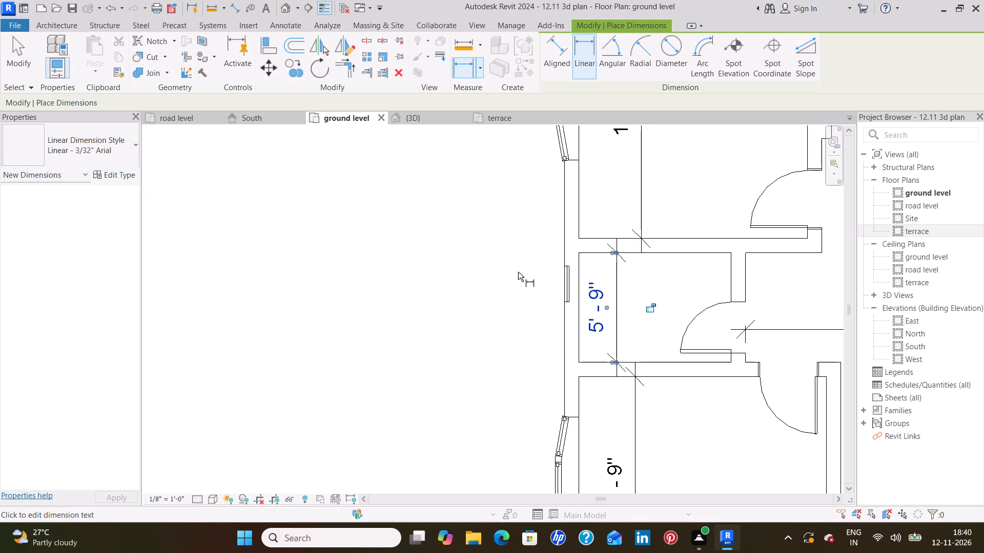
{"action": "left_click", "coordinate": [581, 258]}
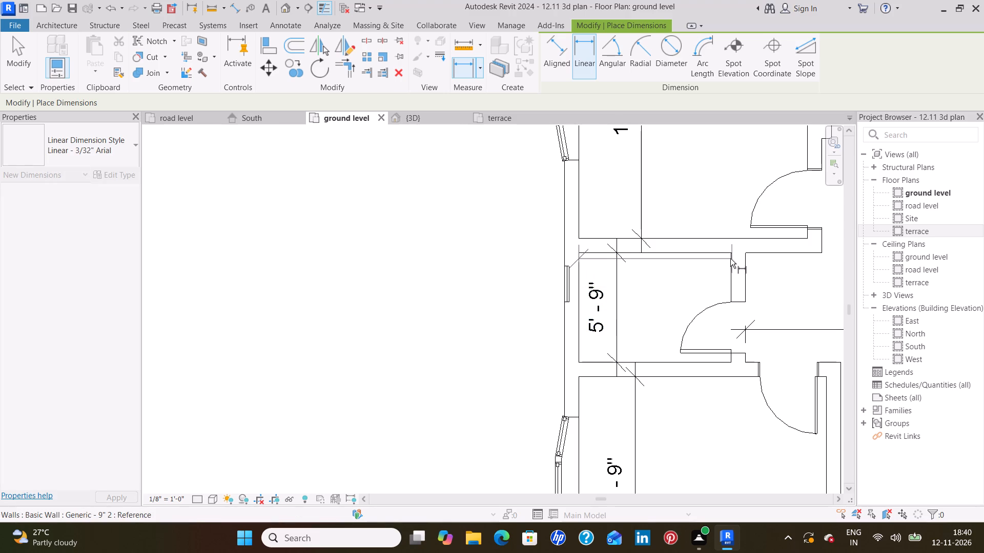
{"action": "left_click", "coordinate": [730, 258]}
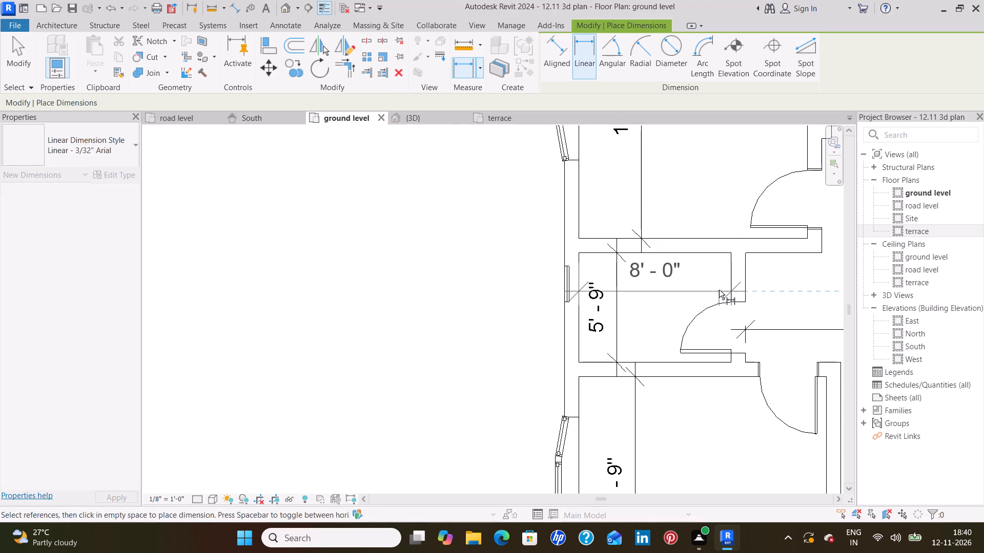
{"action": "left_click", "coordinate": [719, 286]}
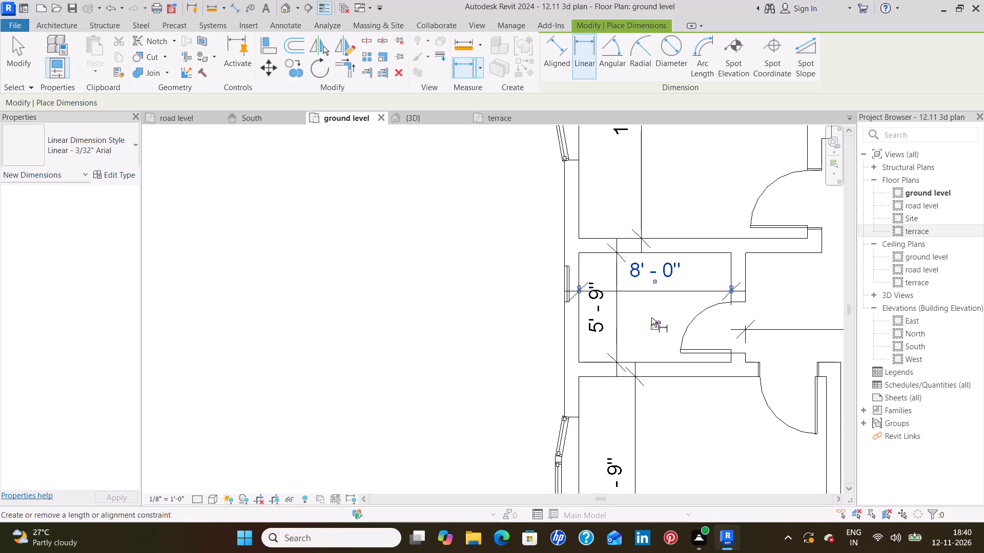
{"action": "key", "text": "Escape"}
{"action": "key", "text": "Escape"}
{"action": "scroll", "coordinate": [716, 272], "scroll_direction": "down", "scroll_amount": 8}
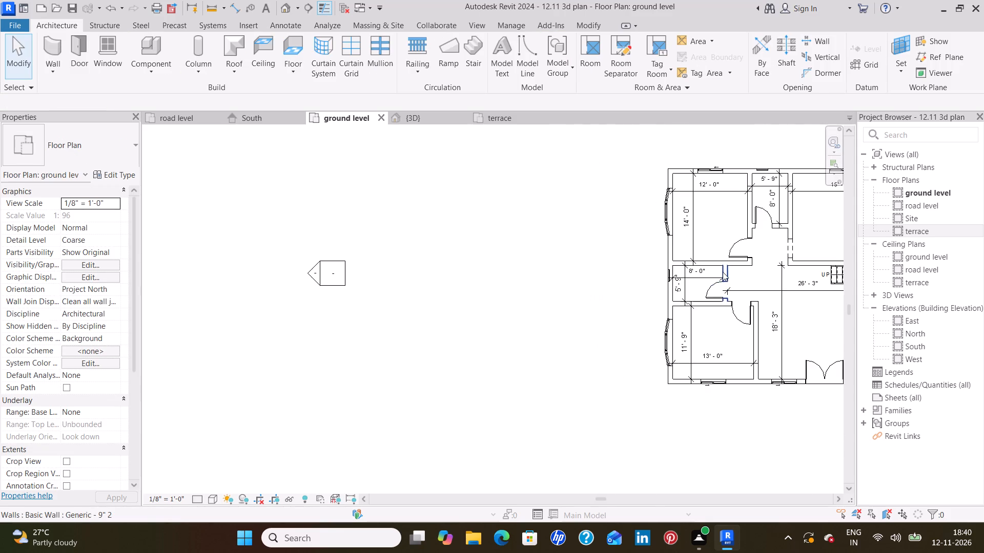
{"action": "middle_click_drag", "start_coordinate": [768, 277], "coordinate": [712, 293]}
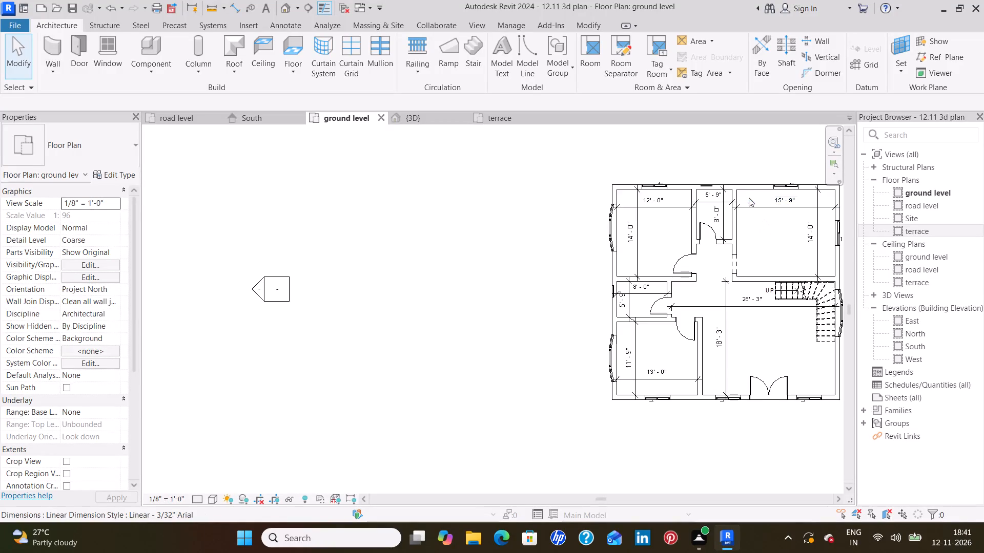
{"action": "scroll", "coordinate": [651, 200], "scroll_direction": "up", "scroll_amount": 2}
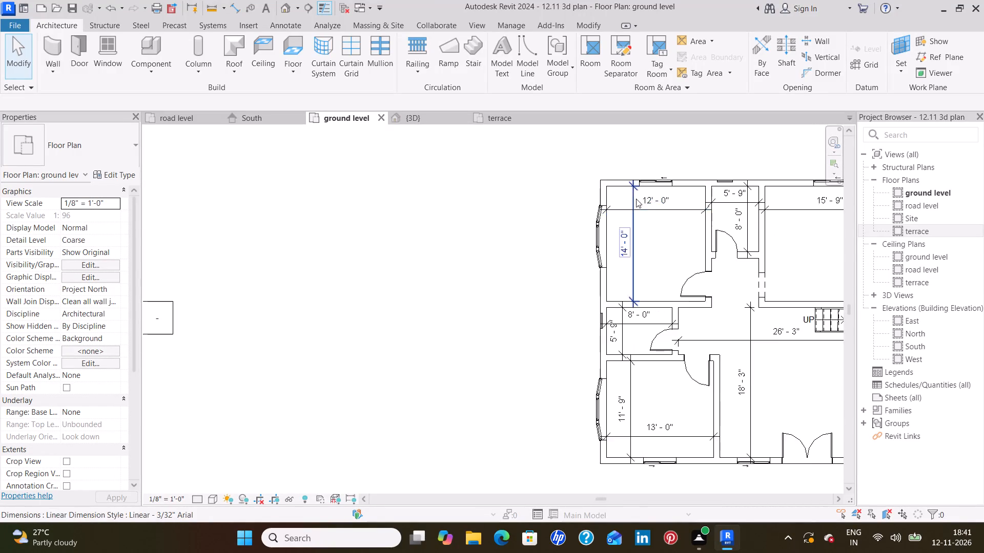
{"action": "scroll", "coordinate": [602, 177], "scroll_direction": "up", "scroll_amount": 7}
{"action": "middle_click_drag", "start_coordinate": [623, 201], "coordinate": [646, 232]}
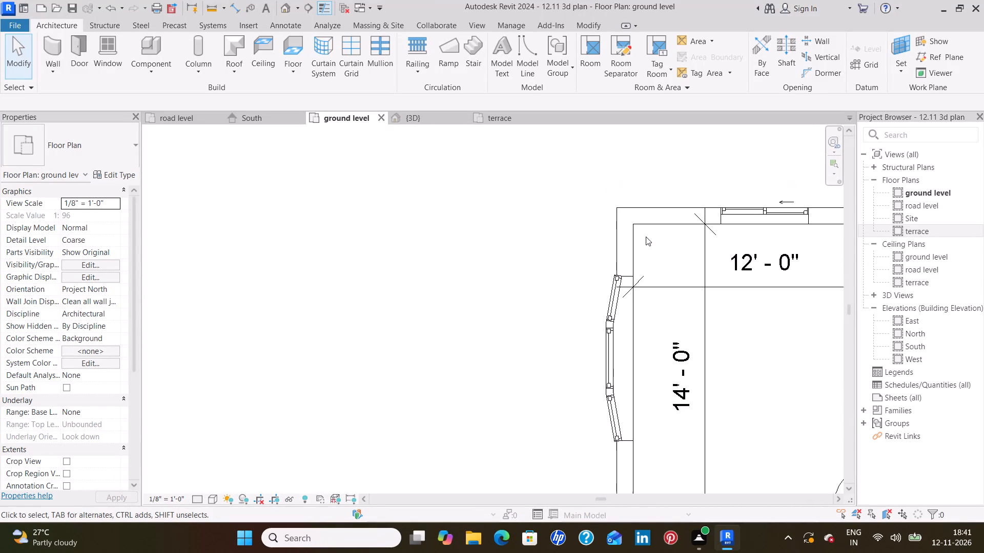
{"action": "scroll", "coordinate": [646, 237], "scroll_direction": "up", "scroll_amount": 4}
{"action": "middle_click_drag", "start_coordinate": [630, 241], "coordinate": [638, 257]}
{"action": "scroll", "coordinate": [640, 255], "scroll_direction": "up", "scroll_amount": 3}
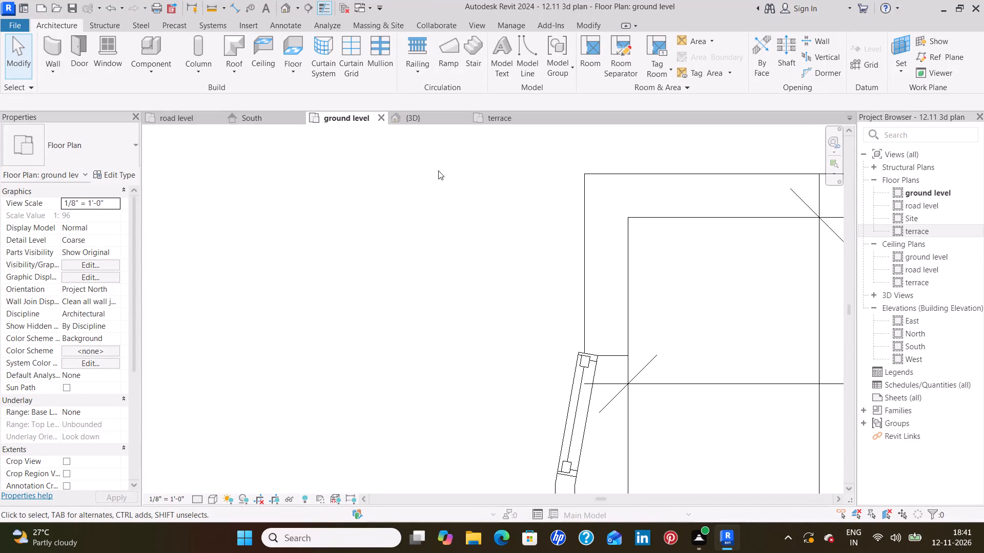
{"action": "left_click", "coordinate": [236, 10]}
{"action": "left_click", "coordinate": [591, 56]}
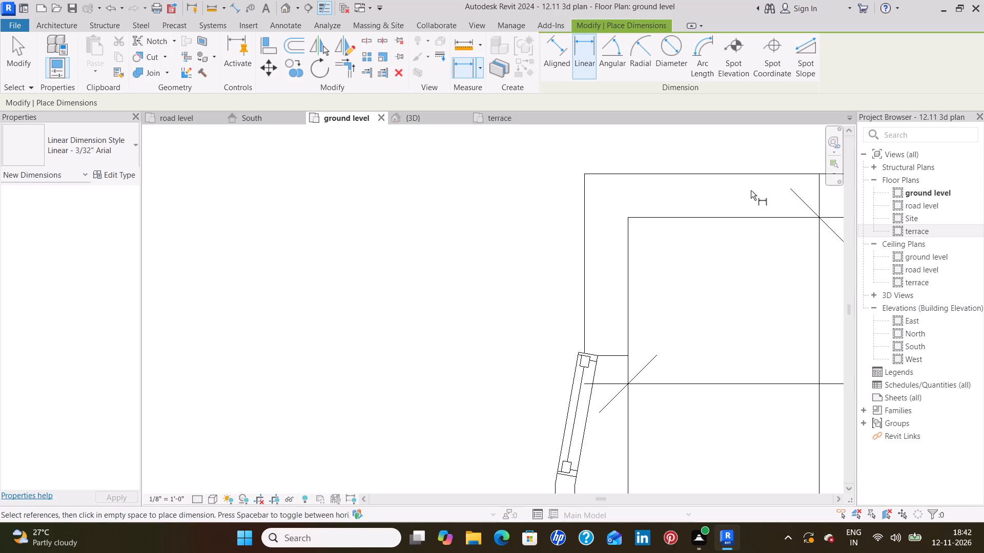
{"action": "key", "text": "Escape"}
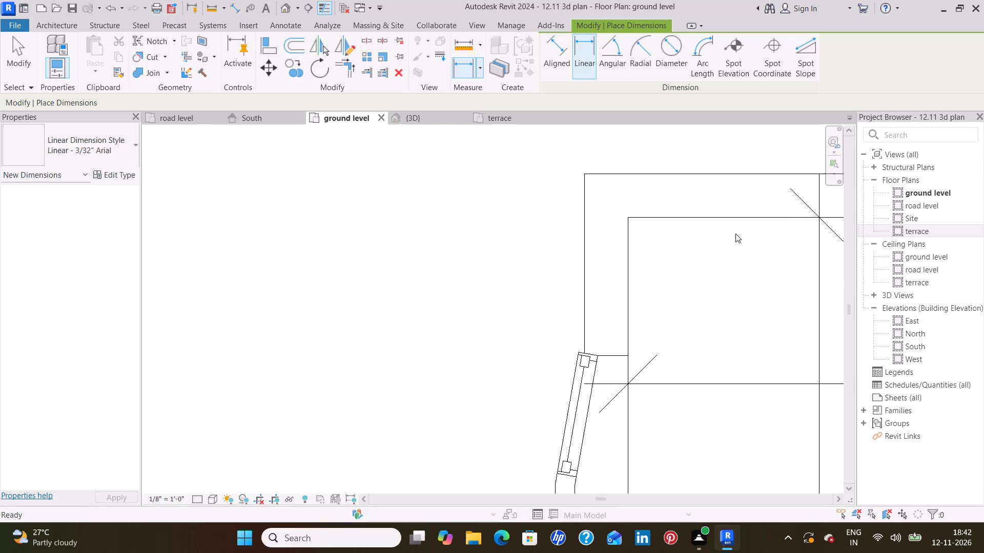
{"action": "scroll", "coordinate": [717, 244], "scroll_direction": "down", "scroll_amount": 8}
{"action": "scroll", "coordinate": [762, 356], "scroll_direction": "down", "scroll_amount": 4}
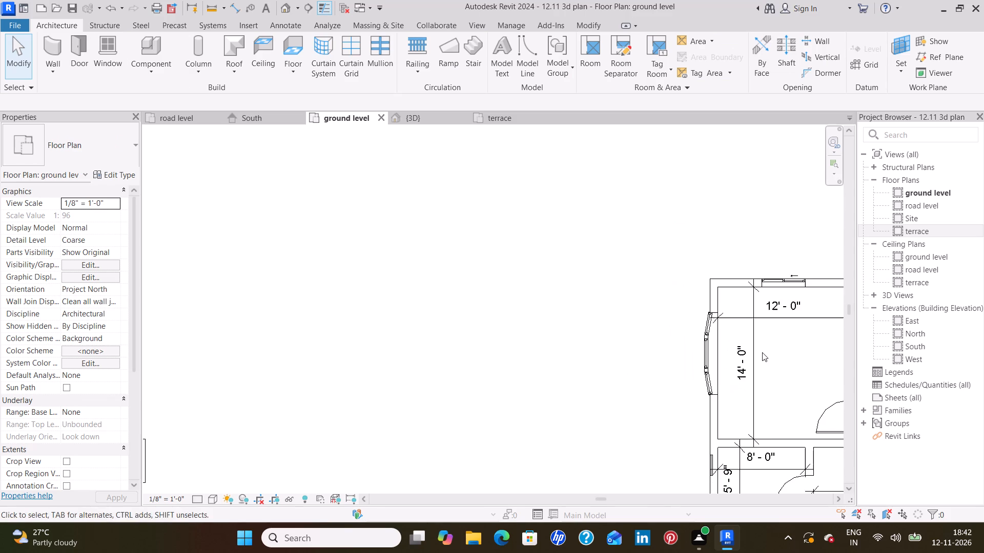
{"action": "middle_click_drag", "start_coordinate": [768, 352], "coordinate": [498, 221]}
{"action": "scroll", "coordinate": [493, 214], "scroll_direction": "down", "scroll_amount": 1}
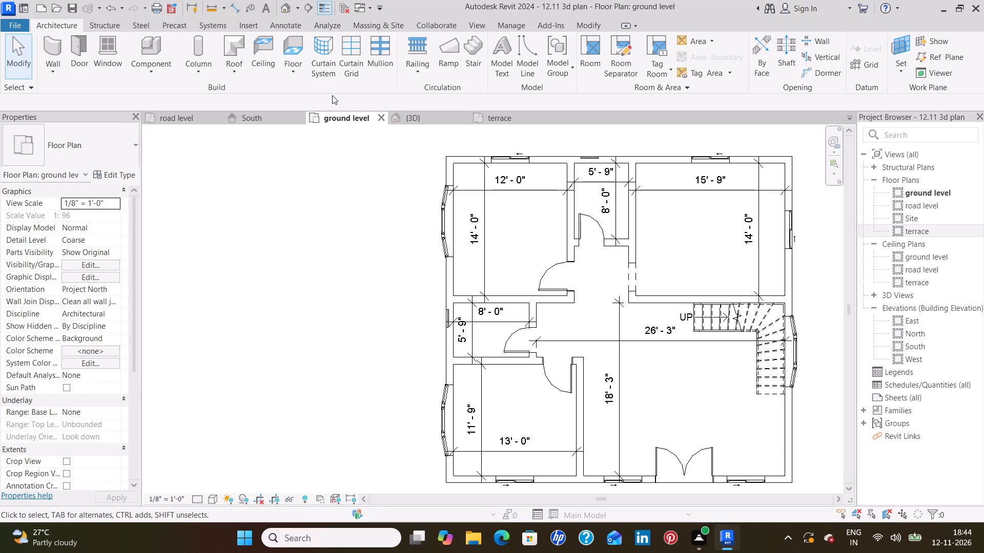
Add linear dimensions outside the northeast room's east wall, from its north and south inside corners to the nearest window edges.
{"action": "middle_click_drag", "start_coordinate": [686, 273], "coordinate": [648, 262]}
{"action": "middle_click_drag", "start_coordinate": [745, 218], "coordinate": [710, 238]}
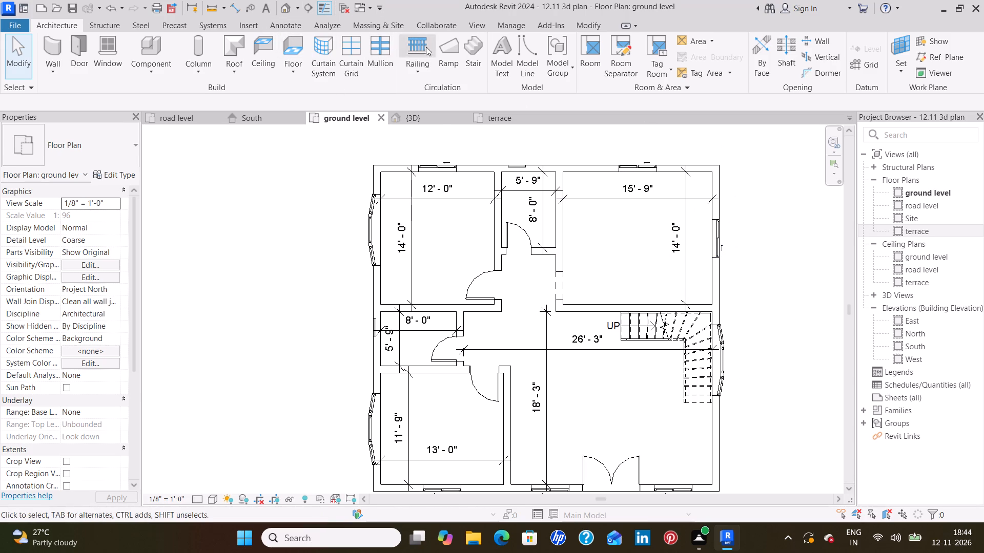
{"action": "left_click", "coordinate": [237, 11]}
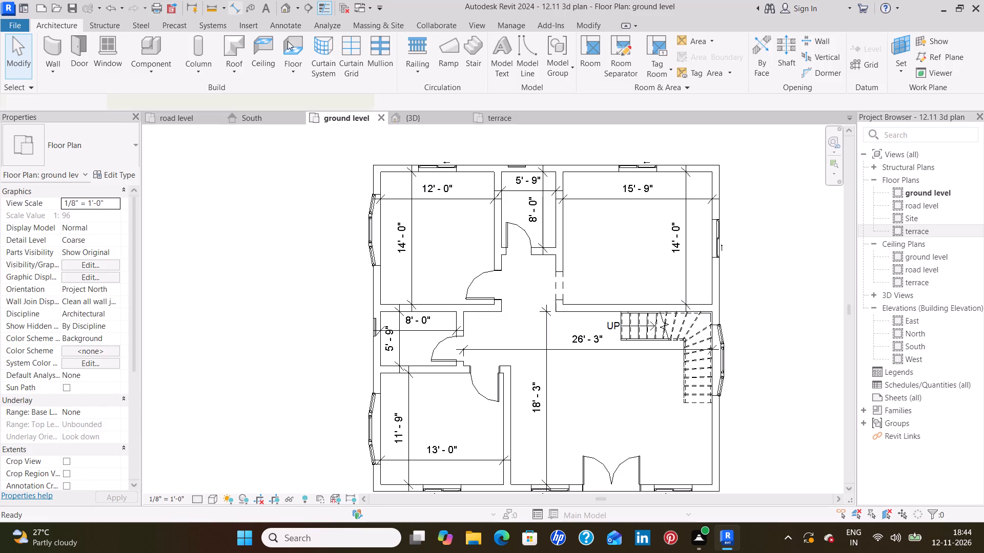
{"action": "left_click", "coordinate": [577, 47]}
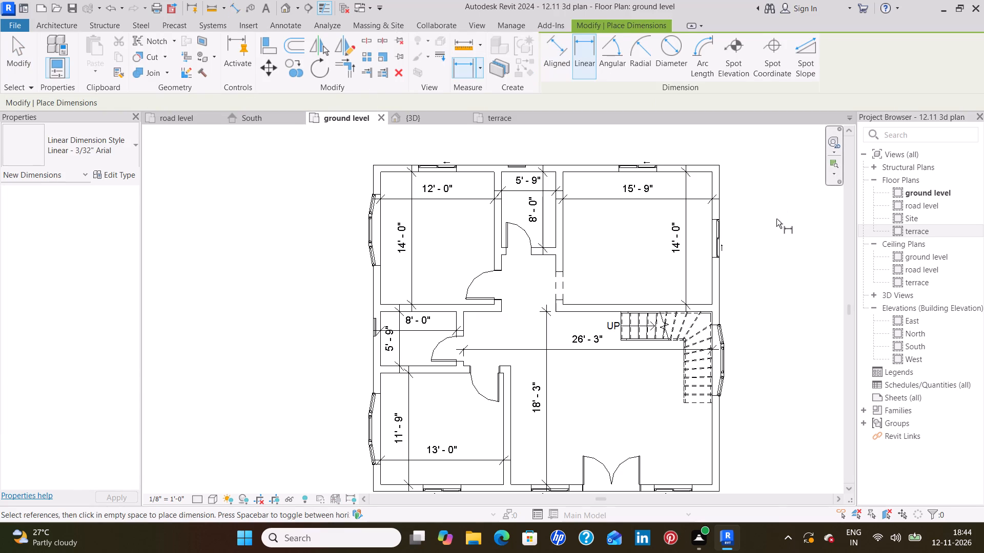
{"action": "scroll", "coordinate": [776, 219], "scroll_direction": "up", "scroll_amount": 7}
{"action": "middle_click_drag", "start_coordinate": [700, 189], "coordinate": [702, 275]}
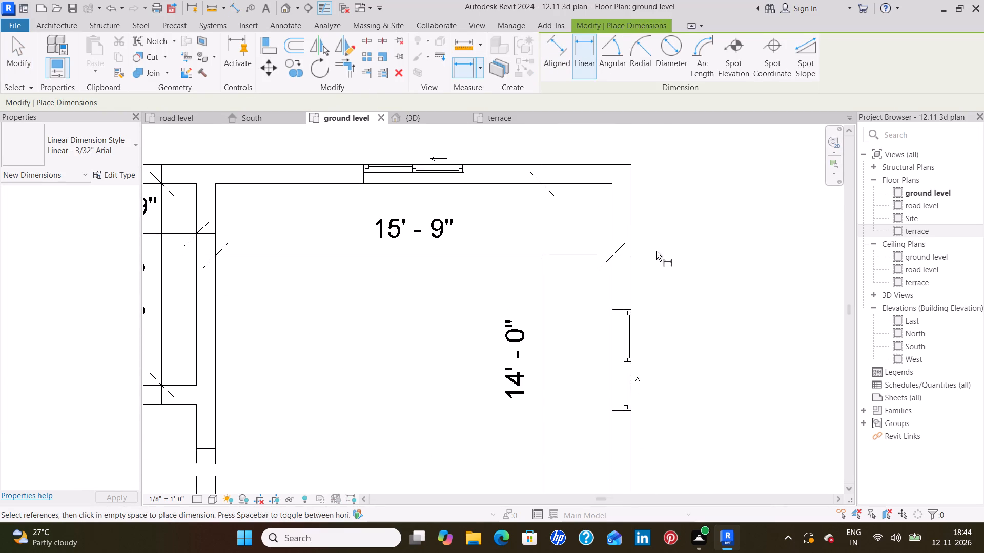
{"action": "left_click", "coordinate": [612, 184]}
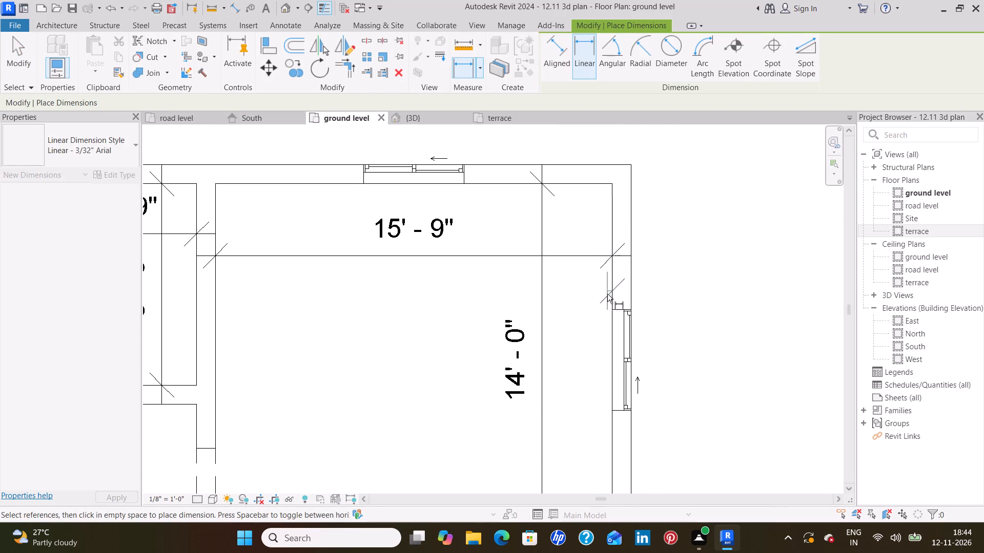
{"action": "left_click", "coordinate": [611, 310]}
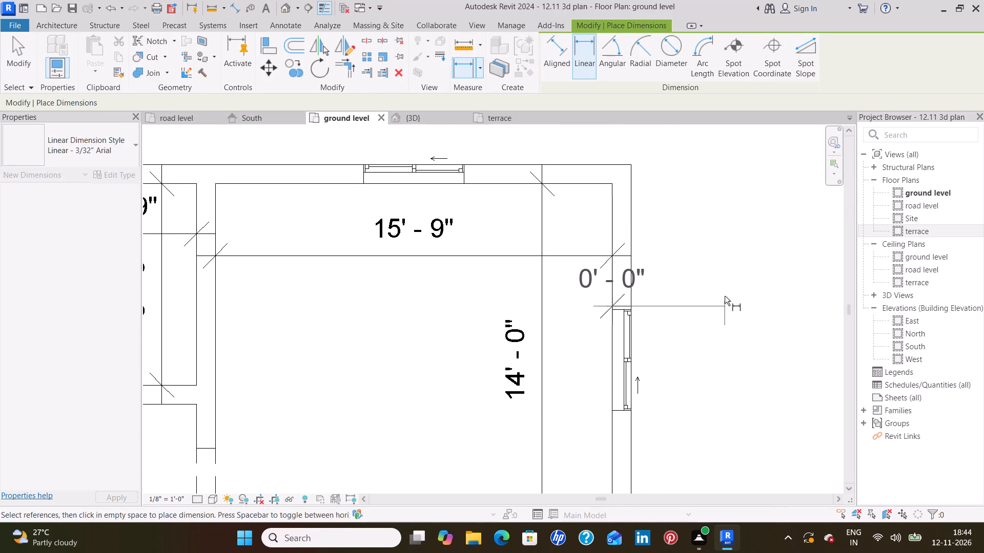
{"action": "left_click", "coordinate": [723, 254]}
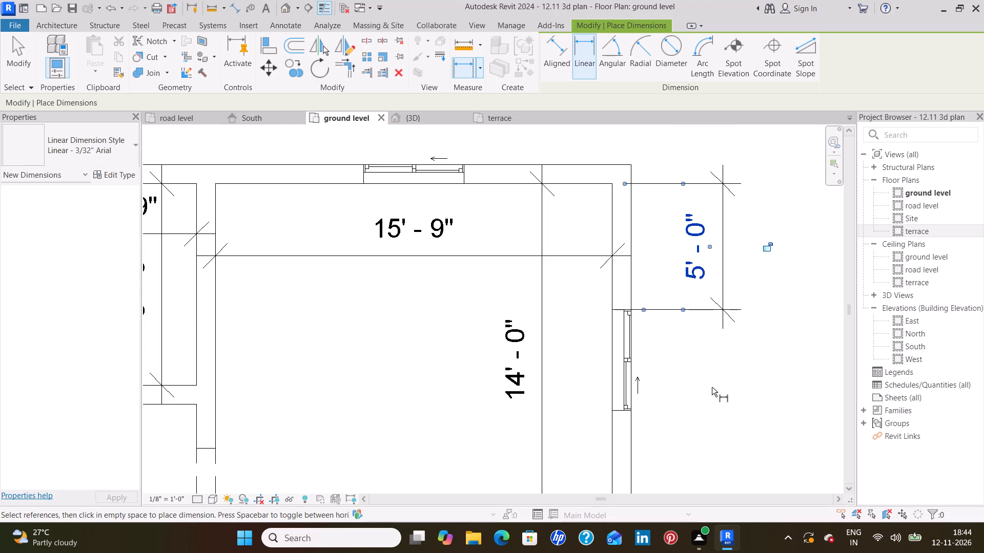
{"action": "middle_click_drag", "start_coordinate": [712, 387], "coordinate": [682, 281]}
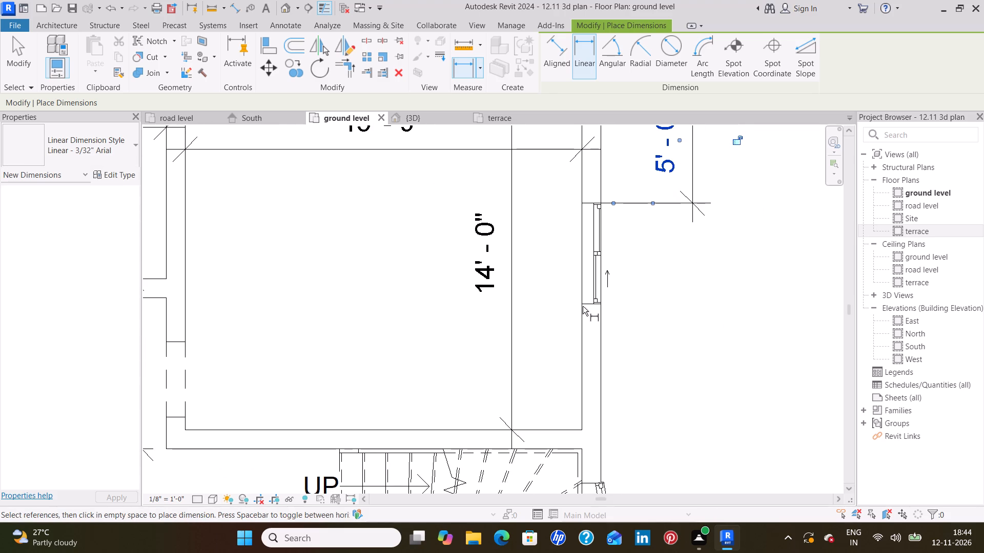
{"action": "left_click", "coordinate": [583, 306]}
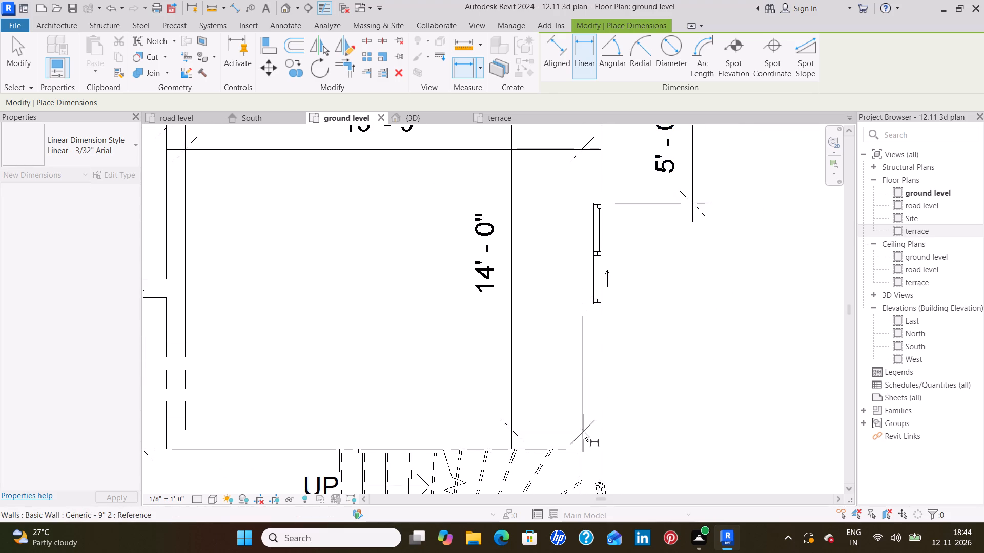
{"action": "left_click", "coordinate": [583, 430]}
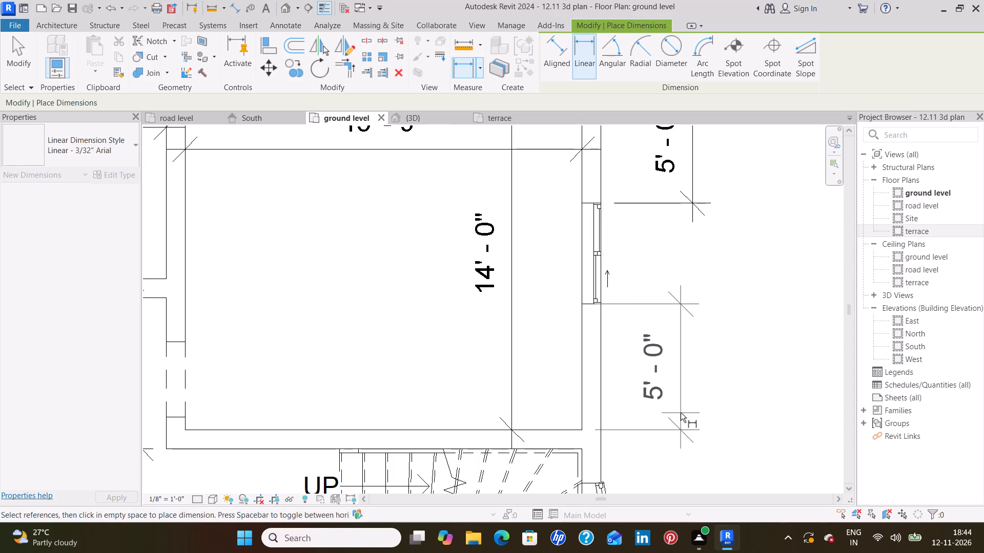
{"action": "left_click", "coordinate": [690, 413]}
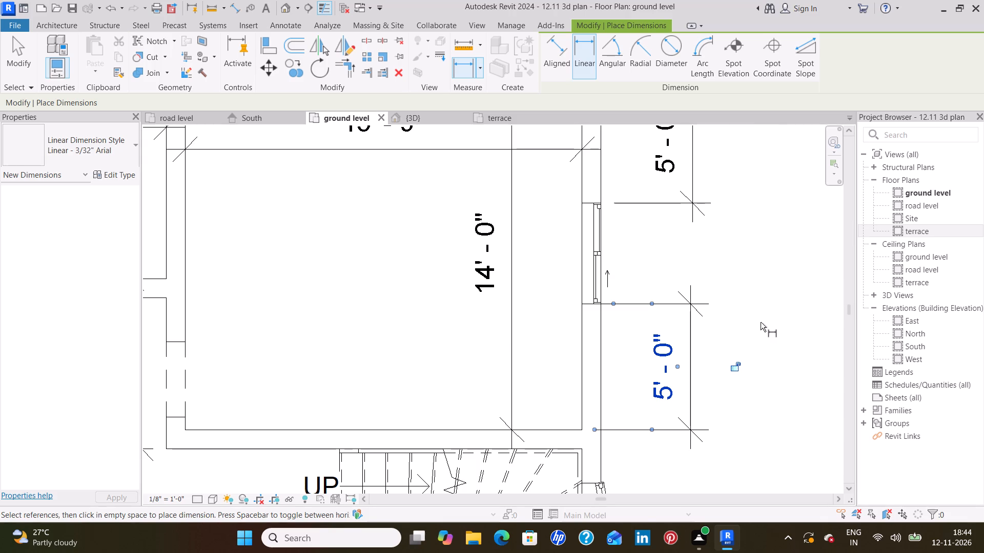
Add a linear dimension from the stair hall's northeast inside corner to the north end of the east bay window.
{"action": "middle_click_drag", "start_coordinate": [733, 390], "coordinate": [732, 192]}
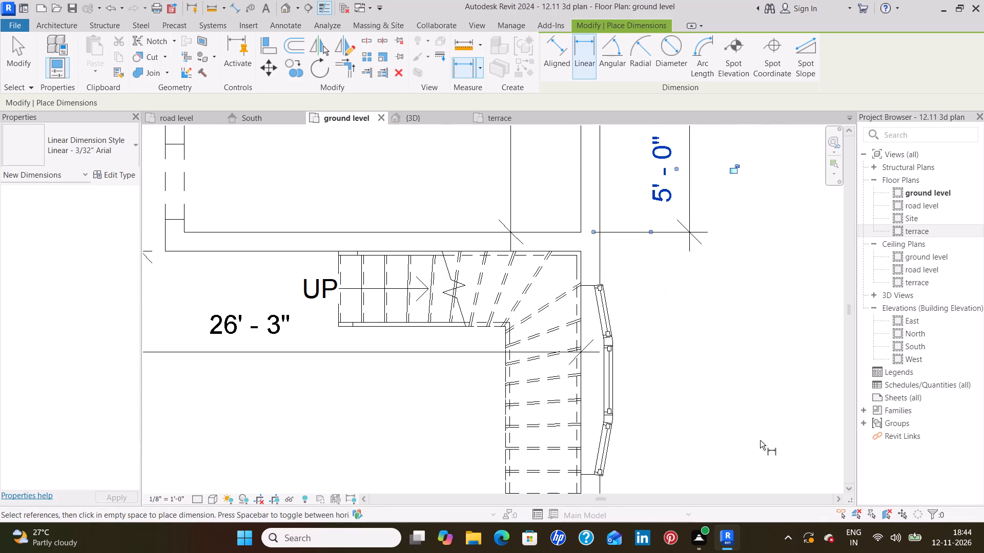
{"action": "middle_click_drag", "start_coordinate": [759, 435], "coordinate": [777, 376]}
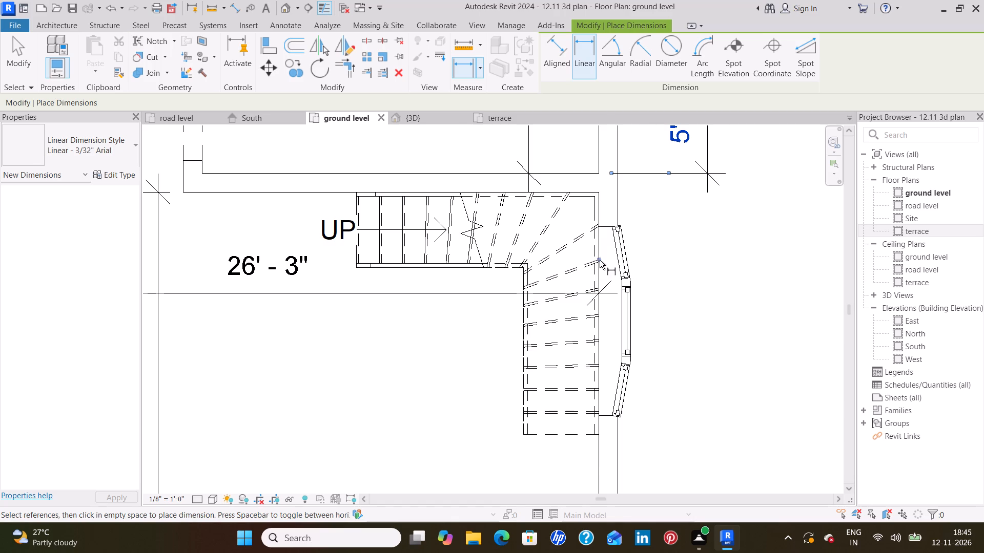
{"action": "scroll", "coordinate": [601, 259], "scroll_direction": "up", "scroll_amount": 3}
{"action": "scroll", "coordinate": [612, 177], "scroll_direction": "up", "scroll_amount": 1}
{"action": "middle_click_drag", "start_coordinate": [614, 182], "coordinate": [732, 252]}
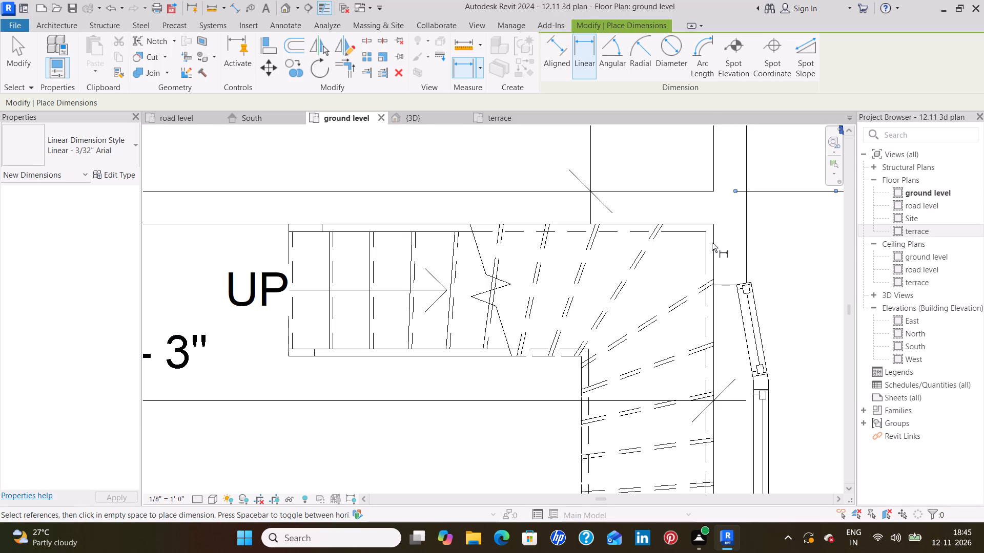
{"action": "left_click", "coordinate": [713, 227]}
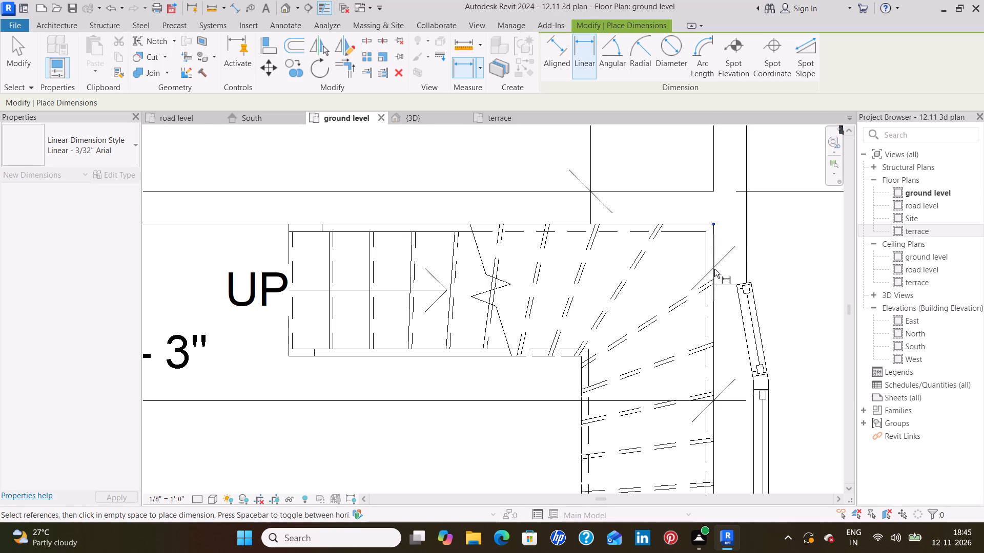
{"action": "left_click", "coordinate": [714, 284]}
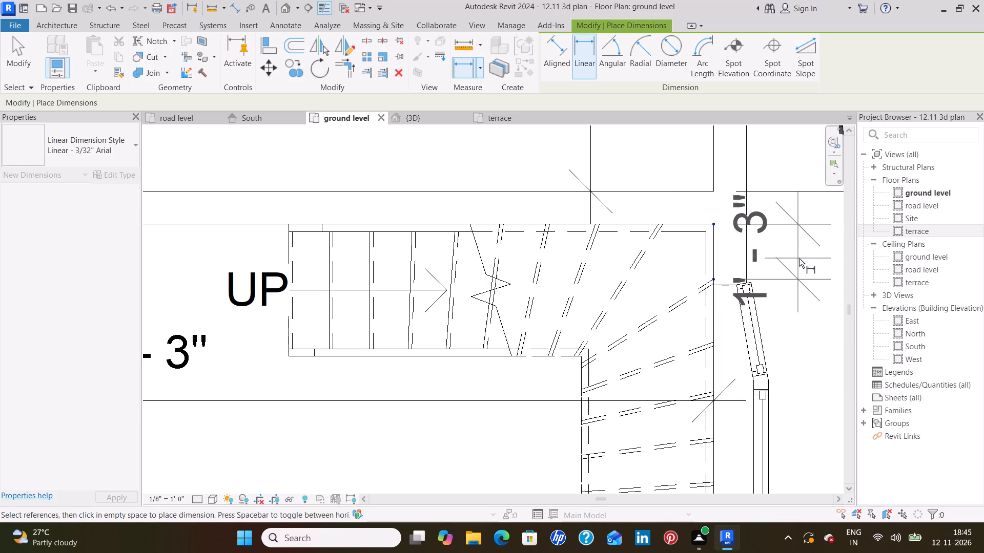
{"action": "left_click", "coordinate": [824, 264]}
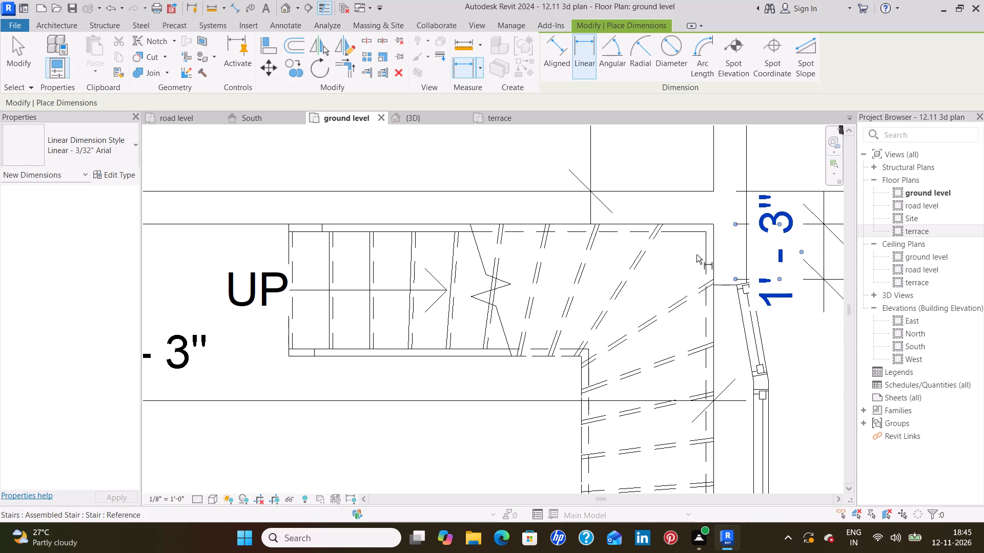
{"action": "left_click", "coordinate": [708, 210]}
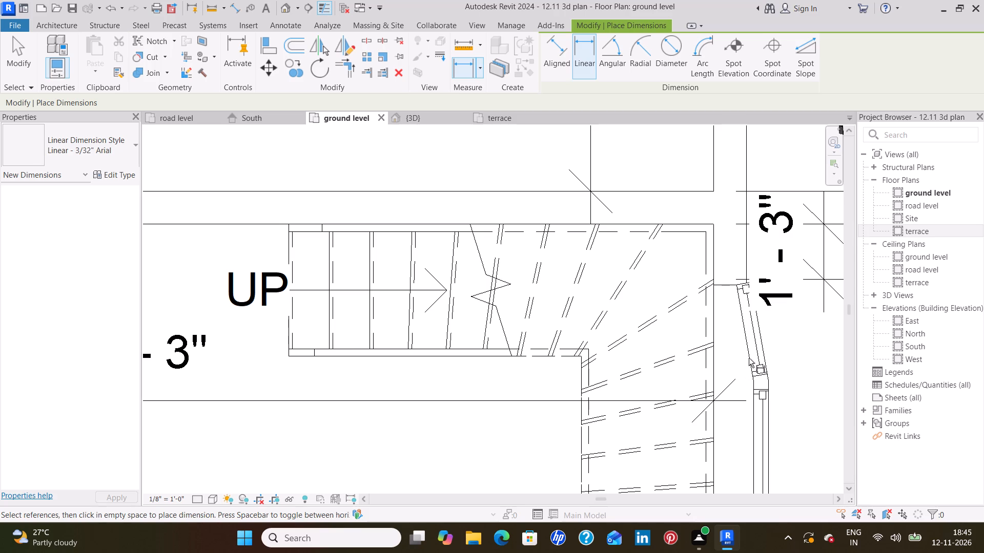
Add a linear dimension from the stair hall's southeast inside corner to the south end of the east bay window.
{"action": "scroll", "coordinate": [749, 358], "scroll_direction": "down", "scroll_amount": 4}
{"action": "middle_click_drag", "start_coordinate": [774, 363], "coordinate": [762, 270]}
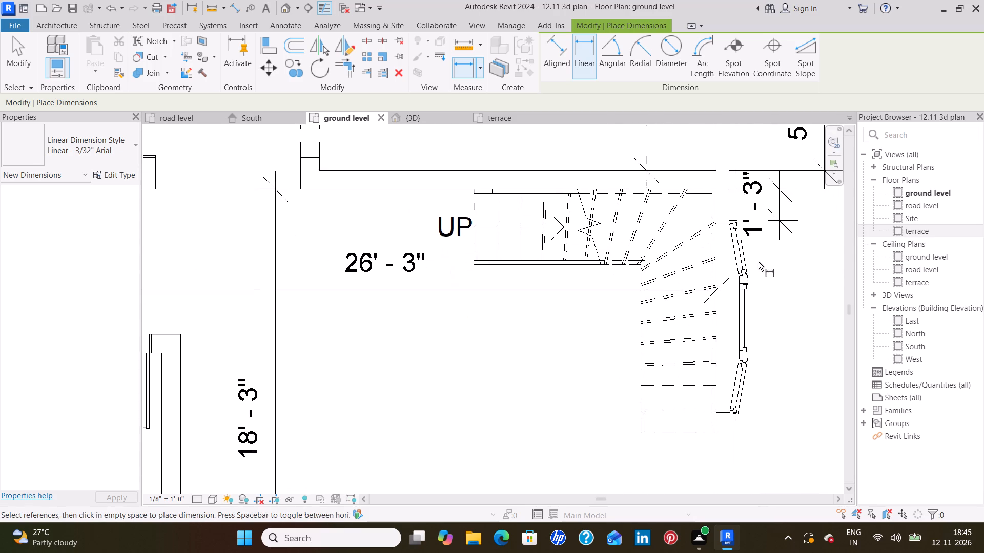
{"action": "middle_click_drag", "start_coordinate": [766, 364], "coordinate": [749, 258]}
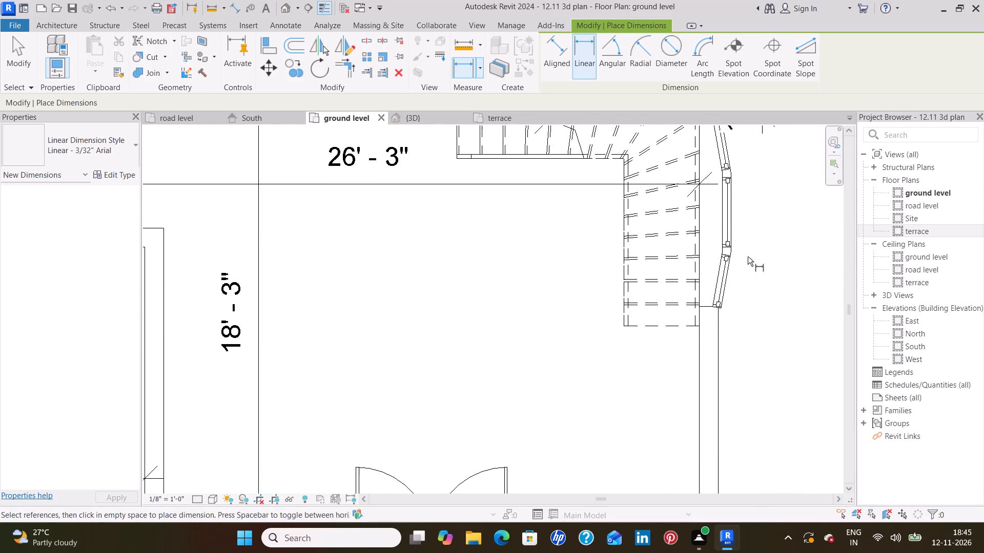
{"action": "scroll", "coordinate": [757, 380], "scroll_direction": "down", "scroll_amount": 2}
{"action": "middle_click_drag", "start_coordinate": [761, 374], "coordinate": [759, 225]}
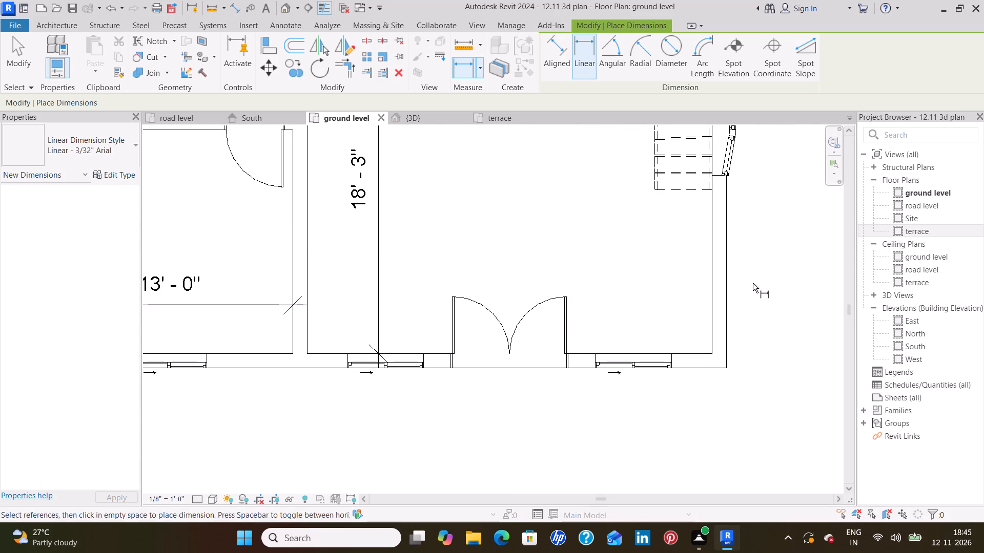
{"action": "middle_click_drag", "start_coordinate": [753, 283], "coordinate": [737, 230]}
{"action": "middle_click_drag", "start_coordinate": [744, 261], "coordinate": [736, 331]}
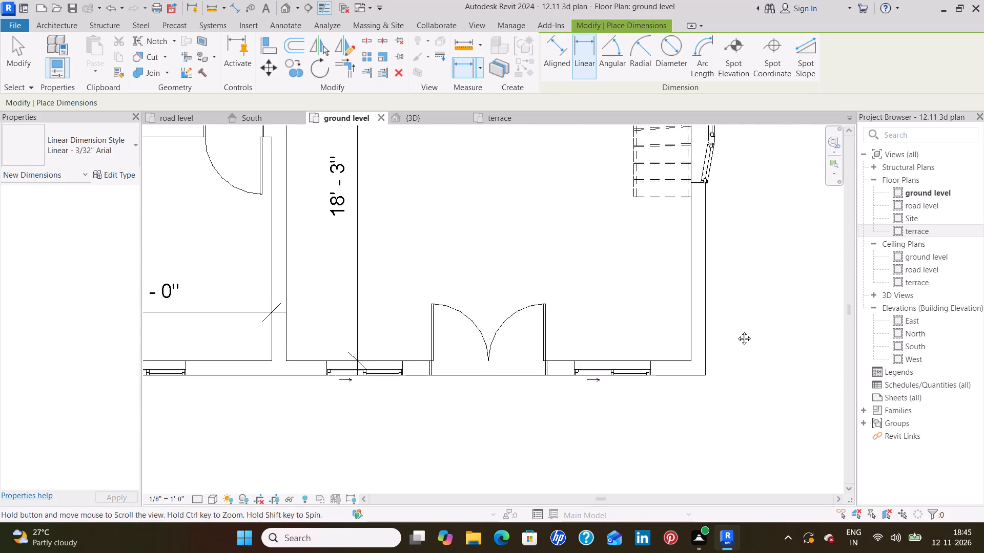
{"action": "middle_click_drag", "start_coordinate": [736, 331], "coordinate": [734, 335]}
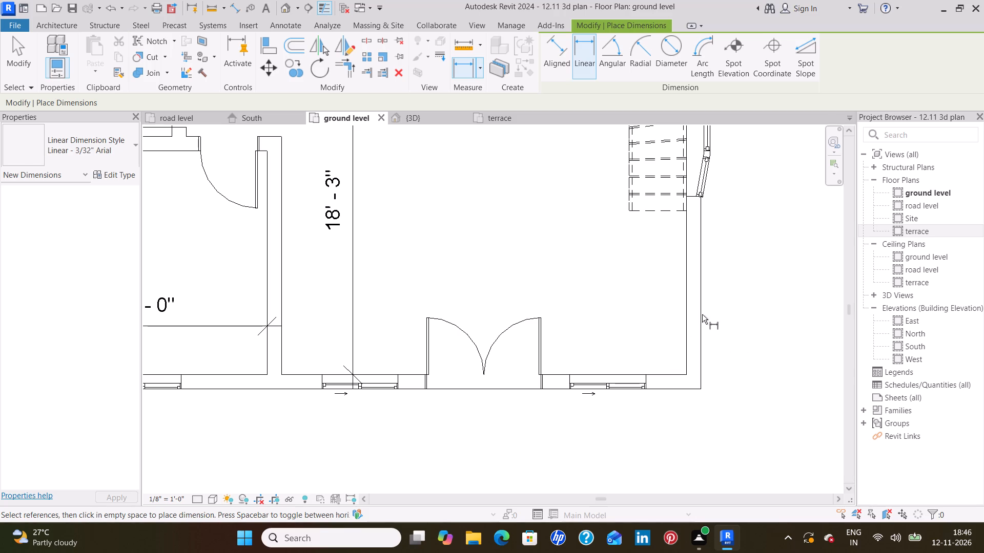
{"action": "left_click", "coordinate": [686, 375]}
{"action": "left_click", "coordinate": [686, 197]}
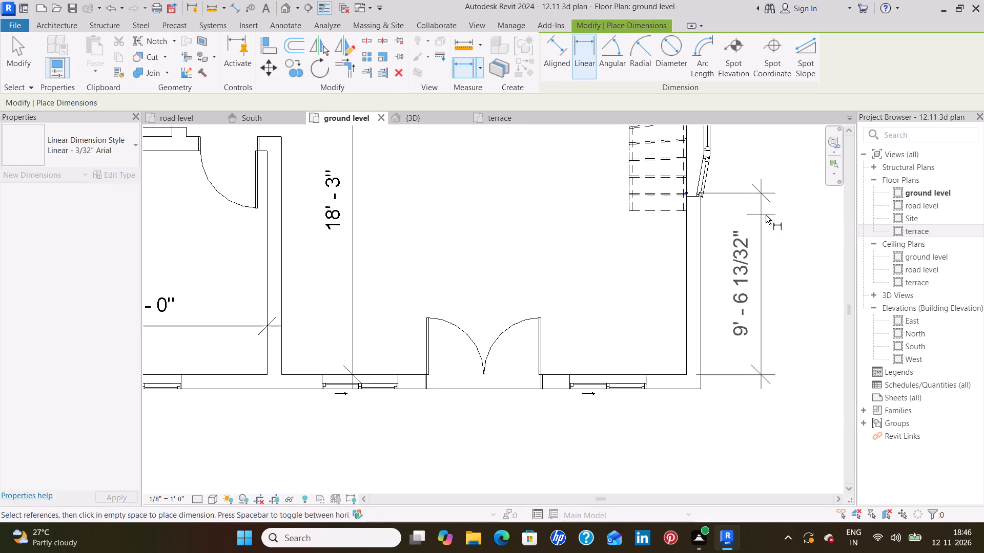
{"action": "left_click", "coordinate": [767, 215]}
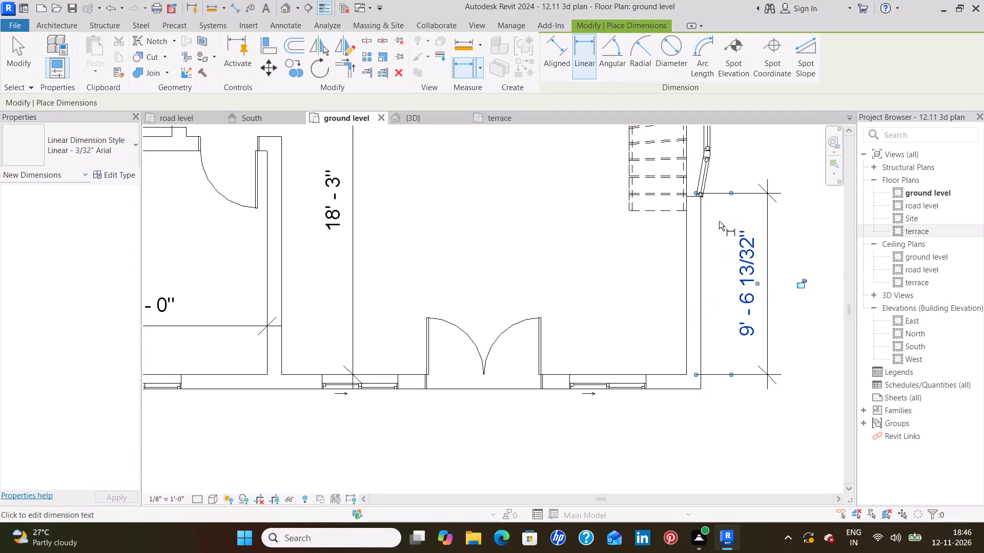
Add linear dimensions below the hall's south wall, from the southeast inside corner to the east window and from that window to the double door.
{"action": "scroll", "coordinate": [719, 221], "scroll_direction": "down", "scroll_amount": 3}
{"action": "middle_click_drag", "start_coordinate": [655, 275], "coordinate": [726, 265]}
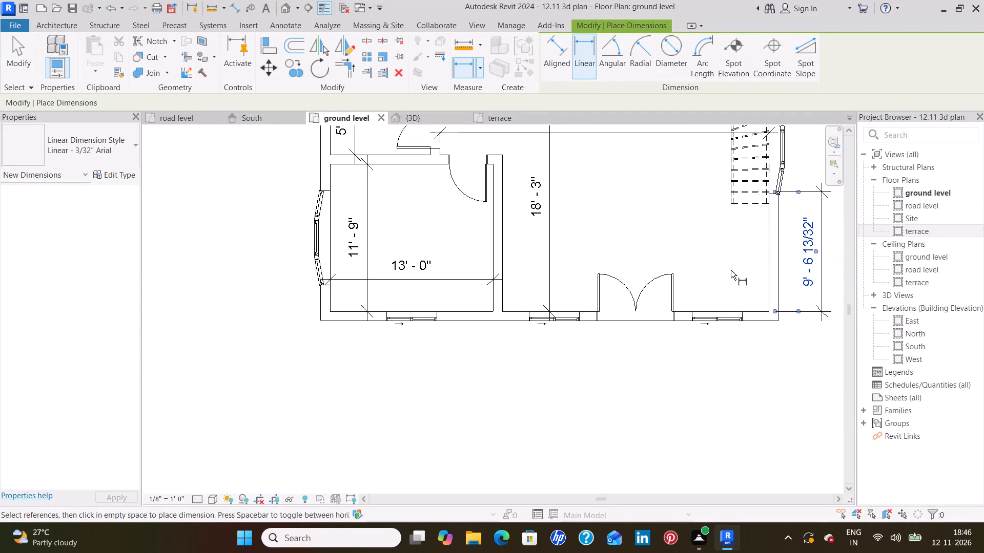
{"action": "scroll", "coordinate": [763, 318], "scroll_direction": "up", "scroll_amount": 5}
{"action": "left_click", "coordinate": [773, 305]}
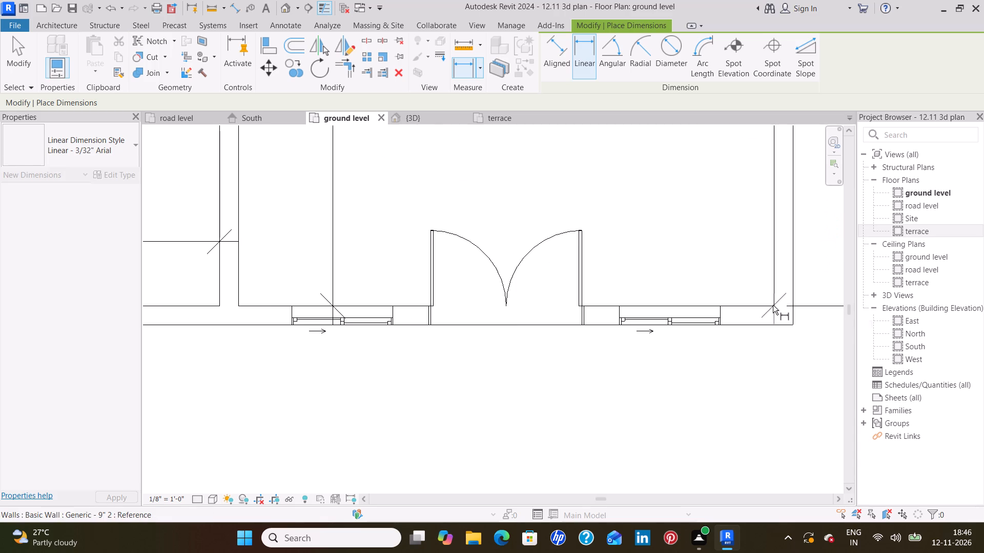
{"action": "left_click", "coordinate": [719, 307]}
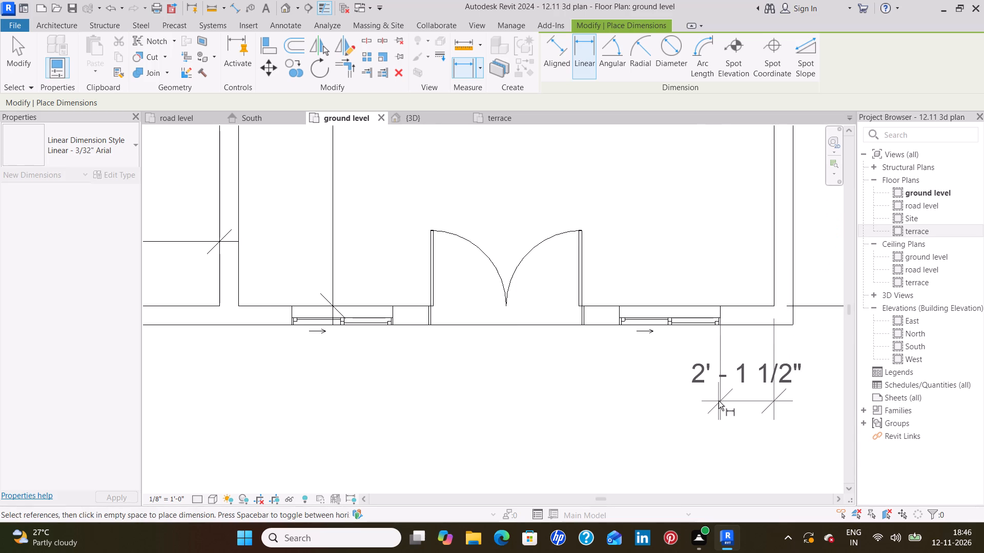
{"action": "left_click", "coordinate": [719, 401]}
{"action": "middle_click_drag", "start_coordinate": [662, 358], "coordinate": [732, 344]}
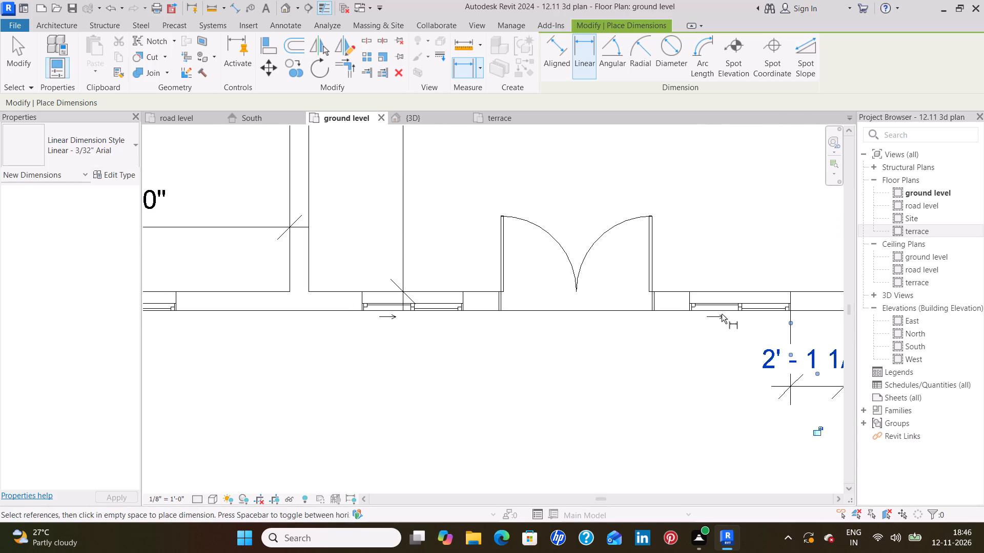
{"action": "left_click", "coordinate": [687, 293]}
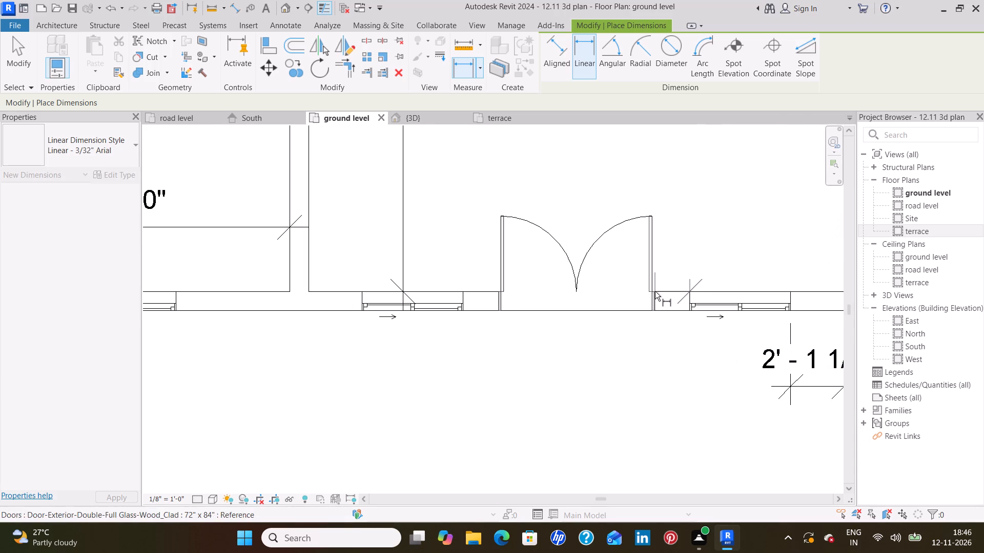
{"action": "left_click", "coordinate": [655, 291]}
{"action": "left_click", "coordinate": [649, 393]}
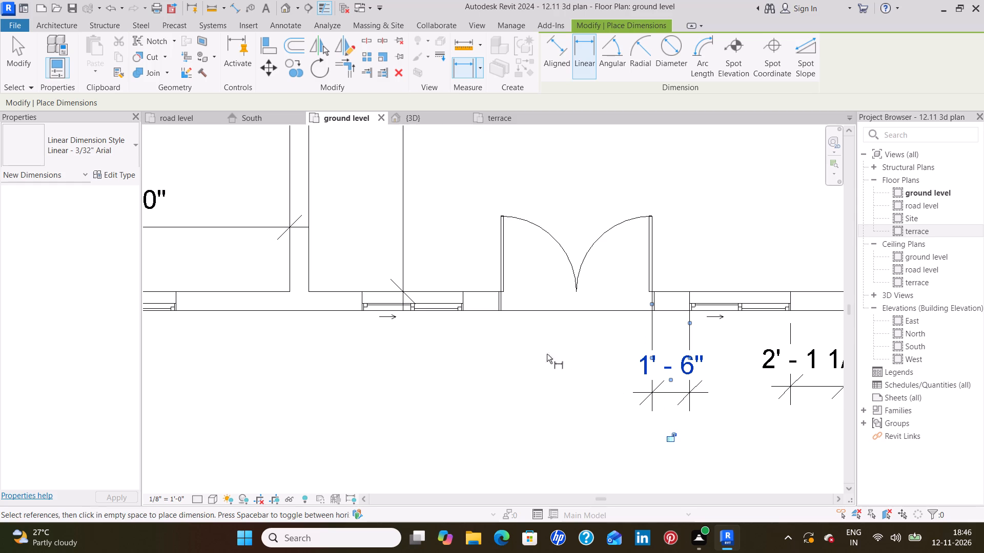
Add linear dimensions below the hall's south wall, from the double door to the west window and from that window to the hall's southwest inside corner.
{"action": "middle_click_drag", "start_coordinate": [530, 354], "coordinate": [651, 345]}
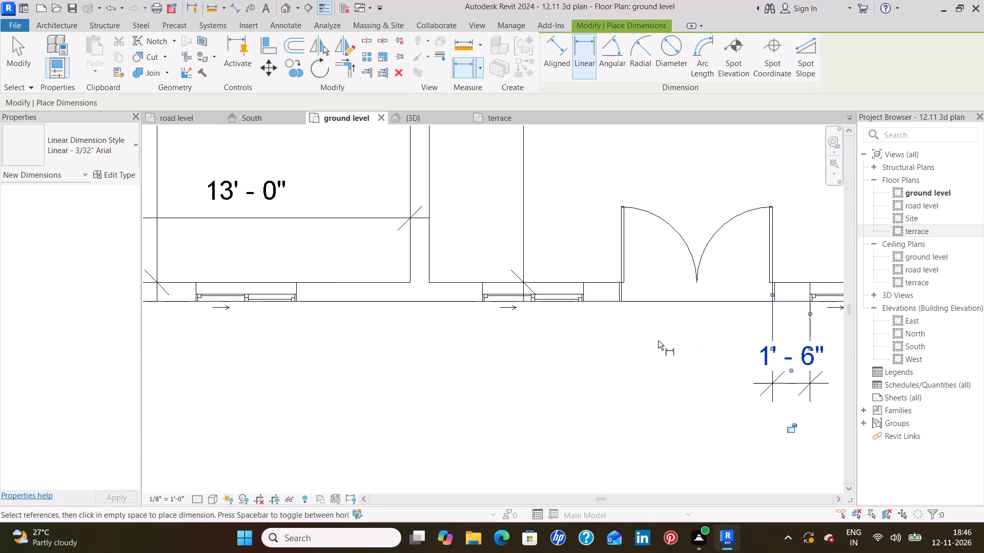
{"action": "middle_click_drag", "start_coordinate": [612, 302], "coordinate": [740, 325]}
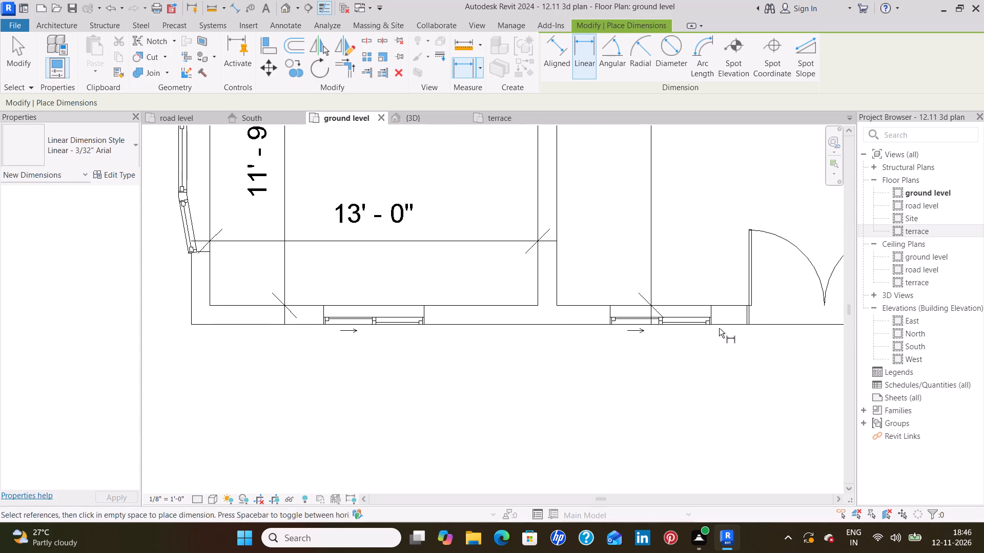
{"action": "scroll", "coordinate": [717, 330], "scroll_direction": "up", "scroll_amount": 2}
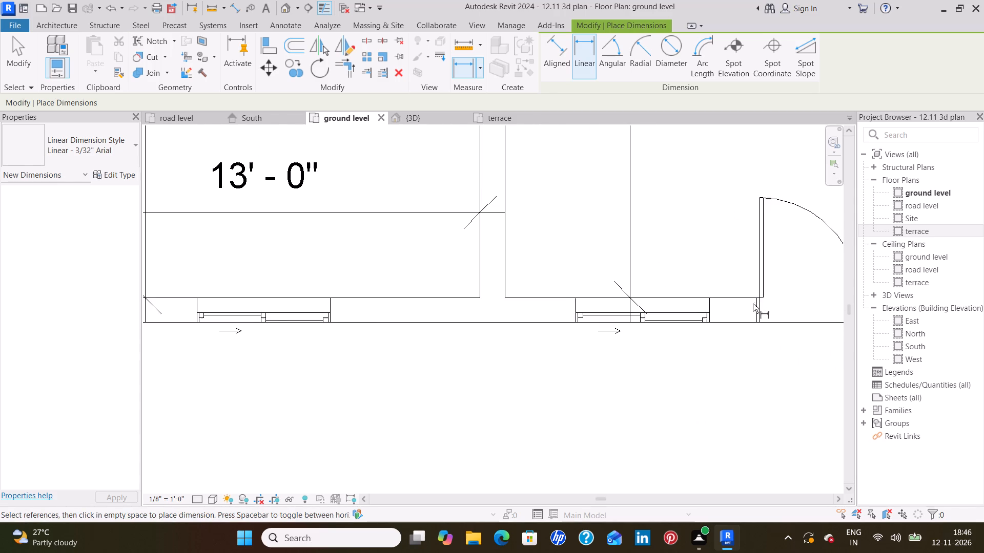
{"action": "left_click", "coordinate": [757, 299]}
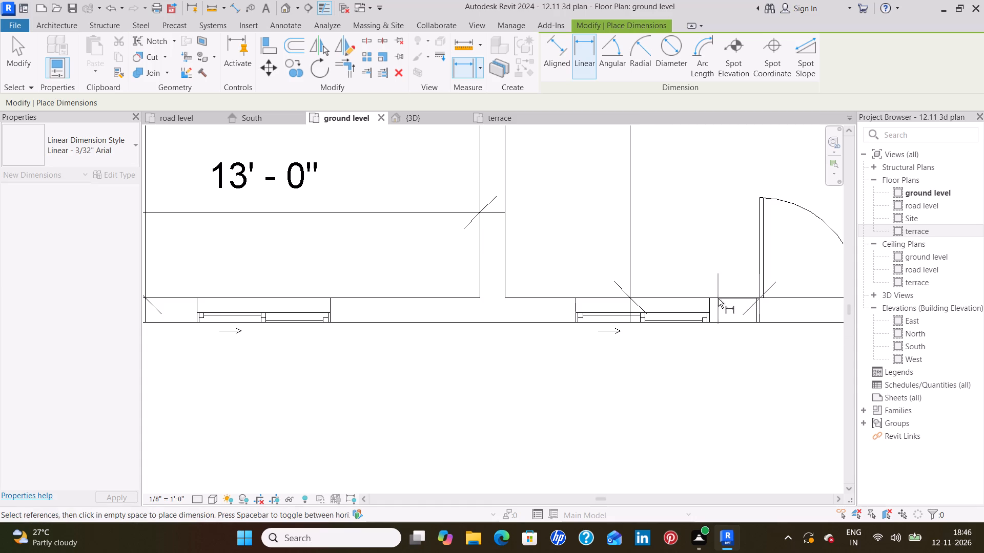
{"action": "left_click", "coordinate": [709, 297]}
{"action": "left_click", "coordinate": [712, 407]}
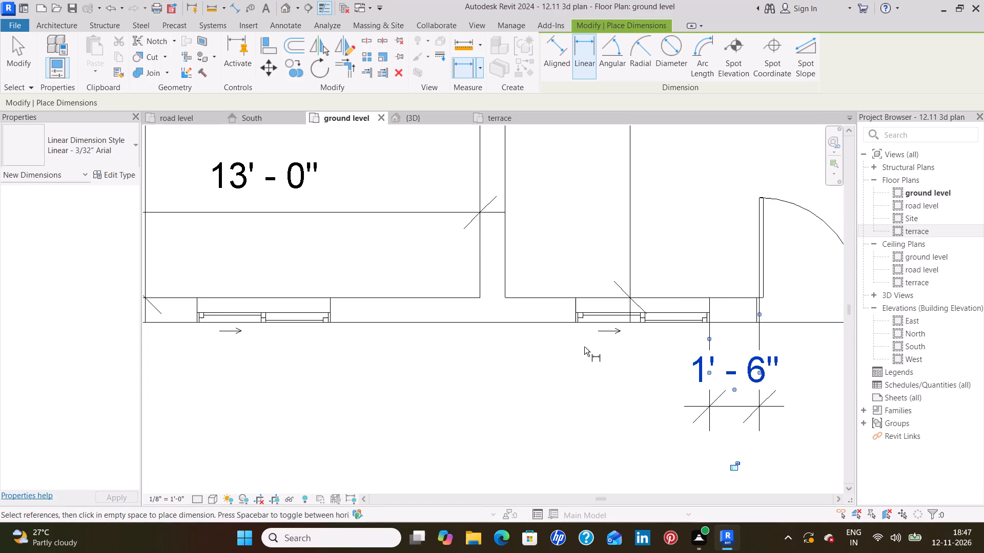
{"action": "middle_click_drag", "start_coordinate": [584, 346], "coordinate": [713, 347]}
{"action": "middle_click_drag", "start_coordinate": [713, 347], "coordinate": [727, 348]}
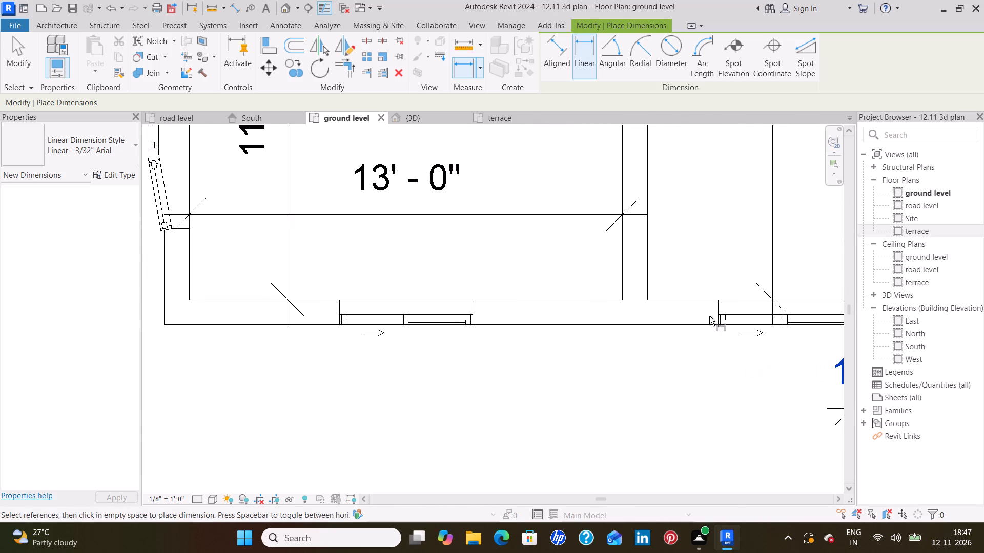
{"action": "left_click", "coordinate": [717, 302]}
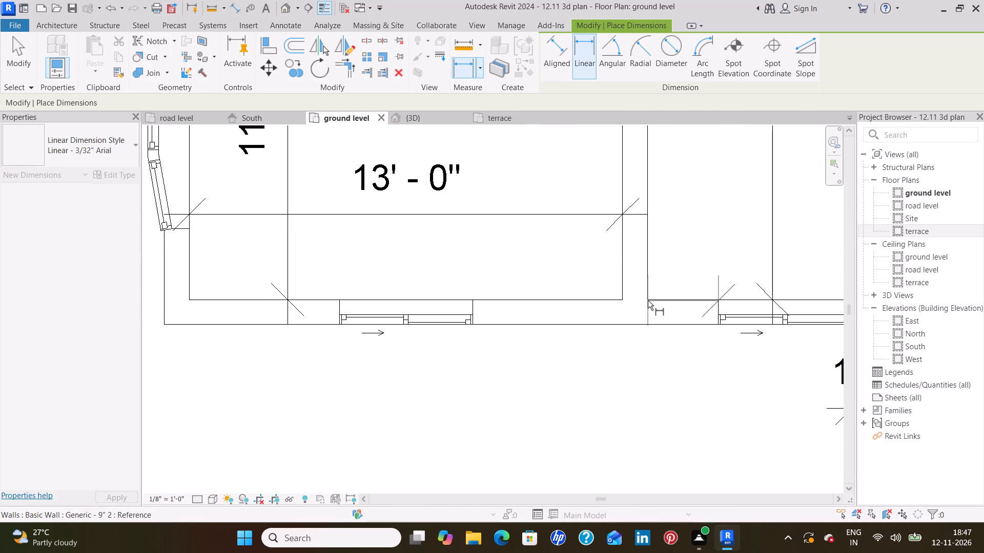
{"action": "left_click", "coordinate": [647, 300]}
{"action": "left_click", "coordinate": [652, 416]}
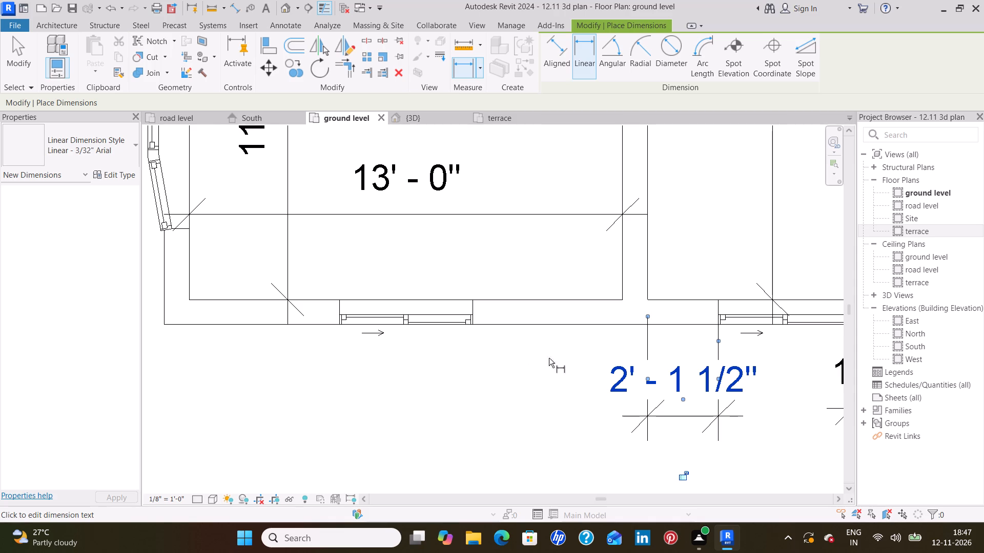
Add linear dimensions below the southwest room's south wall, from its southeast and southwest inside corners to the nearest window edges.
{"action": "middle_click_drag", "start_coordinate": [519, 360], "coordinate": [640, 354]}
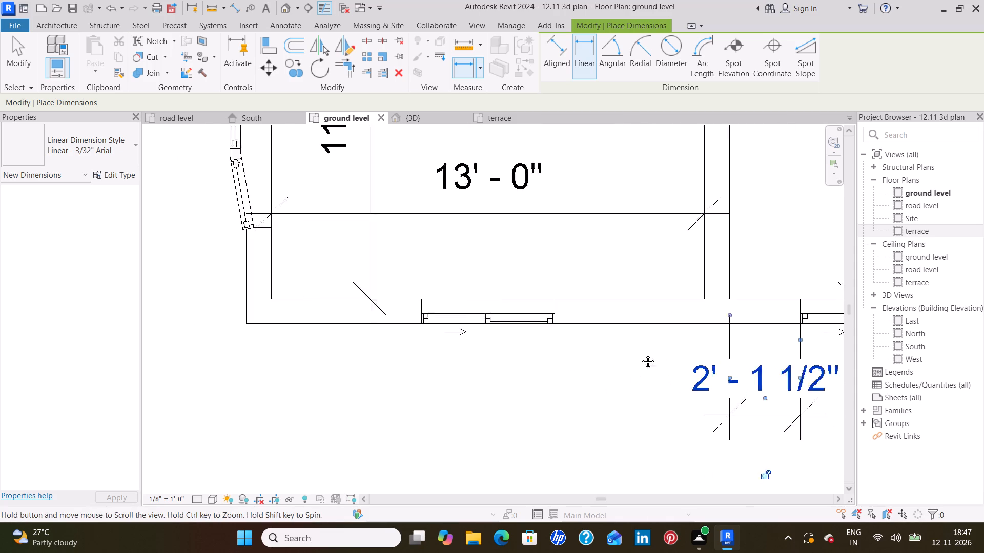
{"action": "middle_click_drag", "start_coordinate": [640, 354], "coordinate": [653, 353]}
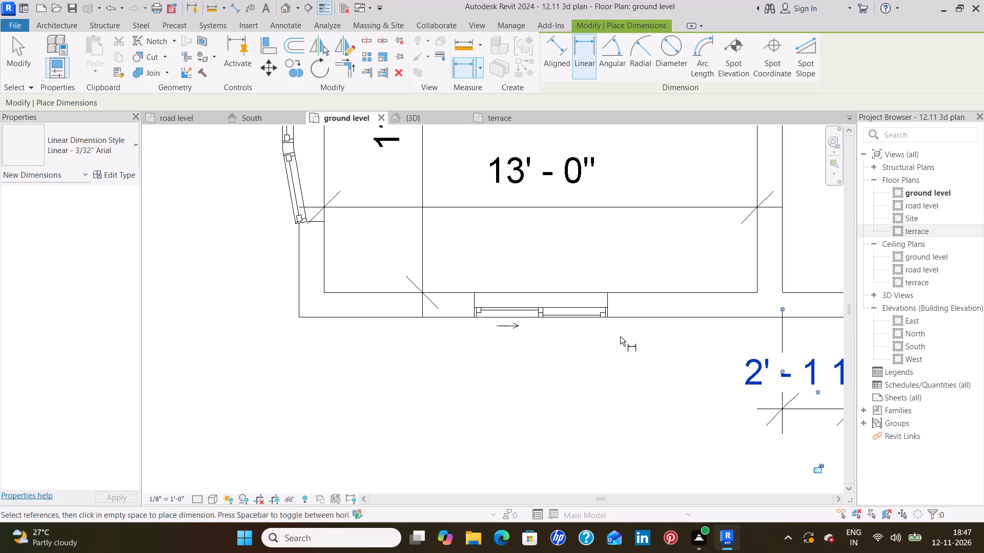
{"action": "left_click", "coordinate": [756, 292]}
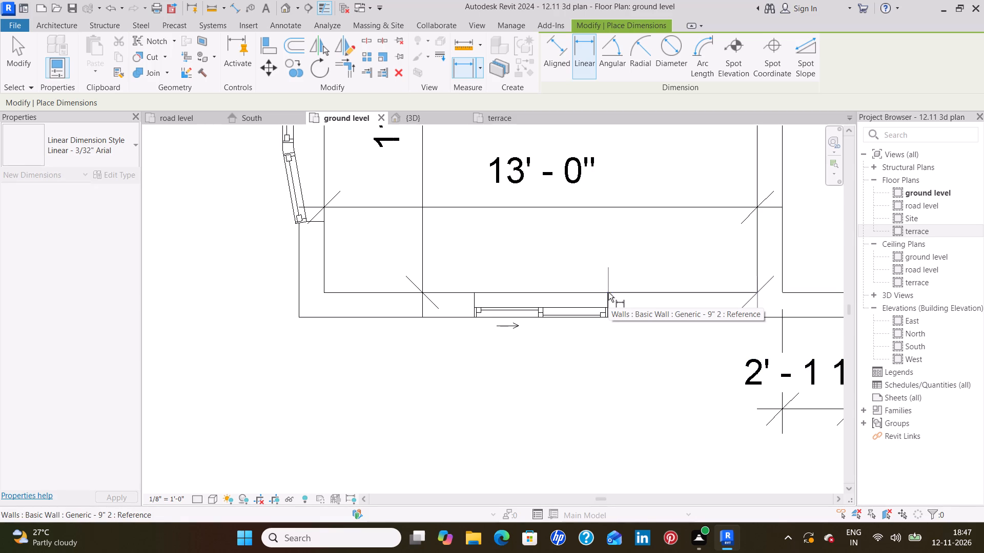
{"action": "scroll", "coordinate": [607, 294], "scroll_direction": "up", "scroll_amount": 4}
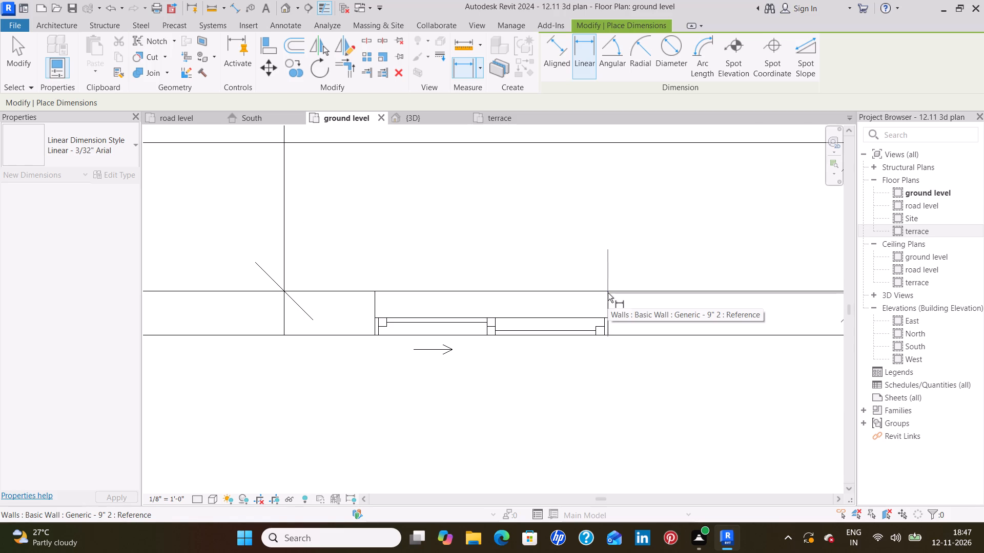
{"action": "left_click", "coordinate": [608, 293]}
{"action": "left_click", "coordinate": [602, 456]}
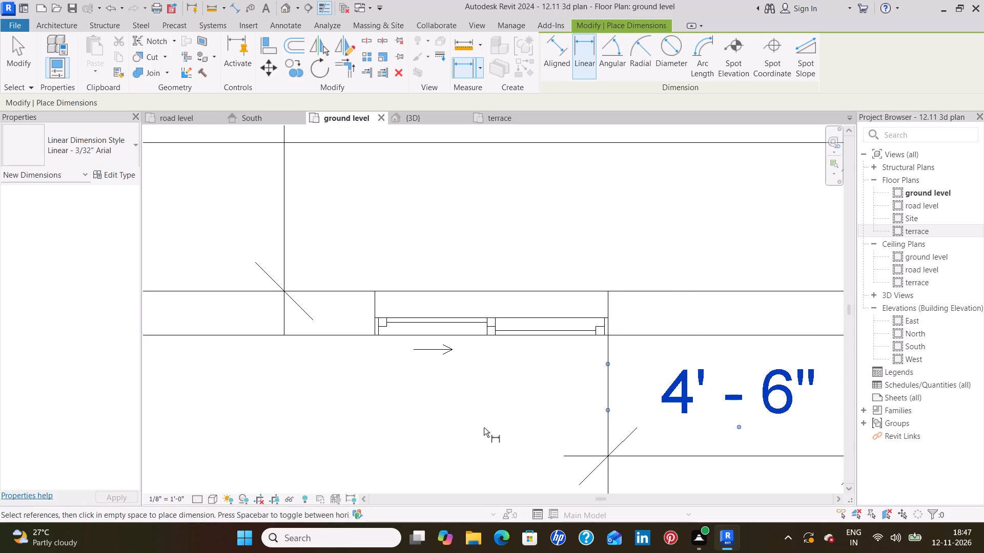
{"action": "middle_click_drag", "start_coordinate": [484, 428], "coordinate": [555, 413]}
{"action": "middle_click_drag", "start_coordinate": [391, 289], "coordinate": [537, 338]}
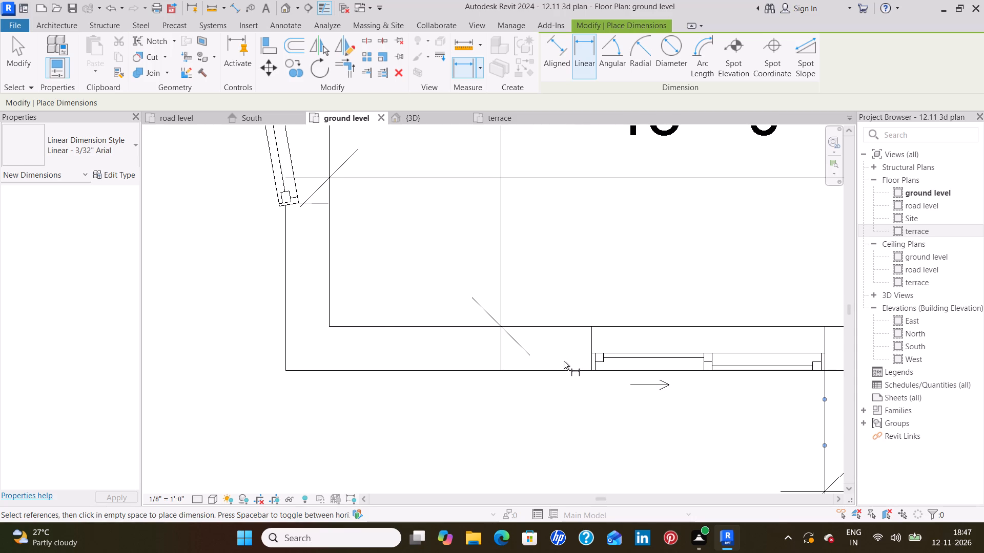
{"action": "middle_click_drag", "start_coordinate": [564, 361], "coordinate": [633, 357]}
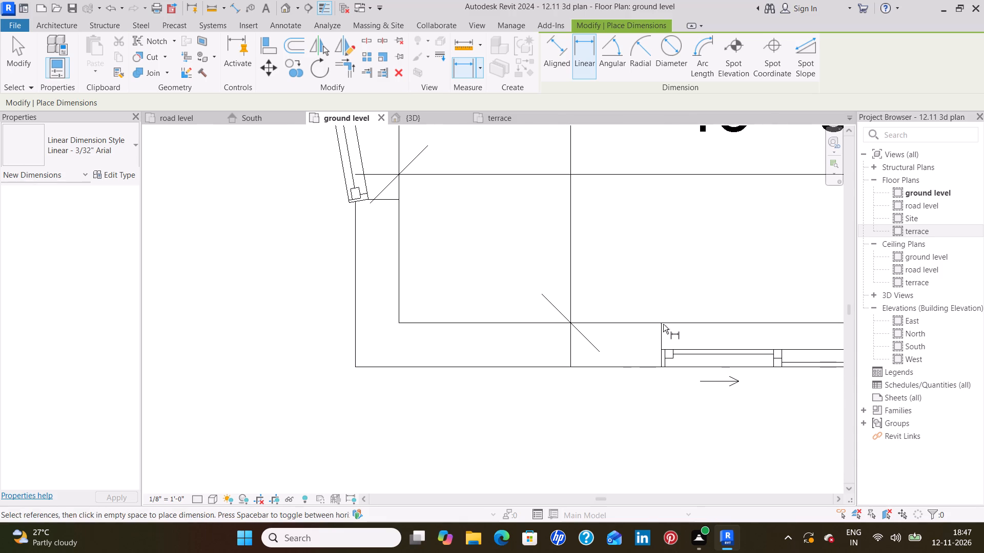
{"action": "left_click", "coordinate": [660, 323]}
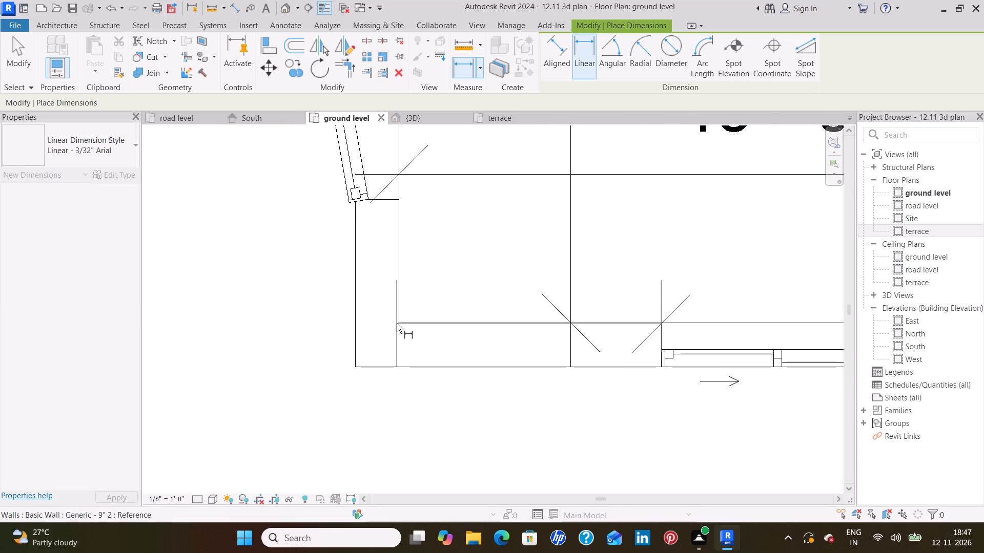
{"action": "left_click", "coordinate": [400, 322]}
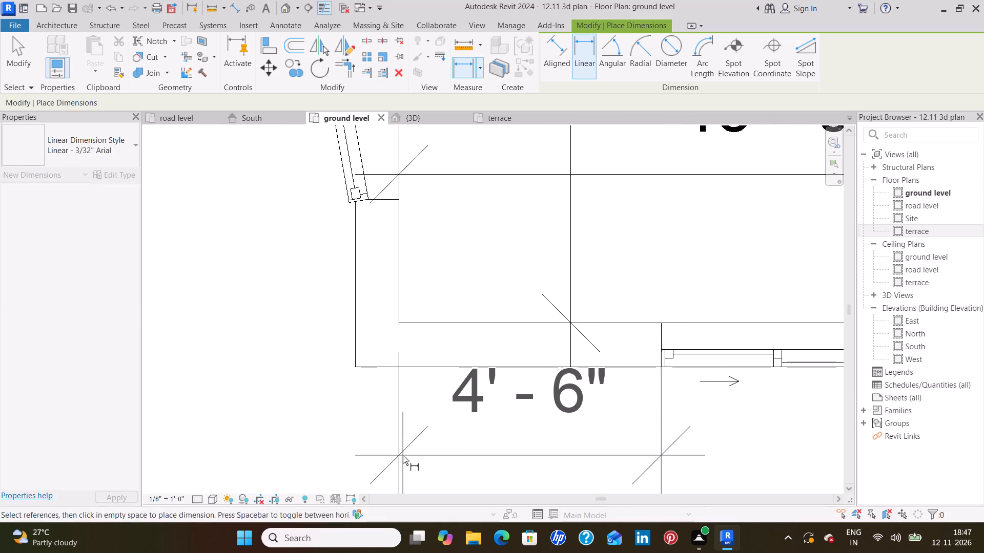
{"action": "left_click", "coordinate": [403, 456]}
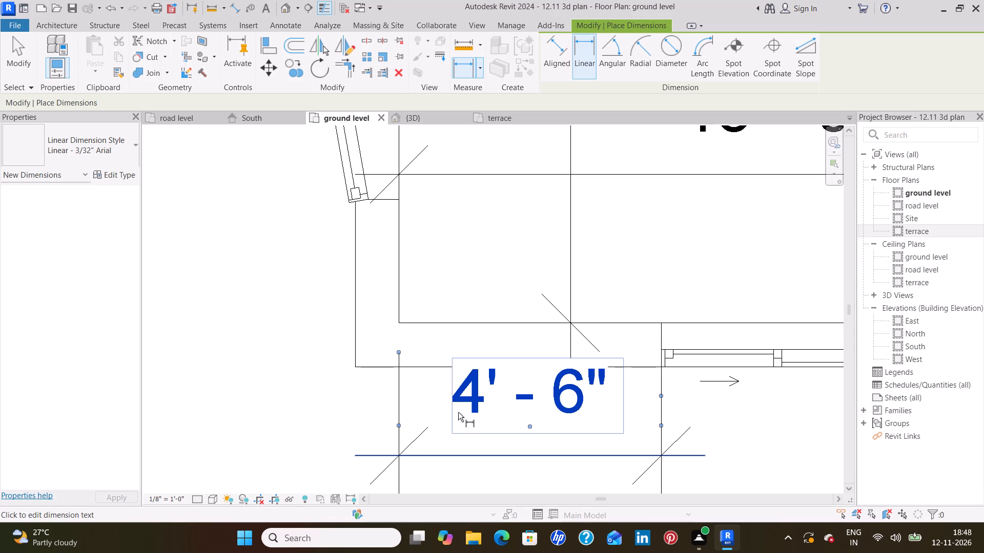
{"action": "left_click", "coordinate": [515, 242]}
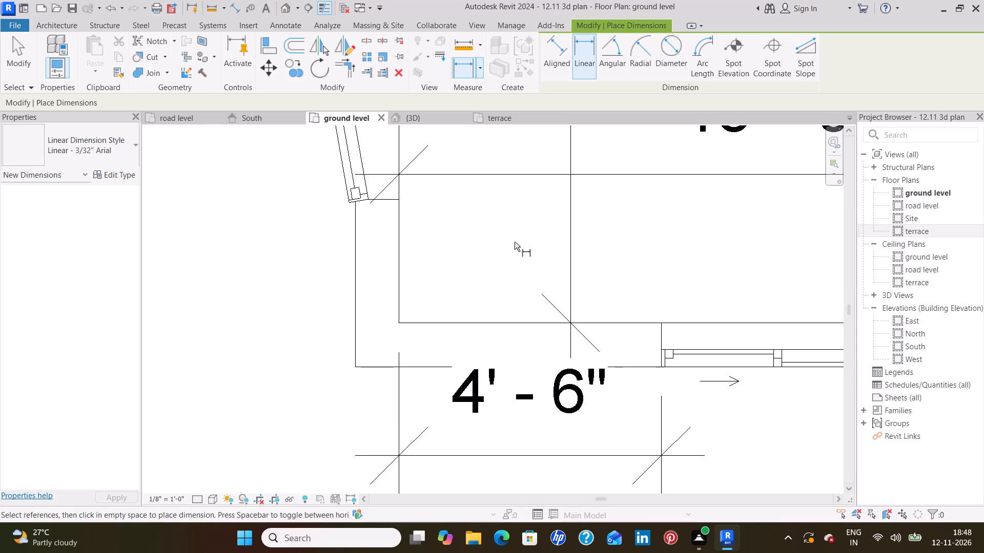
Add a linear dimension outside the west wall, from the southwest room's southwest inside corner to the south end of the west bay window.
{"action": "middle_click_drag", "start_coordinate": [523, 244], "coordinate": [542, 278]}
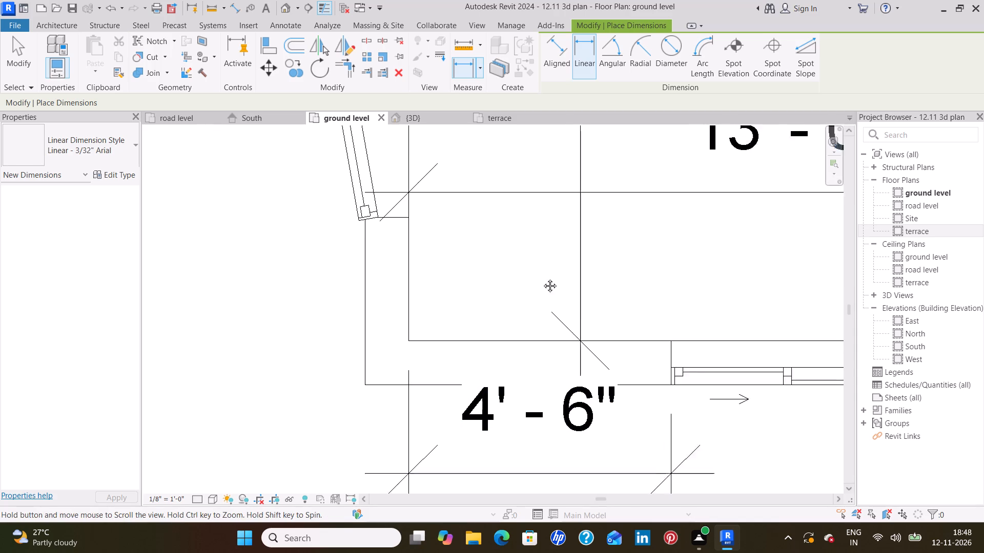
{"action": "middle_click_drag", "start_coordinate": [542, 278], "coordinate": [552, 296]}
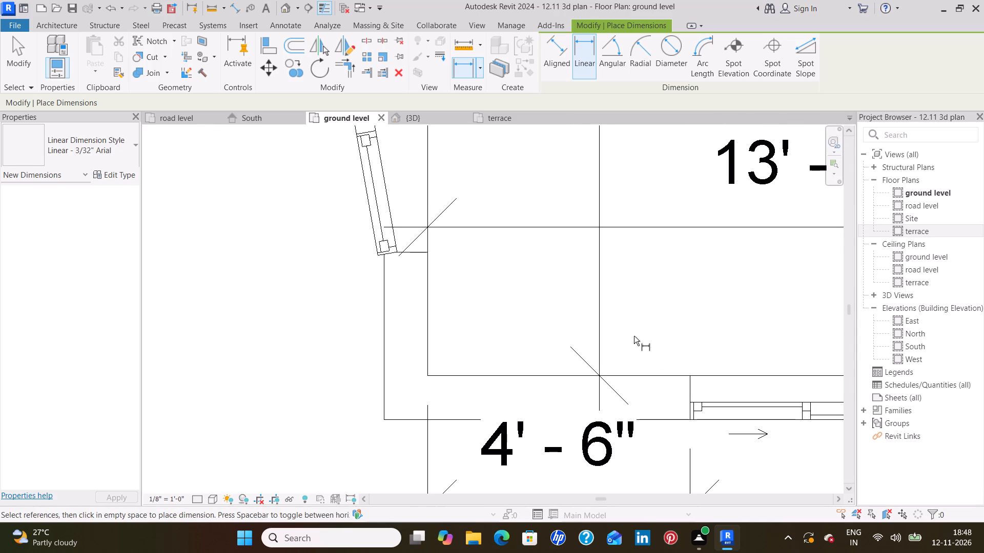
{"action": "scroll", "coordinate": [632, 311], "scroll_direction": "down", "scroll_amount": 2}
{"action": "middle_click_drag", "start_coordinate": [667, 301], "coordinate": [670, 325]}
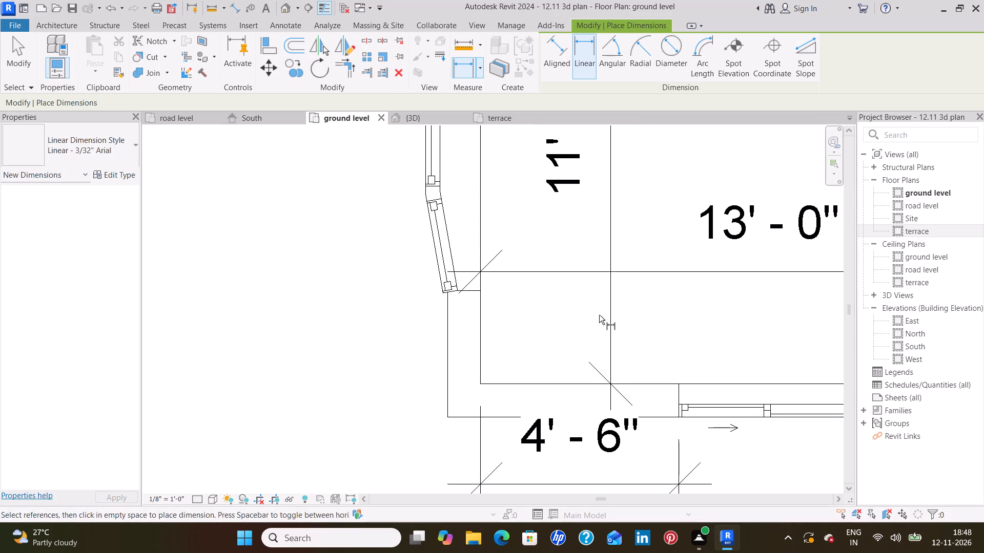
{"action": "middle_click_drag", "start_coordinate": [539, 321], "coordinate": [630, 294]}
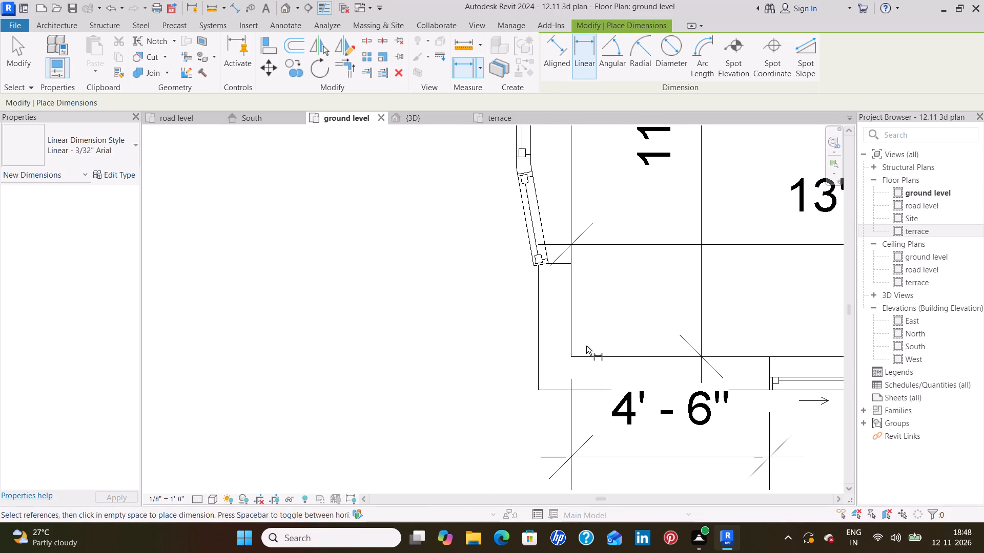
{"action": "left_click", "coordinate": [570, 354]}
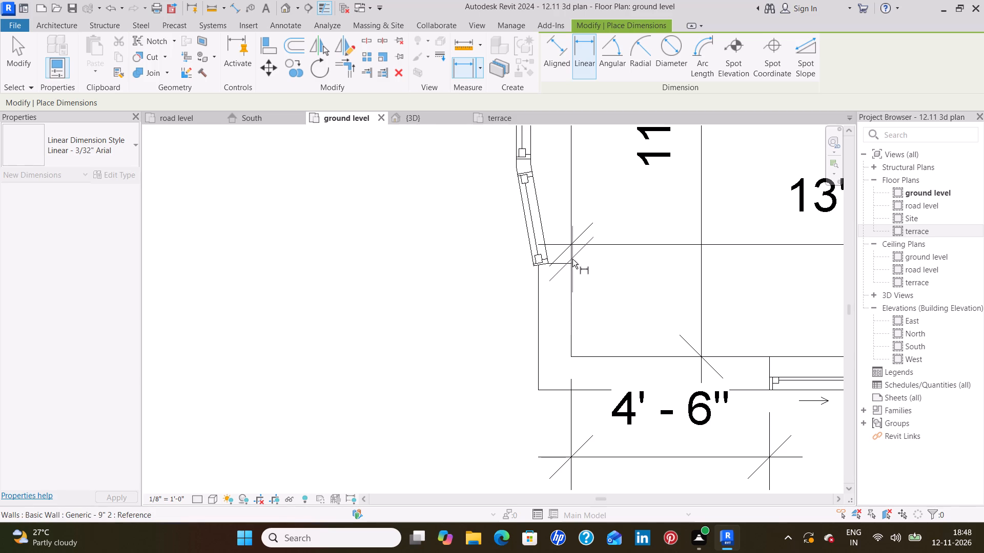
{"action": "left_click", "coordinate": [573, 264]}
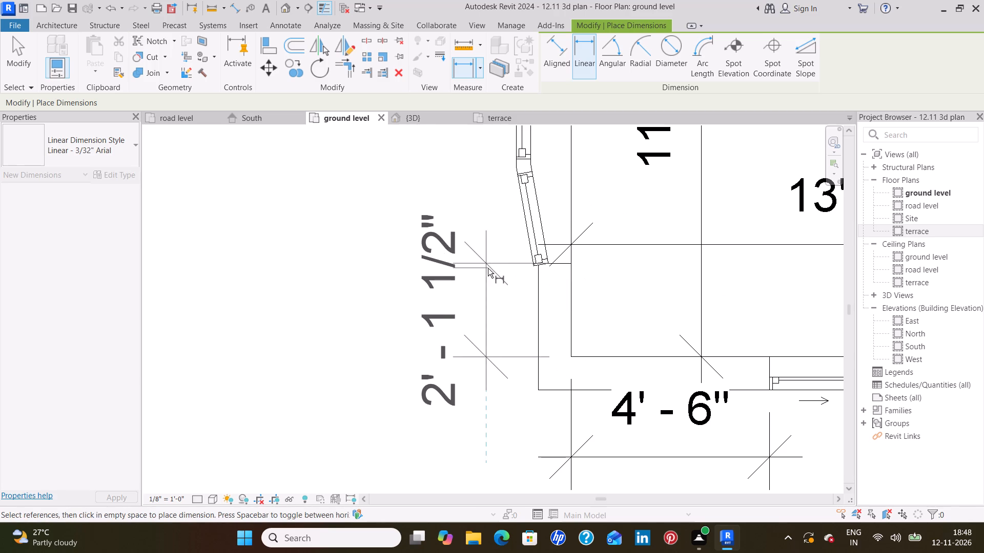
{"action": "left_click", "coordinate": [487, 268]}
Add a linear dimension outside the west wall, from the west bay window's north end to the southwest room's northwest inside corner.
{"action": "middle_click_drag", "start_coordinate": [678, 314], "coordinate": [695, 367]}
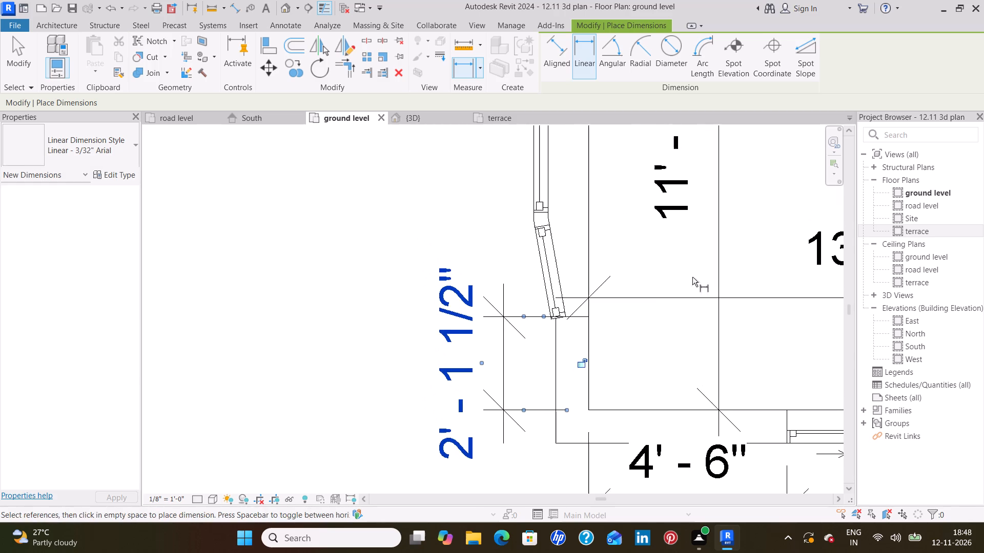
{"action": "middle_click_drag", "start_coordinate": [681, 231], "coordinate": [711, 491]}
{"action": "middle_click_drag", "start_coordinate": [646, 277], "coordinate": [676, 387]}
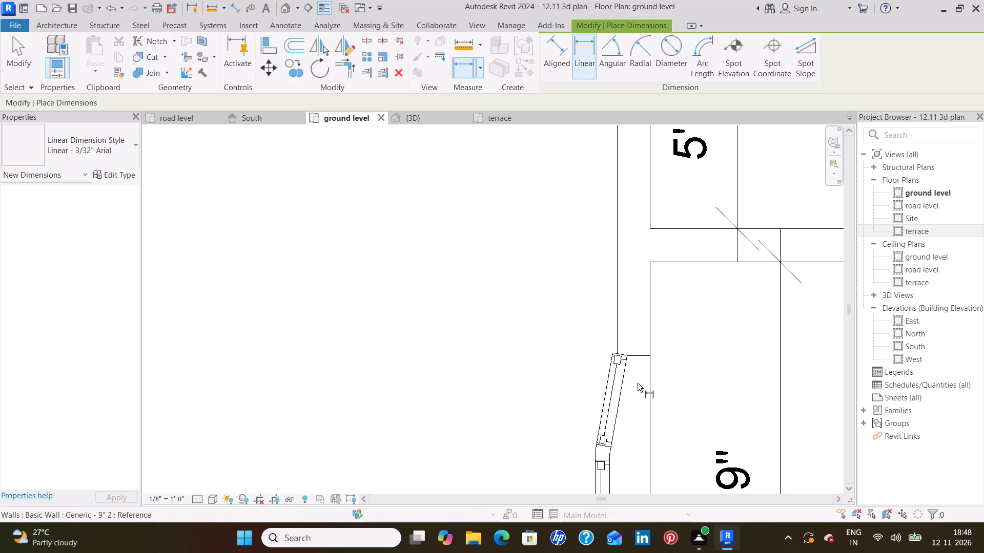
{"action": "middle_click_drag", "start_coordinate": [678, 374], "coordinate": [678, 406]}
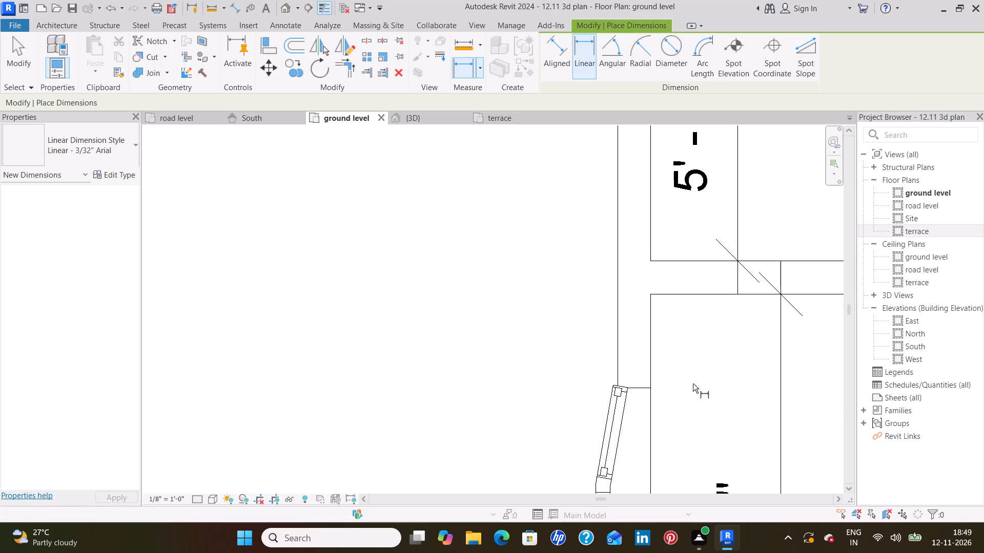
{"action": "left_click", "coordinate": [649, 389]}
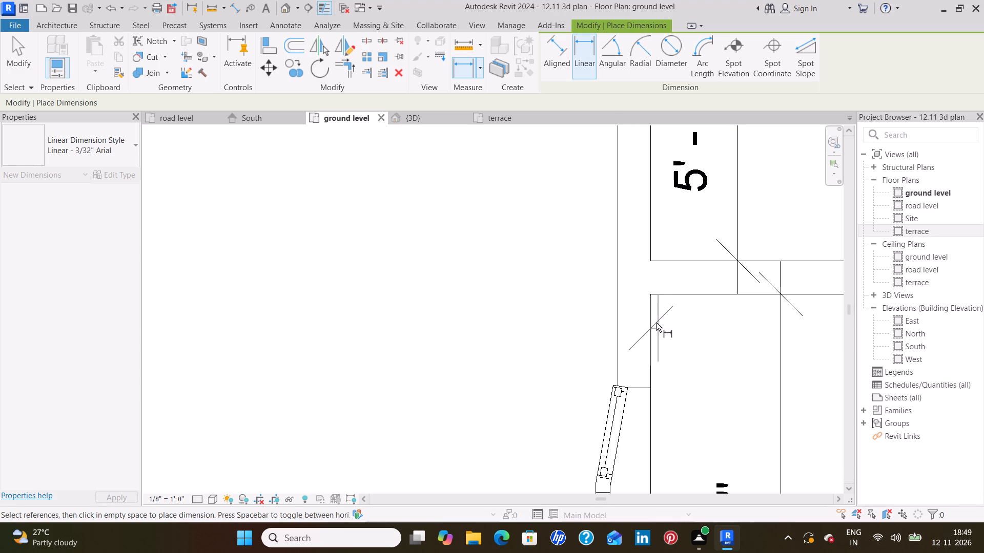
{"action": "left_click", "coordinate": [650, 293]}
{"action": "left_click", "coordinate": [564, 297]}
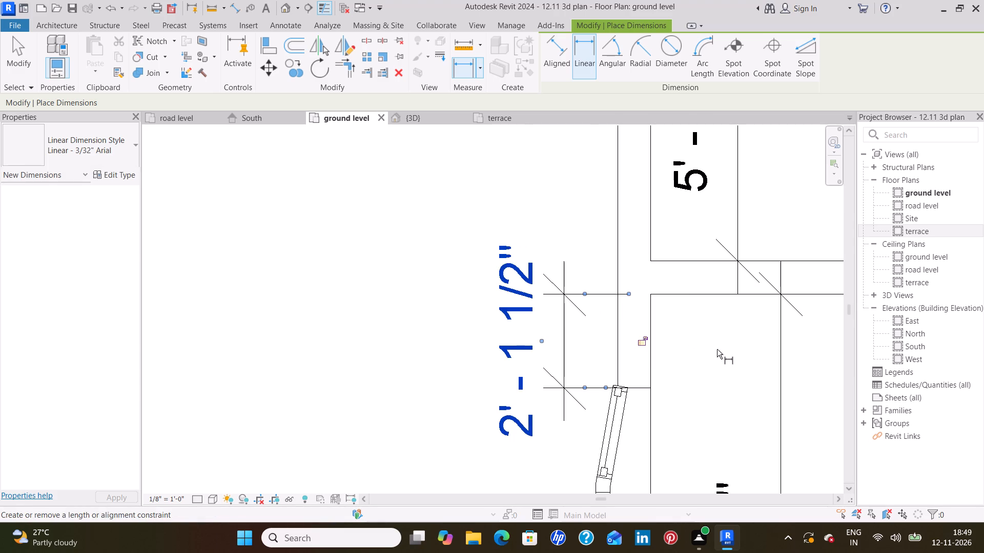
Add a linear dimension outside the west wall, from the small middle room's southwest inside corner to the louver window's south edge.
{"action": "middle_click_drag", "start_coordinate": [719, 301], "coordinate": [720, 321]}
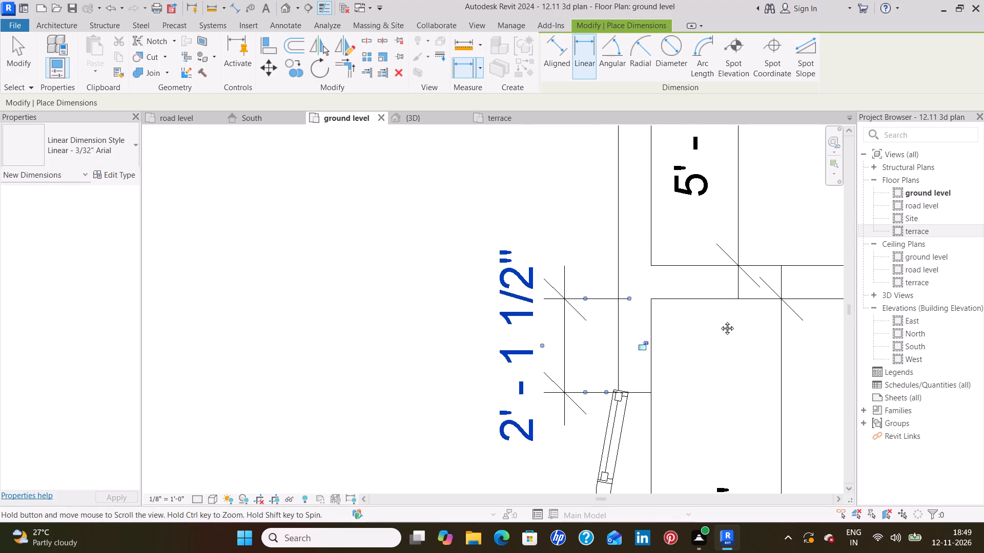
{"action": "middle_click_drag", "start_coordinate": [720, 321], "coordinate": [731, 422]}
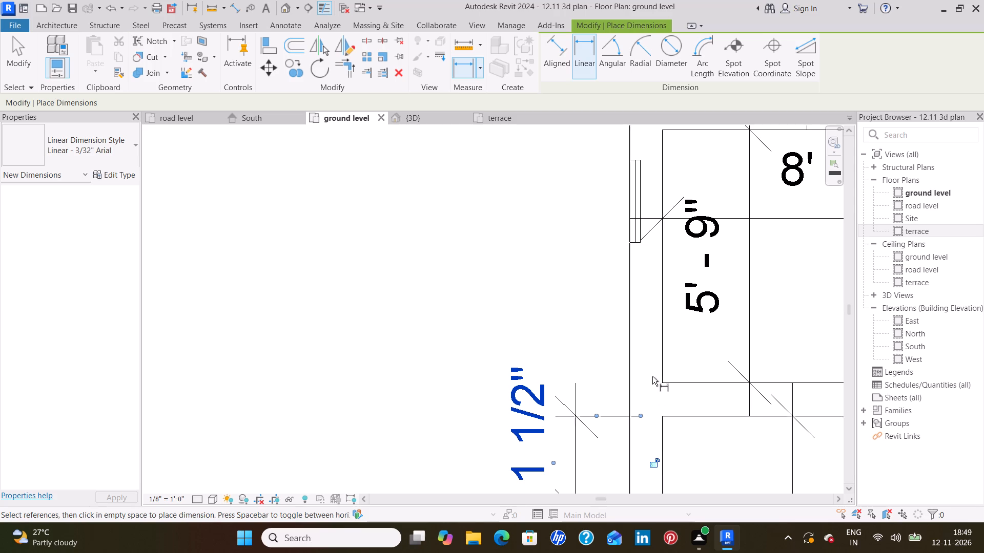
{"action": "left_click", "coordinate": [661, 383]}
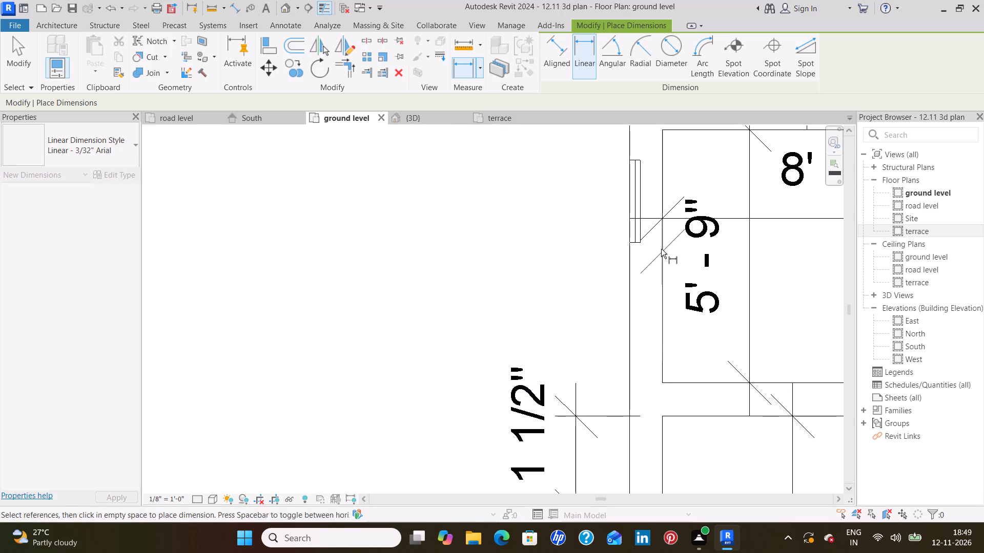
{"action": "left_click", "coordinate": [663, 242]}
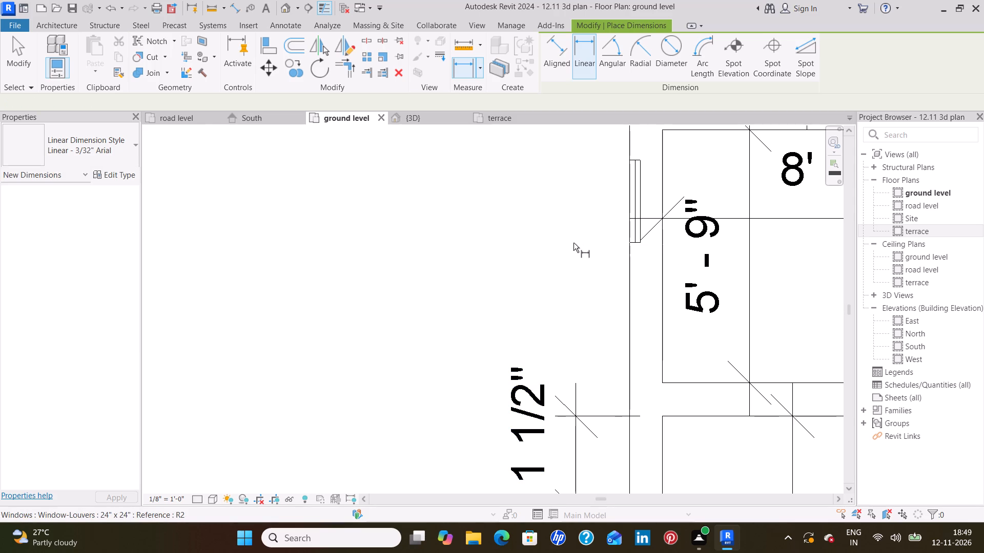
{"action": "left_click", "coordinate": [629, 243]}
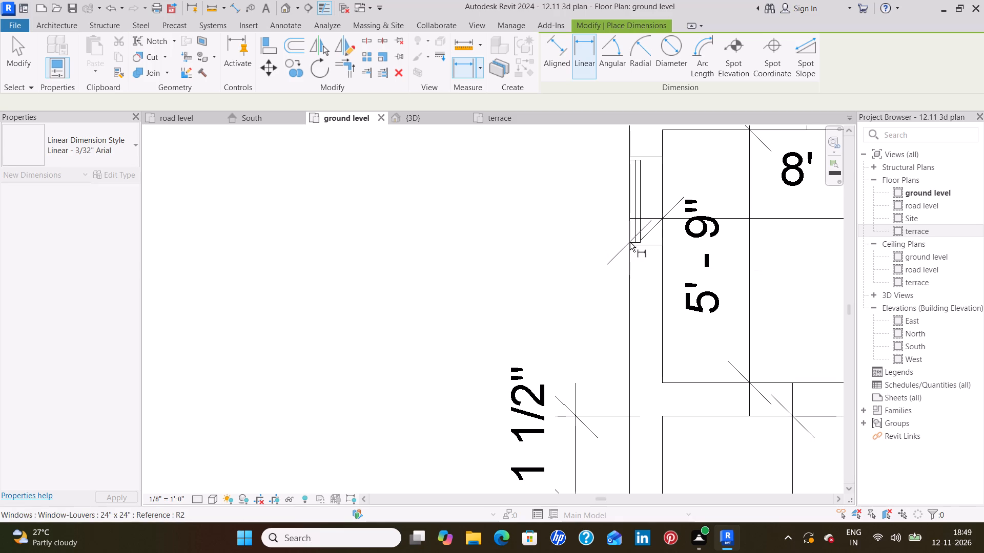
{"action": "left_click_drag", "start_coordinate": [663, 383], "coordinate": [658, 383]}
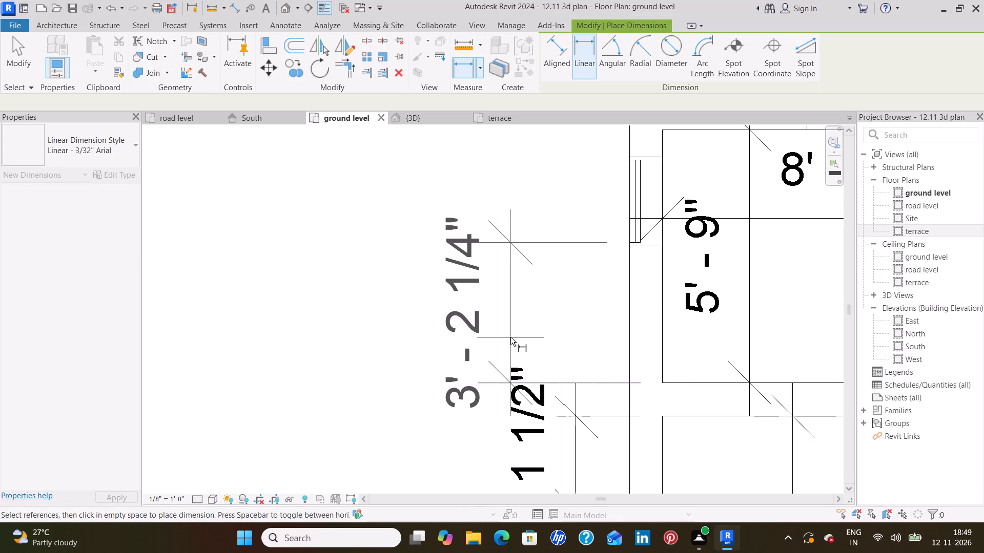
{"action": "left_click", "coordinate": [510, 335]}
Add a linear dimension outside the west wall, from the louver window's north edge to the small middle room's northwest inside corner.
{"action": "middle_click_drag", "start_coordinate": [603, 180], "coordinate": [642, 381]}
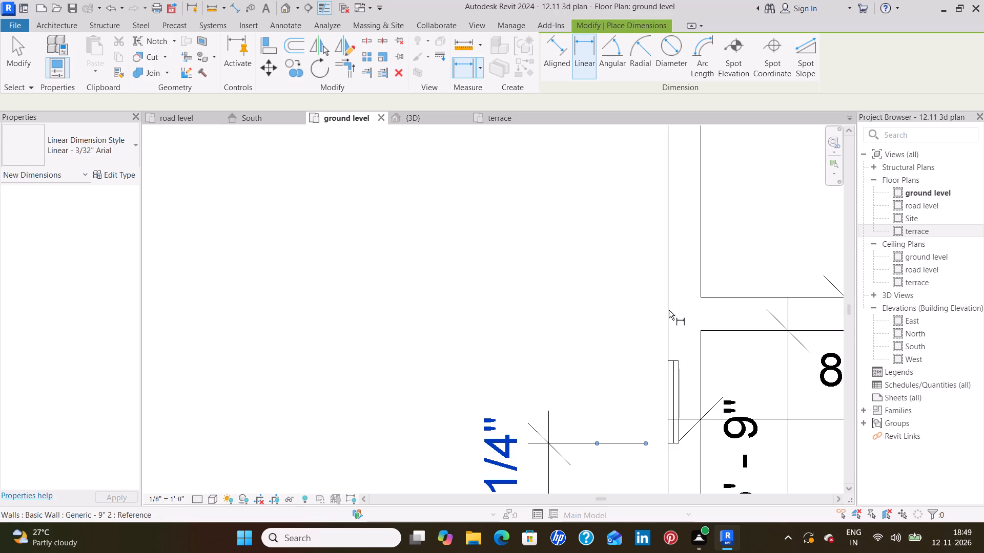
{"action": "middle_click_drag", "start_coordinate": [695, 328], "coordinate": [710, 377]}
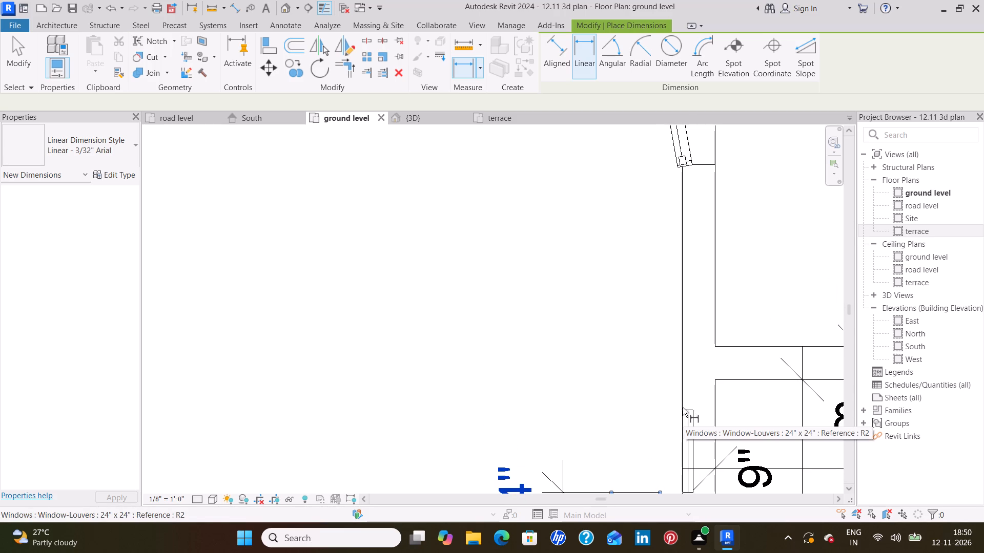
{"action": "scroll", "coordinate": [681, 410], "scroll_direction": "up", "scroll_amount": 3}
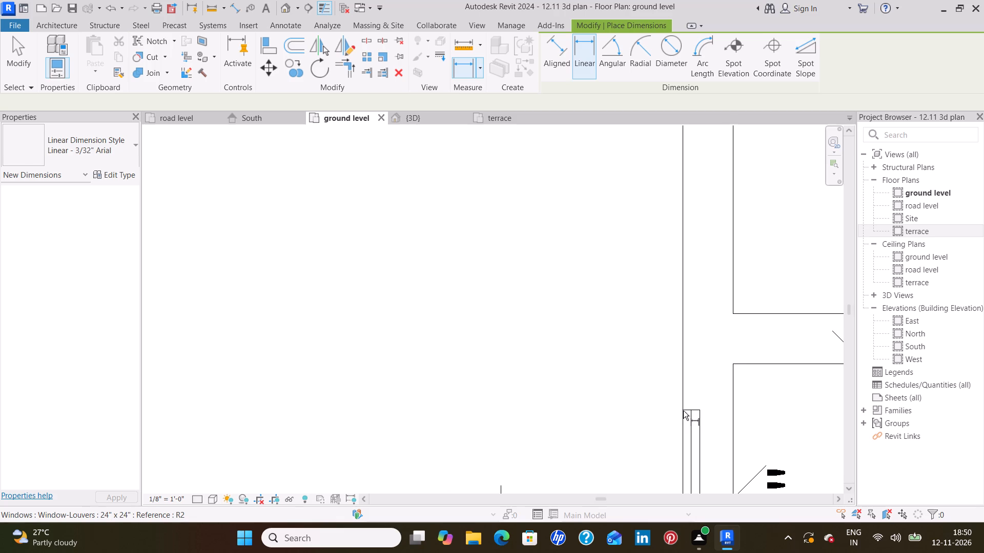
{"action": "left_click", "coordinate": [683, 411]}
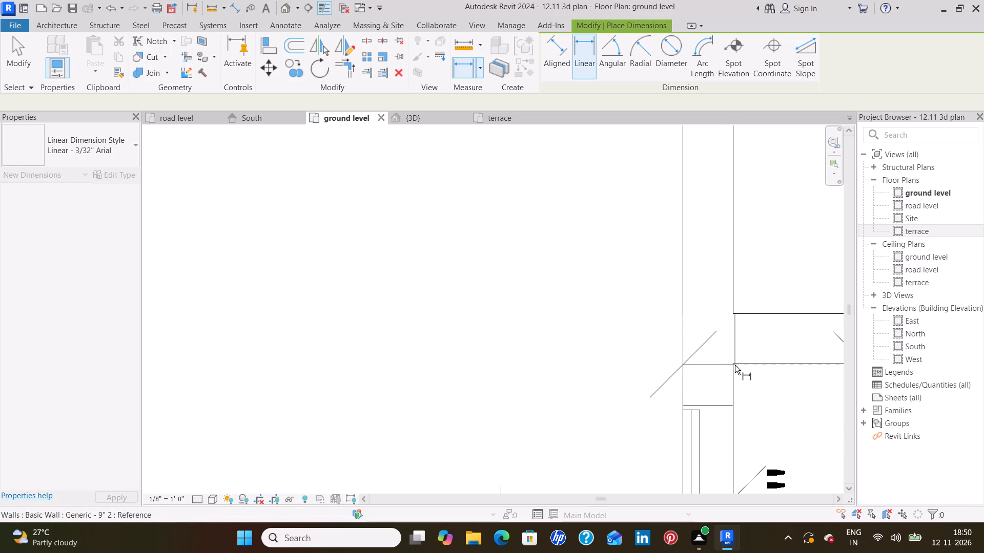
{"action": "left_click", "coordinate": [734, 364]}
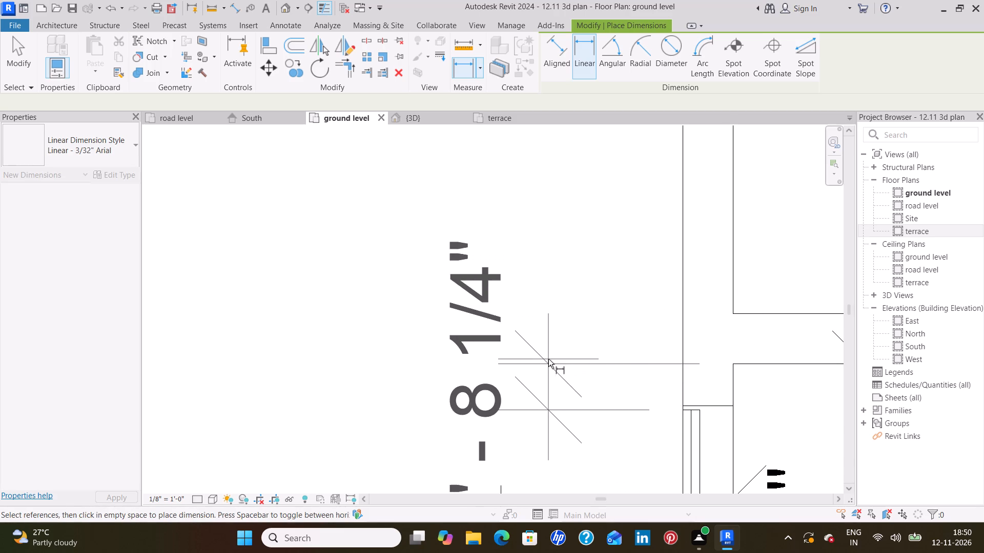
{"action": "scroll", "coordinate": [548, 359], "scroll_direction": "down", "scroll_amount": 3}
{"action": "middle_click_drag", "start_coordinate": [548, 358], "coordinate": [610, 317]}
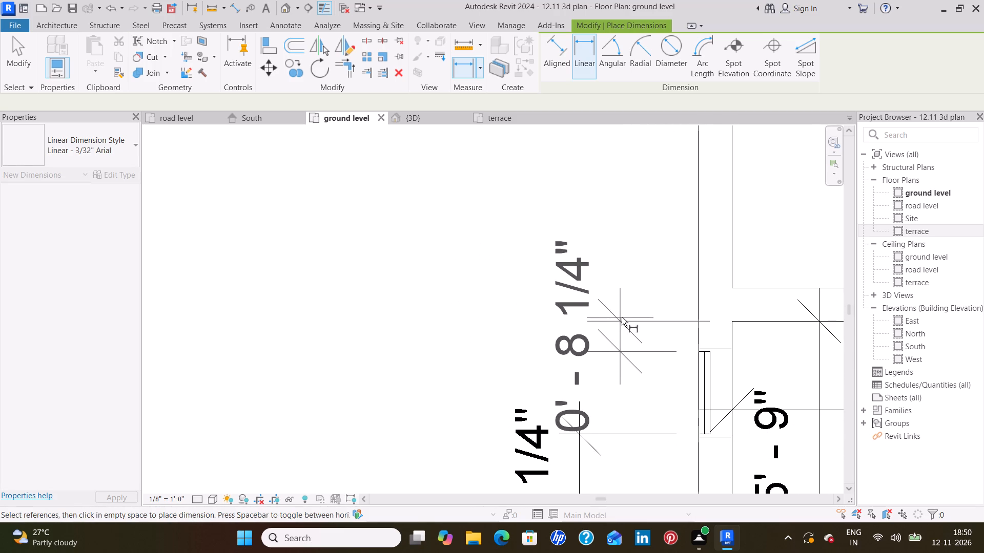
{"action": "left_click", "coordinate": [623, 318]}
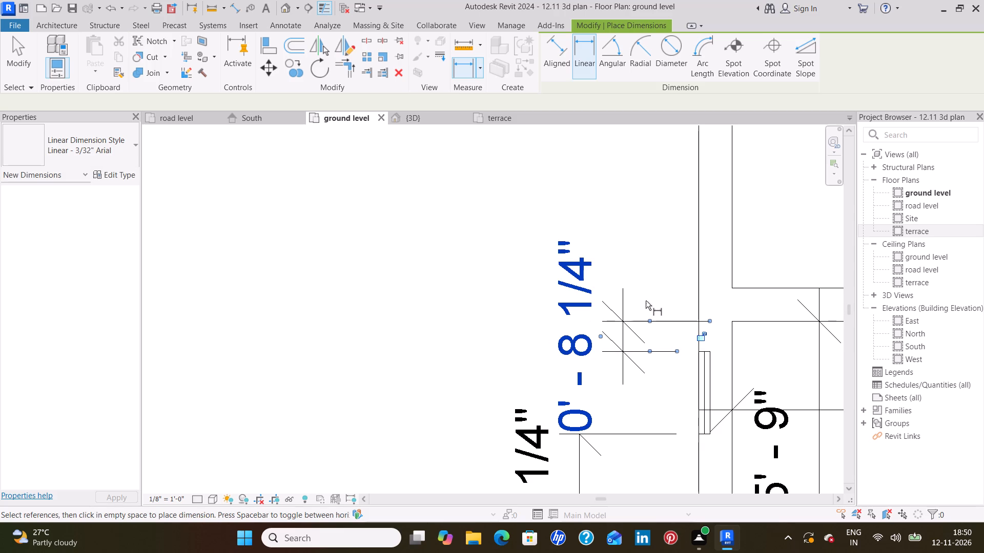
Add a linear dimension outside the west wall, from the northwest room's southwest inside corner to the south end of its bay window.
{"action": "middle_click_drag", "start_coordinate": [648, 273], "coordinate": [638, 348]}
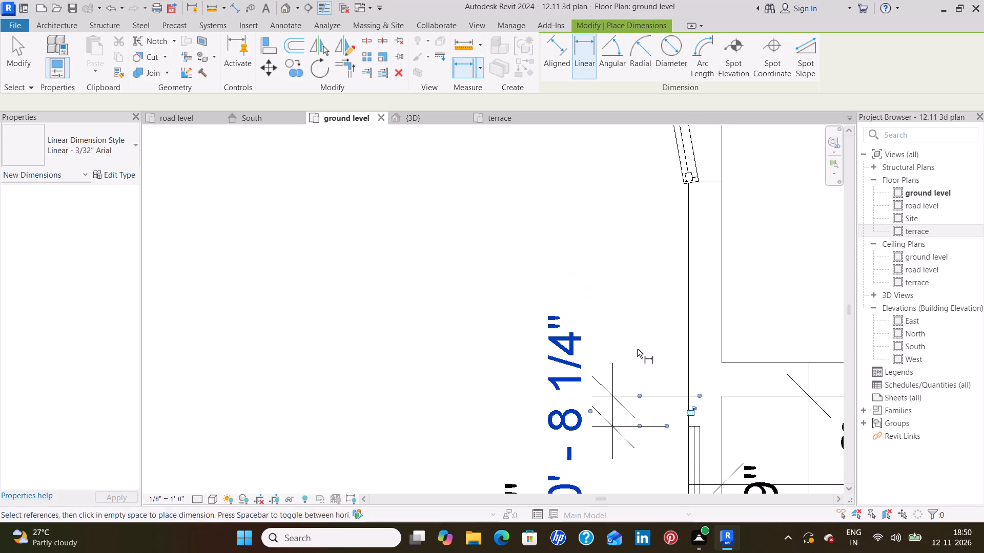
{"action": "middle_click_drag", "start_coordinate": [651, 258], "coordinate": [652, 304]}
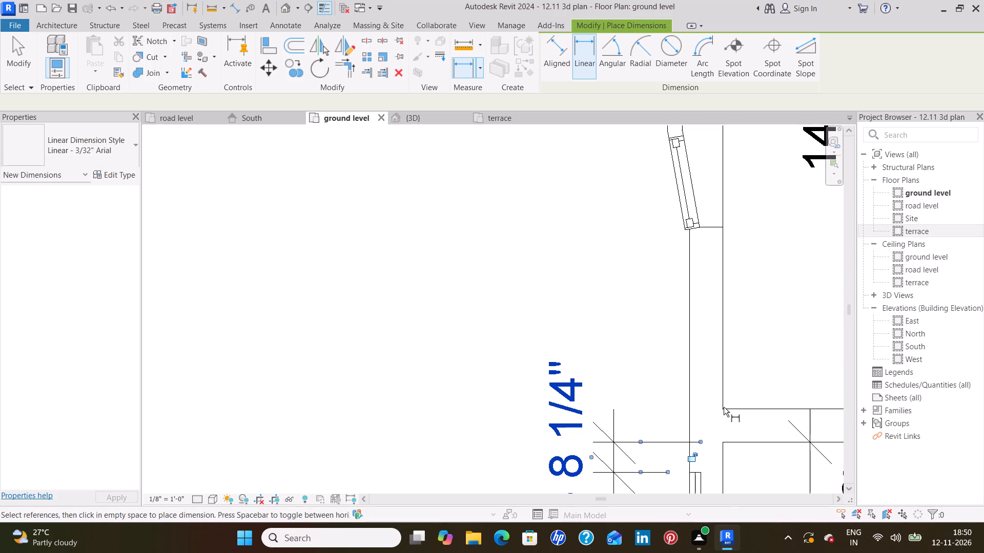
{"action": "left_click", "coordinate": [722, 409]}
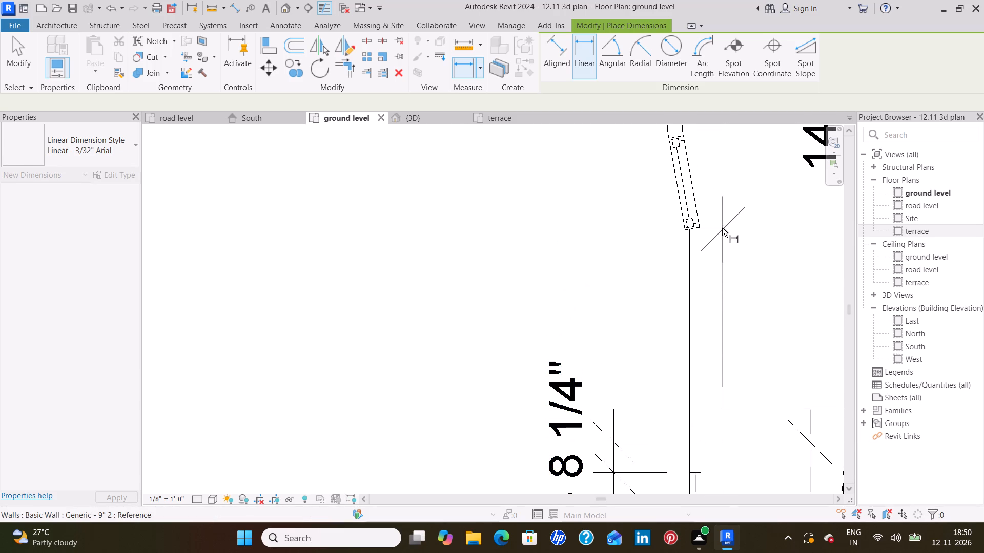
{"action": "left_click", "coordinate": [722, 226]}
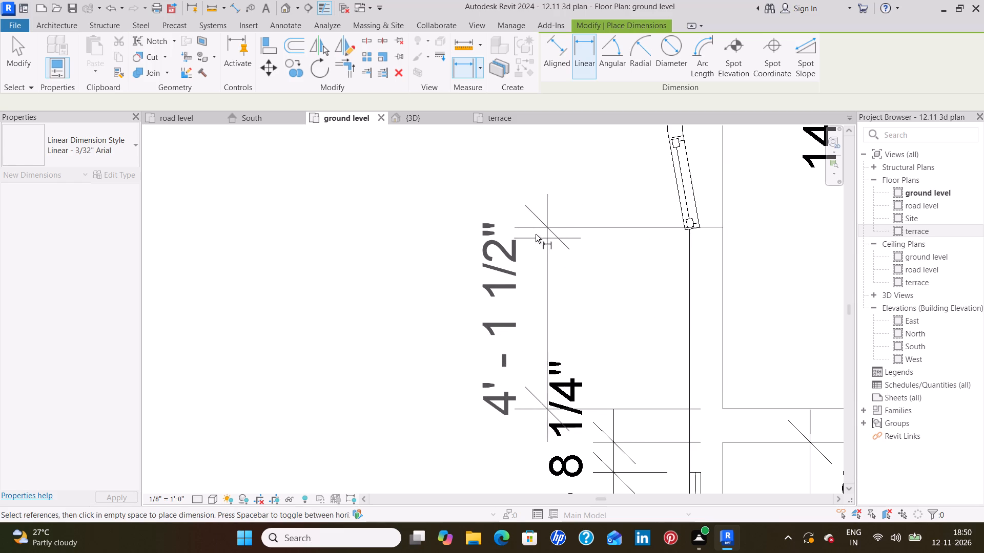
{"action": "left_click", "coordinate": [520, 225]}
Add a linear dimension outside the west wall, from the bay window's north end to the northwest room's northwest inside corner.
{"action": "middle_click_drag", "start_coordinate": [613, 186], "coordinate": [610, 336]}
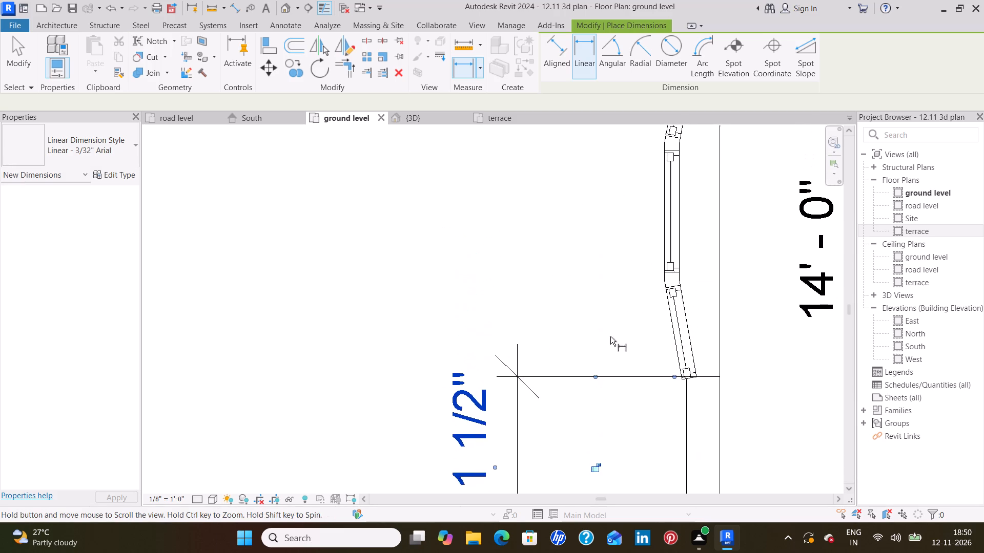
{"action": "middle_click_drag", "start_coordinate": [575, 159], "coordinate": [566, 362]}
{"action": "middle_click_drag", "start_coordinate": [630, 224], "coordinate": [610, 356]}
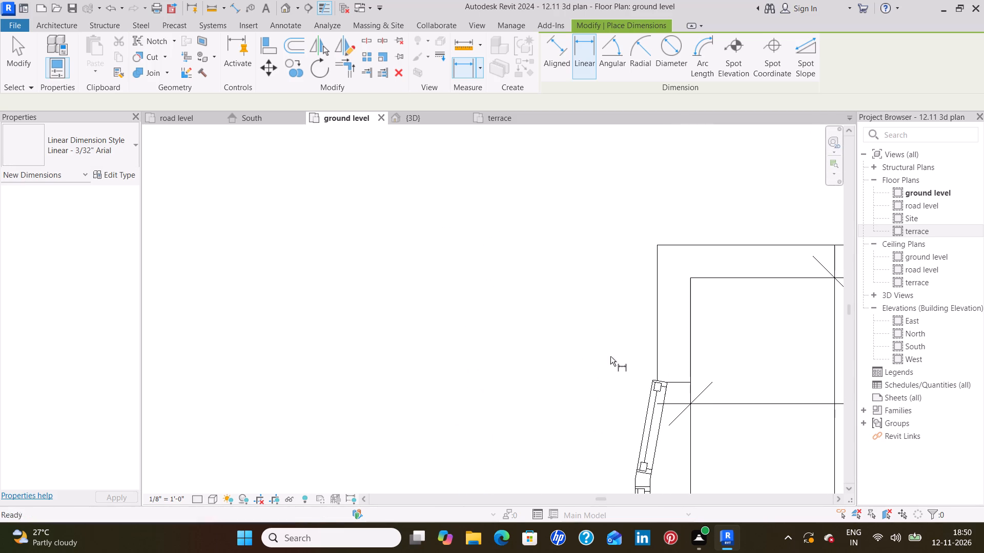
{"action": "left_click", "coordinate": [689, 382]}
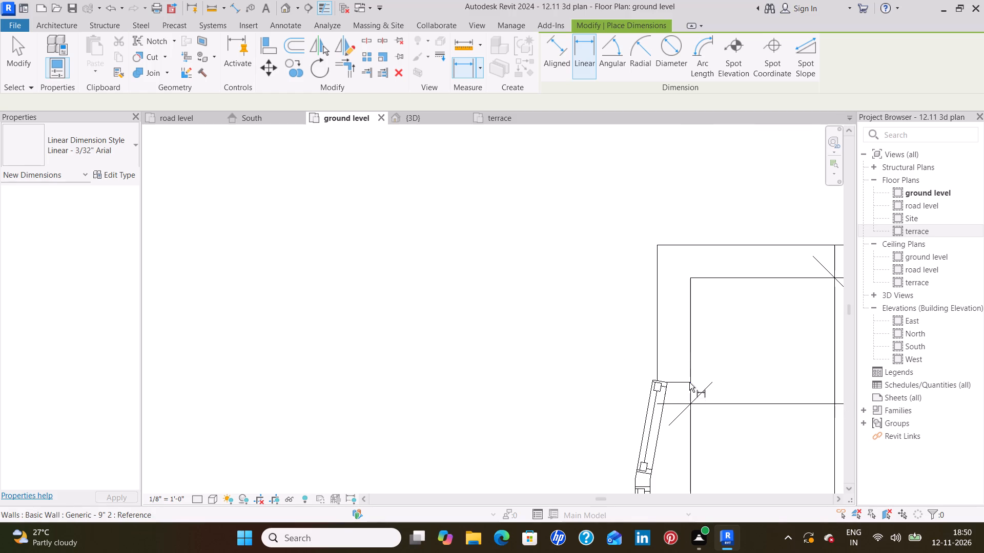
{"action": "left_click", "coordinate": [690, 279]}
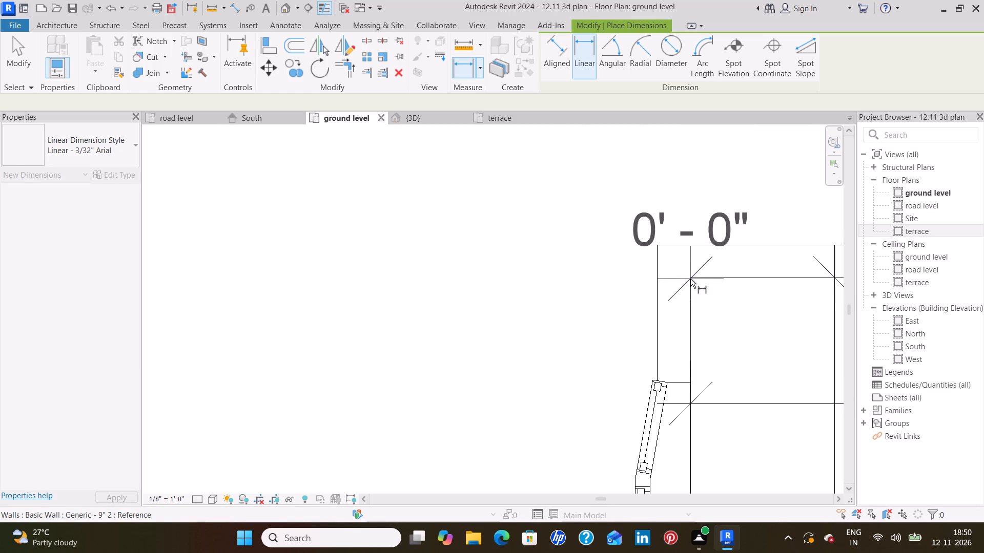
{"action": "left_click", "coordinate": [572, 279]}
Add a linear dimension above the north wall, from the northwest room's northwest inside corner to the sliding window's west edge.
{"action": "middle_click_drag", "start_coordinate": [601, 236], "coordinate": [568, 289]}
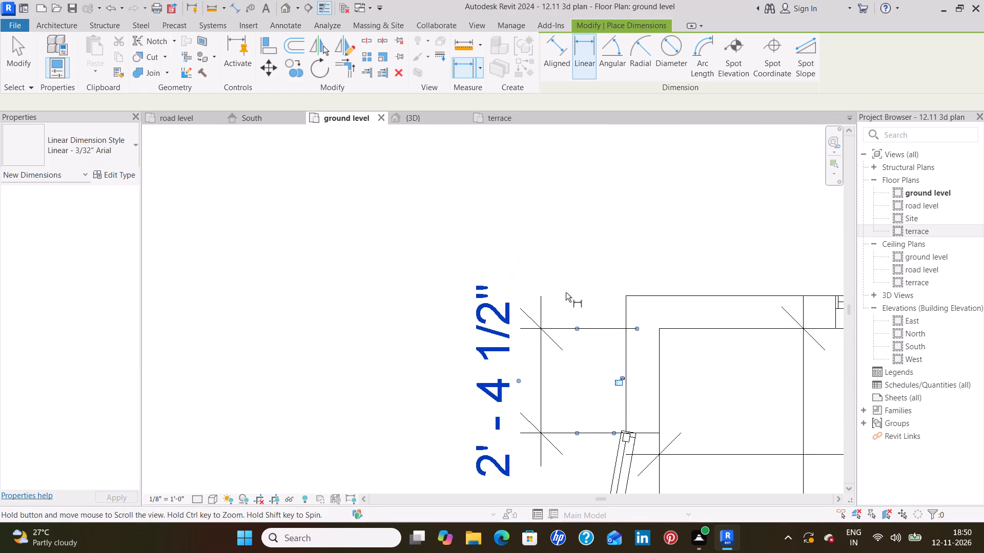
{"action": "middle_click_drag", "start_coordinate": [660, 262], "coordinate": [596, 305]}
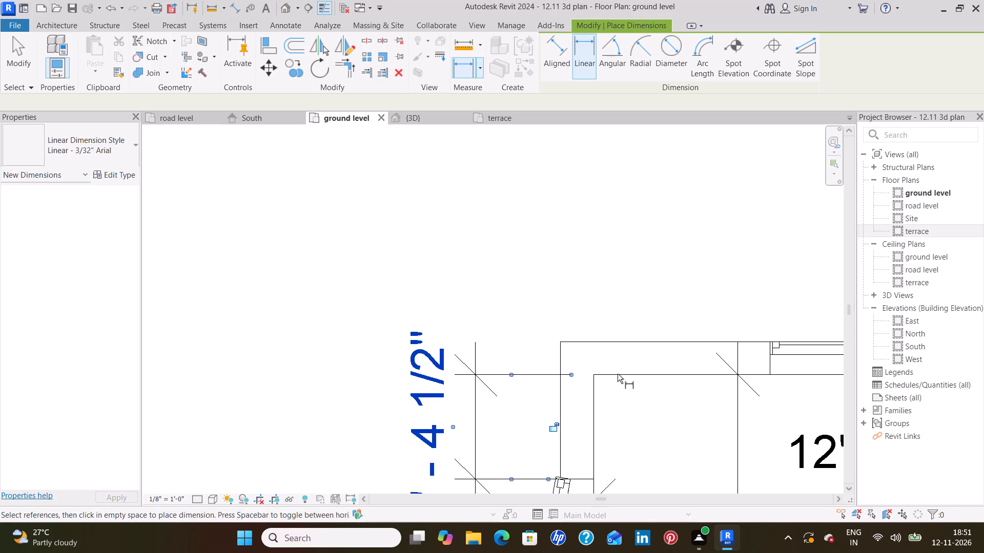
{"action": "left_click", "coordinate": [592, 376]}
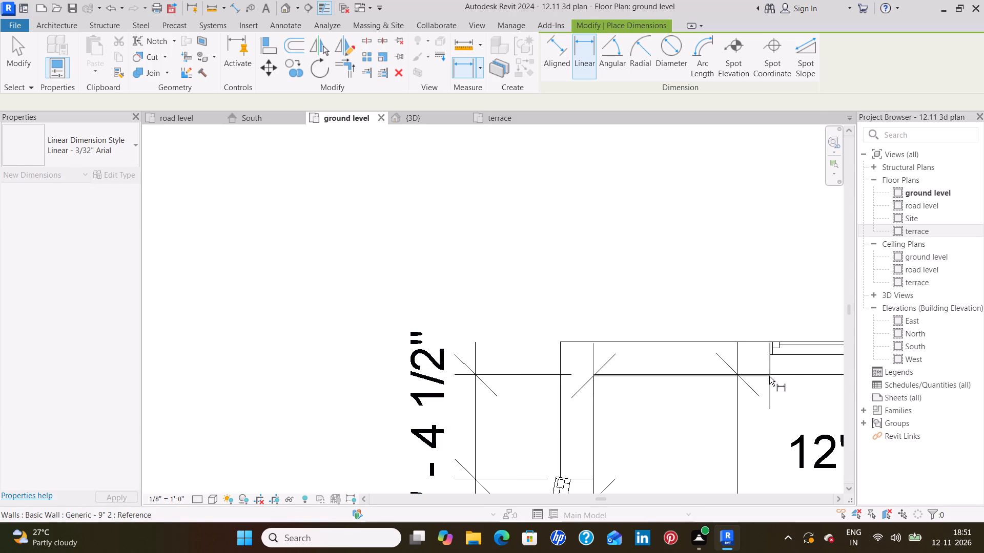
{"action": "left_click", "coordinate": [769, 376]}
{"action": "left_click", "coordinate": [762, 231]}
Add a linear dimension above the north wall, from the sliding window's east edge to the northwest room's northeast inside corner.
{"action": "middle_click_drag", "start_coordinate": [737, 304], "coordinate": [345, 240]}
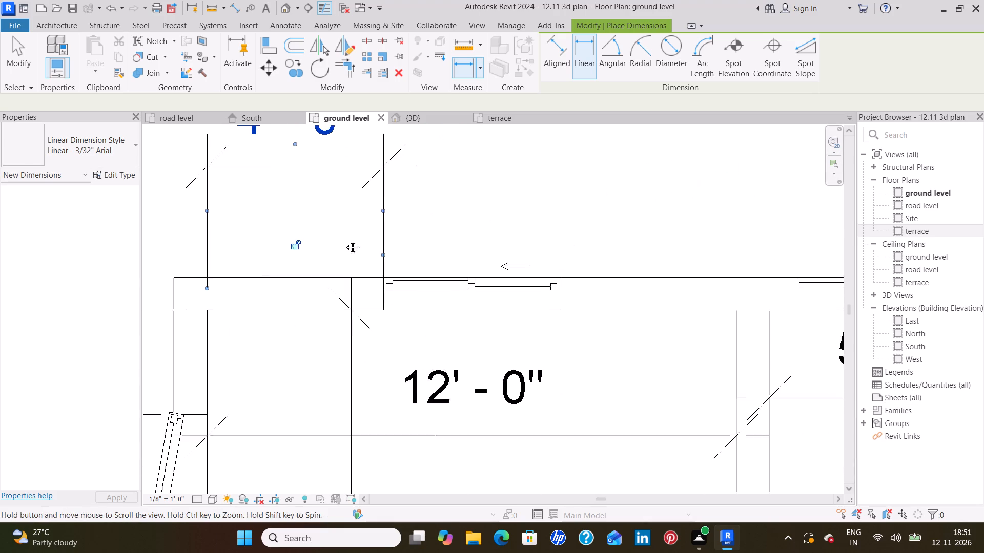
{"action": "middle_click_drag", "start_coordinate": [345, 240], "coordinate": [342, 241]}
{"action": "middle_click_drag", "start_coordinate": [540, 233], "coordinate": [467, 258]}
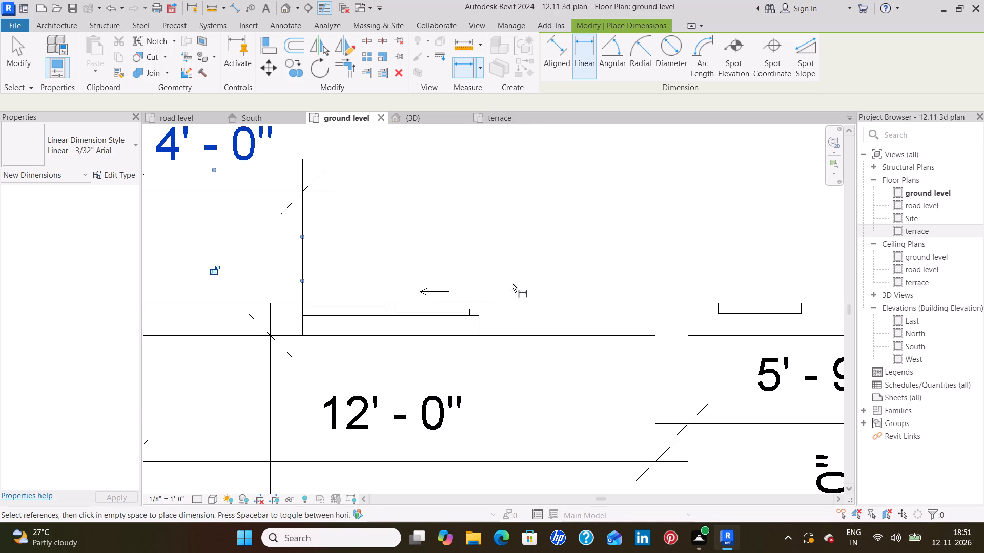
{"action": "left_click", "coordinate": [478, 335]}
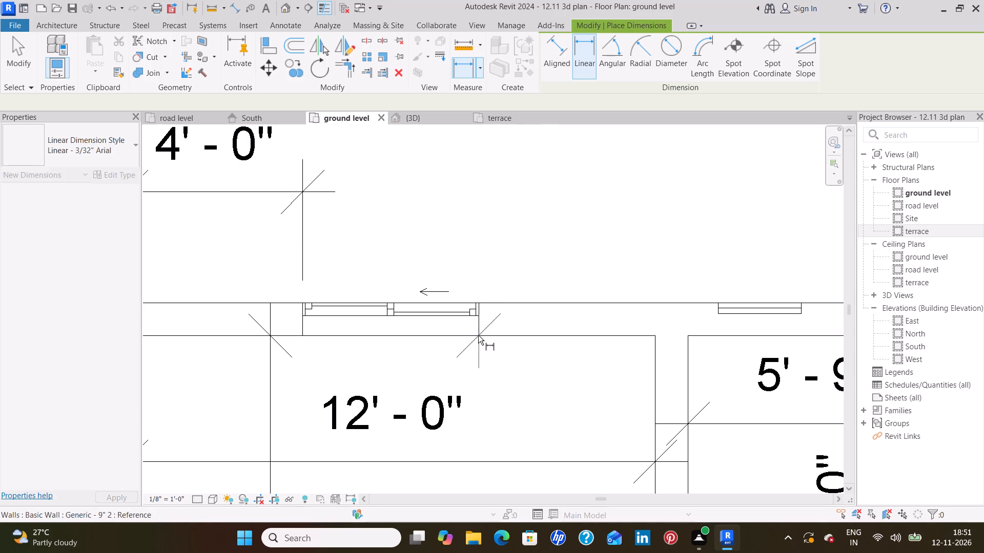
{"action": "left_click", "coordinate": [655, 337]}
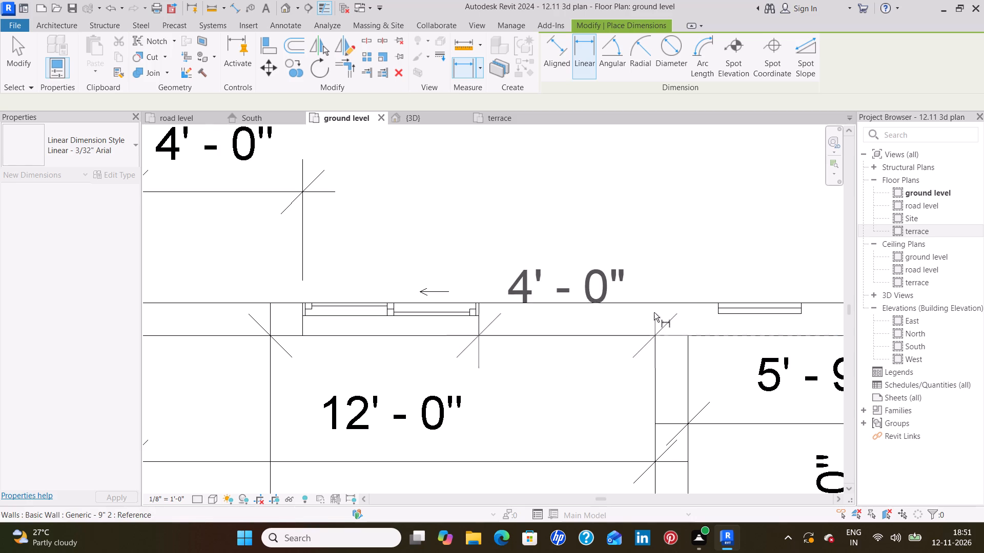
{"action": "left_click", "coordinate": [663, 197]}
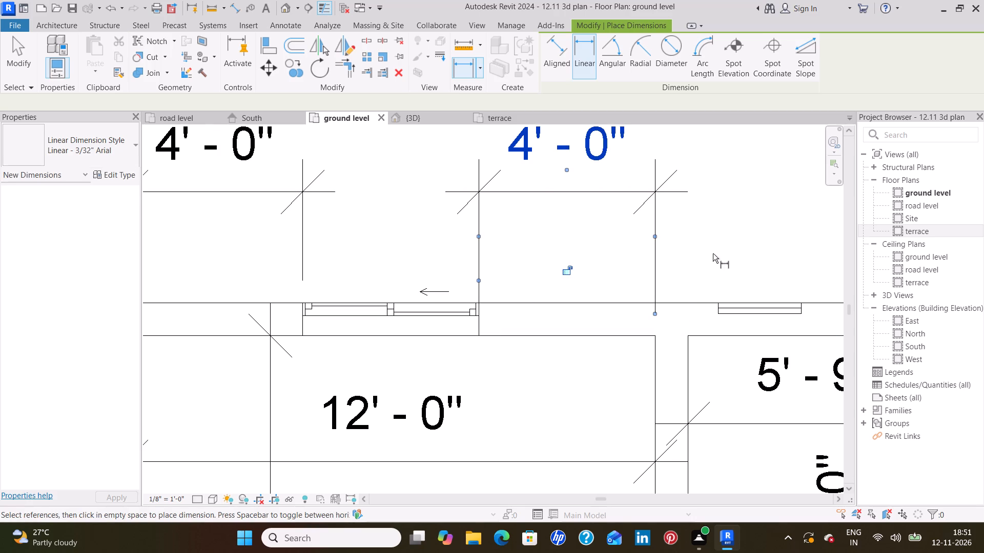
Add a linear dimension above the north wall, from the small middle room's northwest inside corner to the louver window's west edge.
{"action": "middle_click_drag", "start_coordinate": [692, 274], "coordinate": [475, 332]}
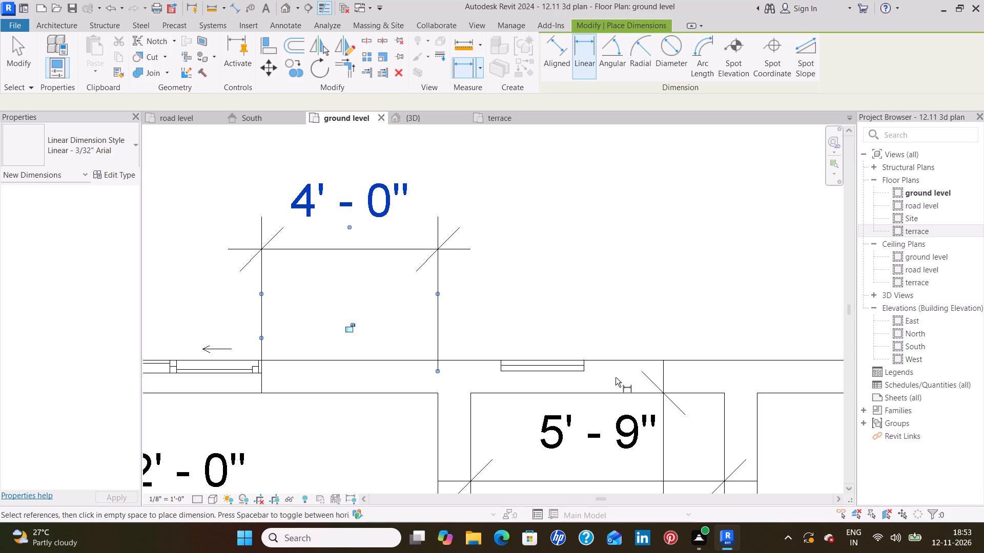
{"action": "left_click", "coordinate": [501, 360]}
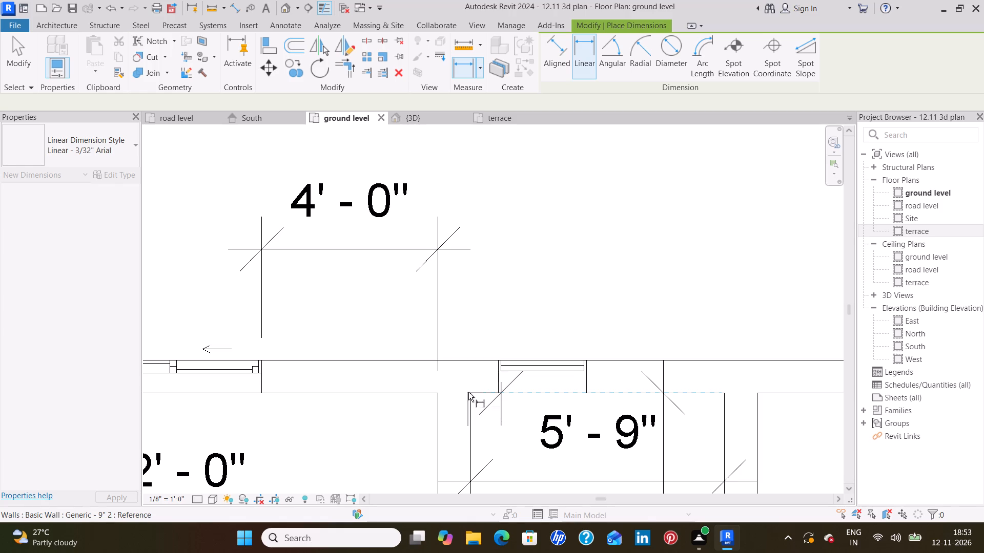
{"action": "left_click", "coordinate": [470, 394]}
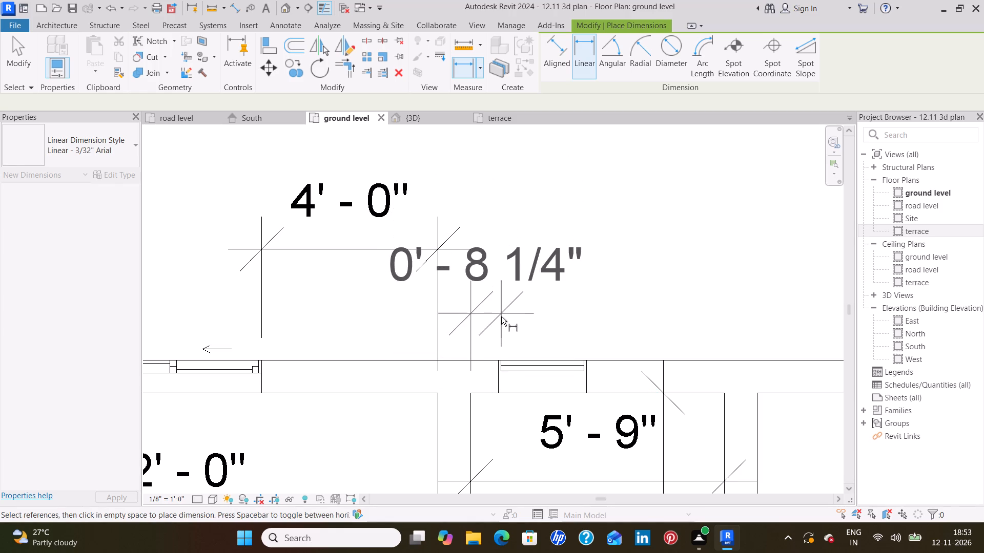
{"action": "left_click", "coordinate": [501, 319]}
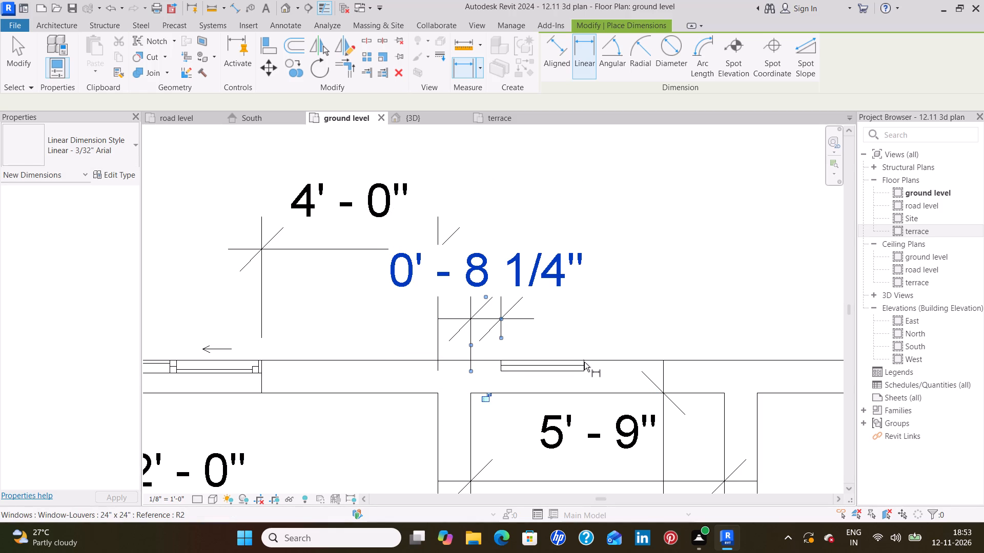
Add a linear dimension above the north wall, from the louver window's east edge to the small middle room's northeast inside corner.
{"action": "left_click", "coordinate": [584, 362]}
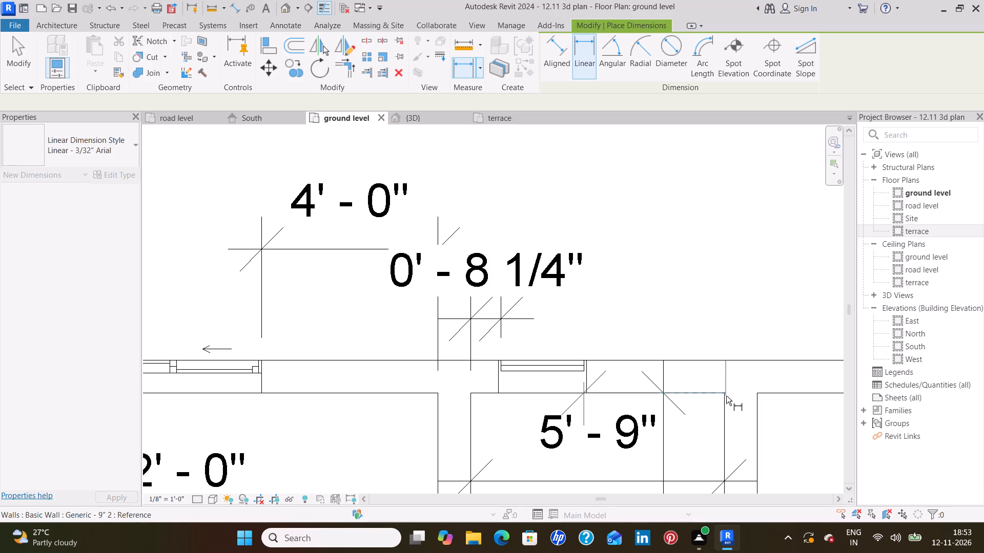
{"action": "left_click", "coordinate": [725, 395]}
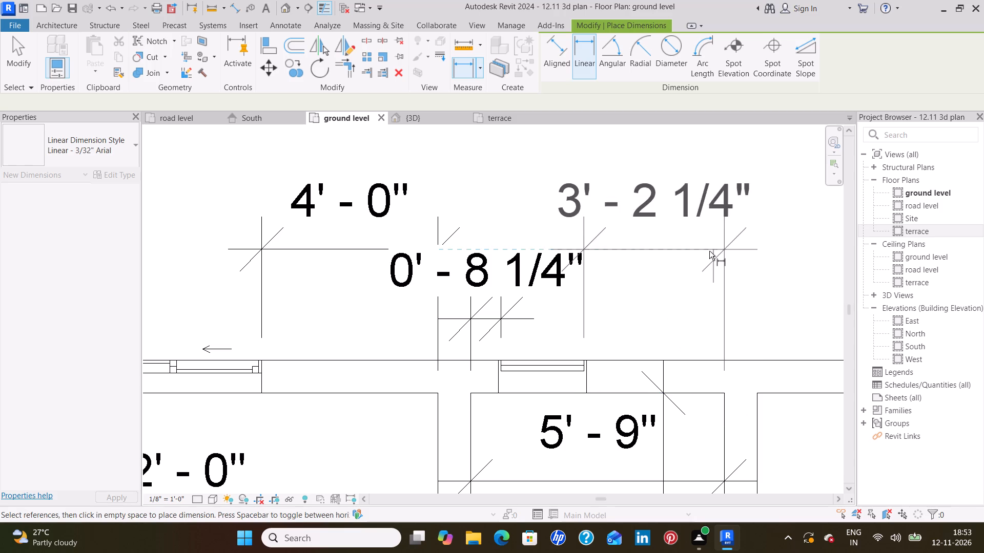
{"action": "left_click", "coordinate": [689, 202]}
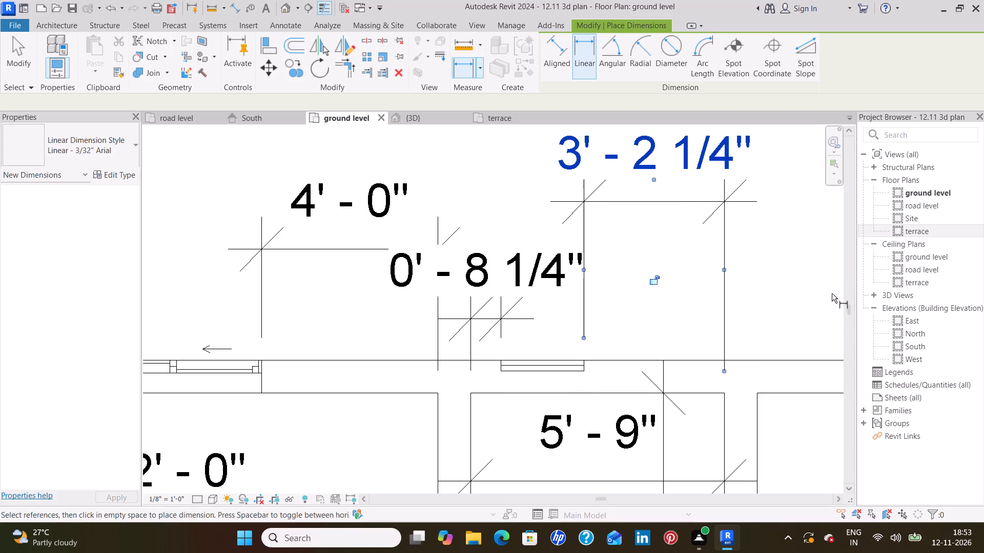
Add a linear dimension above the north wall, from the northeast room's northwest inside corner to its sliding window's west edge.
{"action": "middle_click_drag", "start_coordinate": [809, 300], "coordinate": [595, 324]}
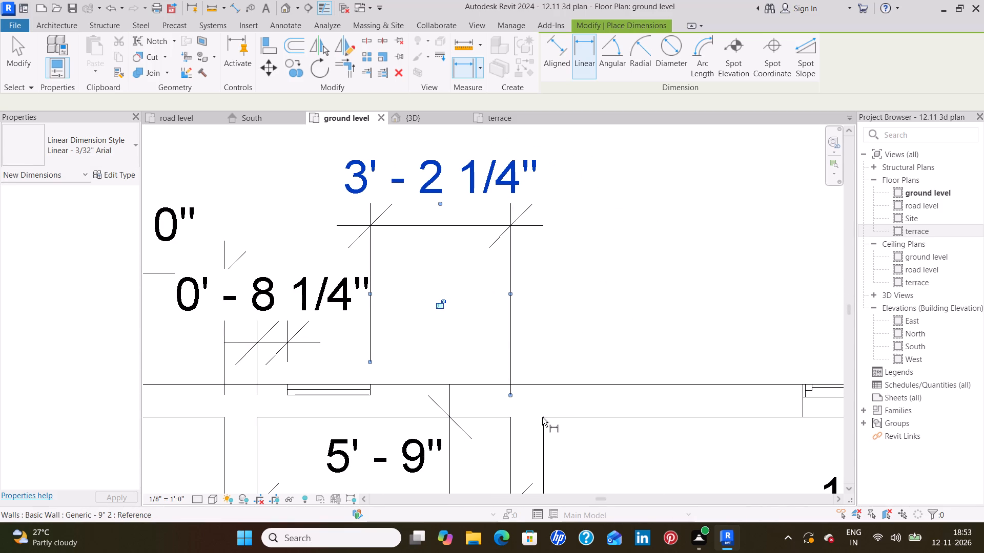
{"action": "left_click", "coordinate": [542, 417]}
{"action": "left_click", "coordinate": [803, 417]}
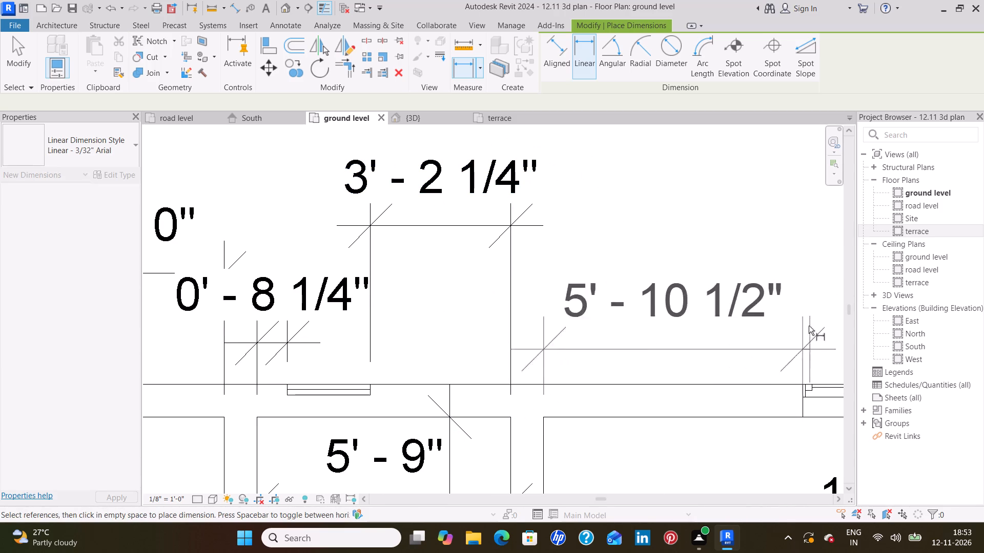
{"action": "left_click", "coordinate": [801, 231]}
Add a linear dimension above the north wall, from the sliding window's east edge to the northeast room's northeast inside corner.
{"action": "middle_click_drag", "start_coordinate": [773, 276], "coordinate": [610, 312]}
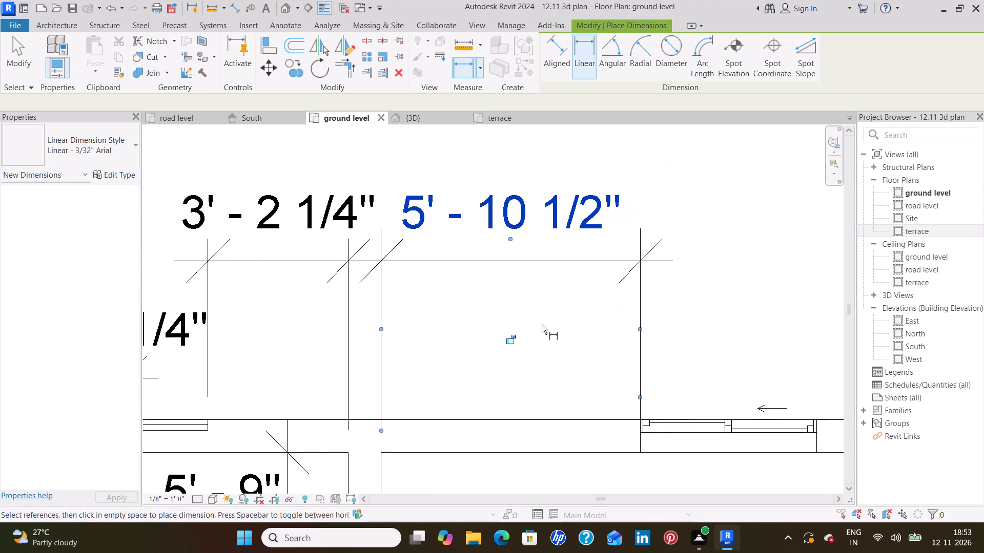
{"action": "middle_click_drag", "start_coordinate": [765, 378], "coordinate": [567, 323]}
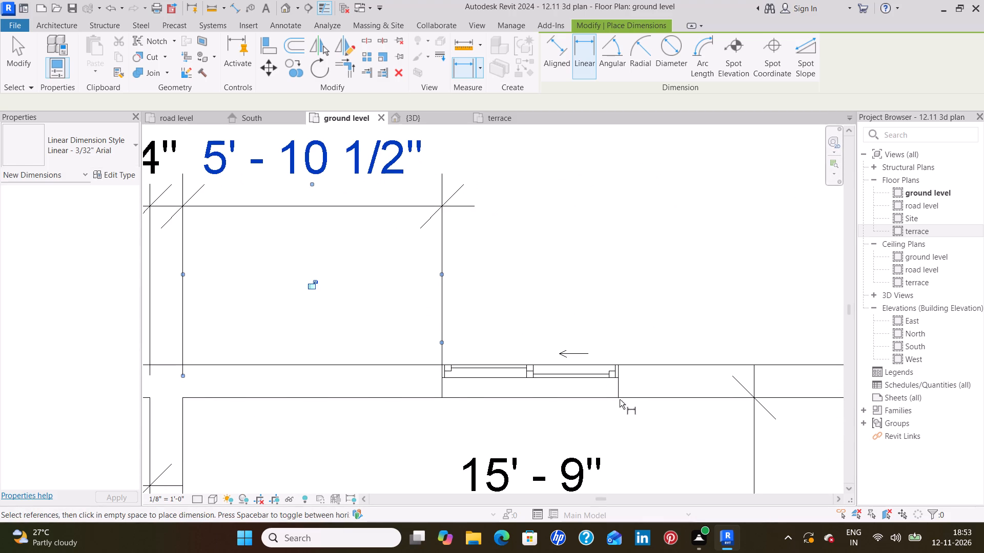
{"action": "left_click", "coordinate": [620, 399]}
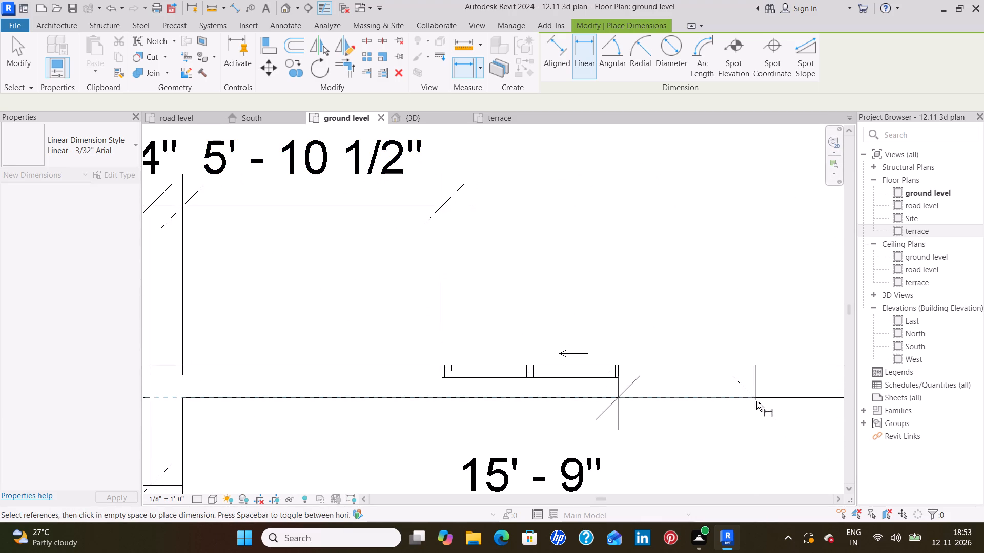
{"action": "middle_click_drag", "start_coordinate": [767, 409], "coordinate": [594, 406]}
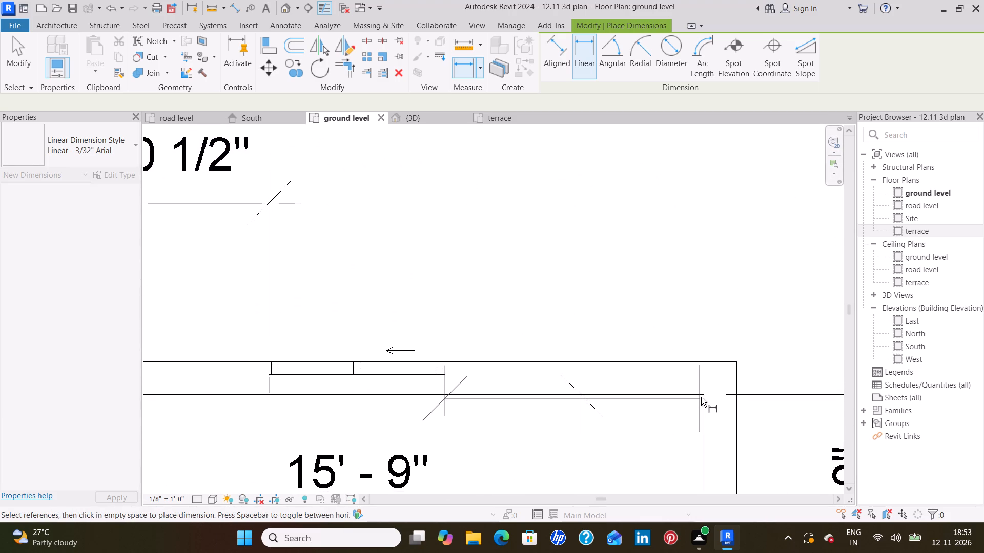
{"action": "left_click", "coordinate": [703, 396]}
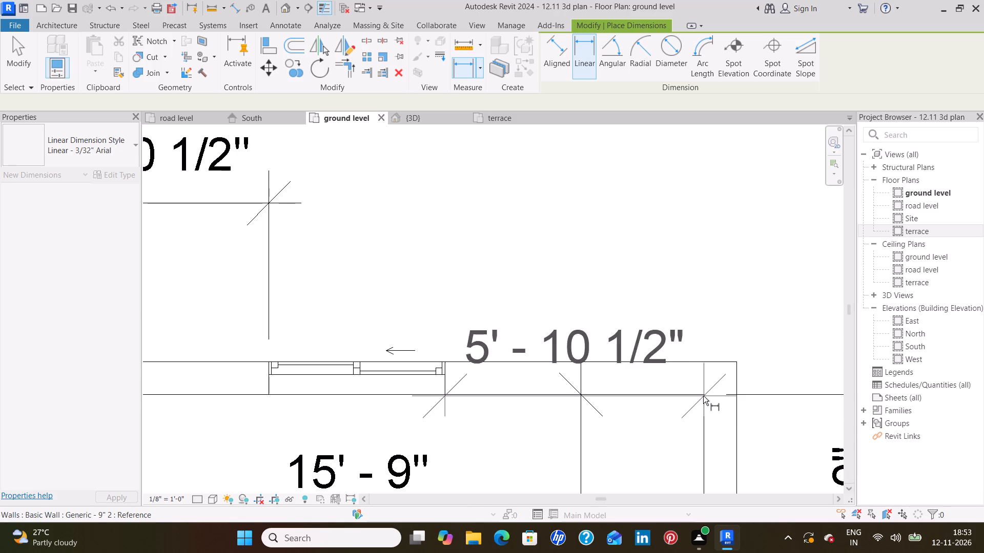
{"action": "left_click", "coordinate": [714, 197]}
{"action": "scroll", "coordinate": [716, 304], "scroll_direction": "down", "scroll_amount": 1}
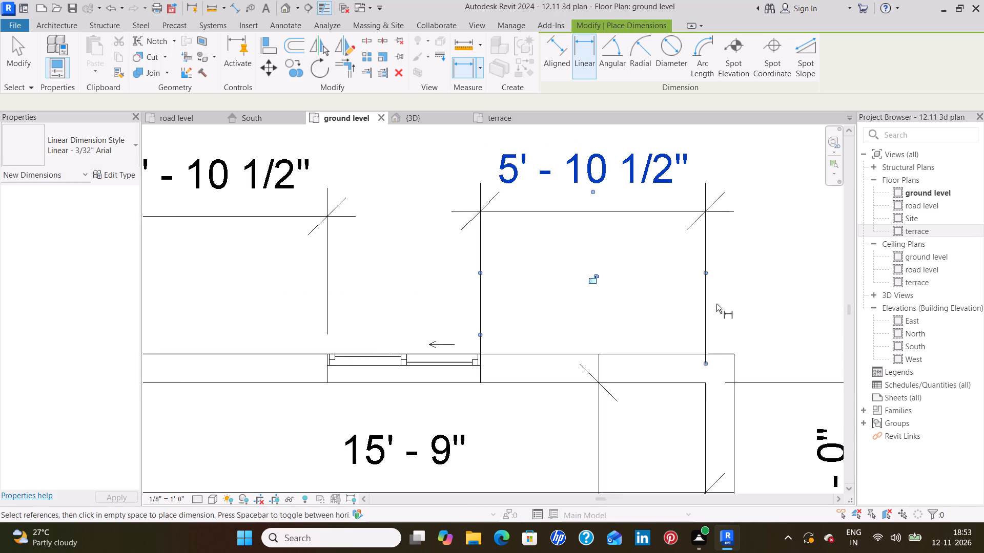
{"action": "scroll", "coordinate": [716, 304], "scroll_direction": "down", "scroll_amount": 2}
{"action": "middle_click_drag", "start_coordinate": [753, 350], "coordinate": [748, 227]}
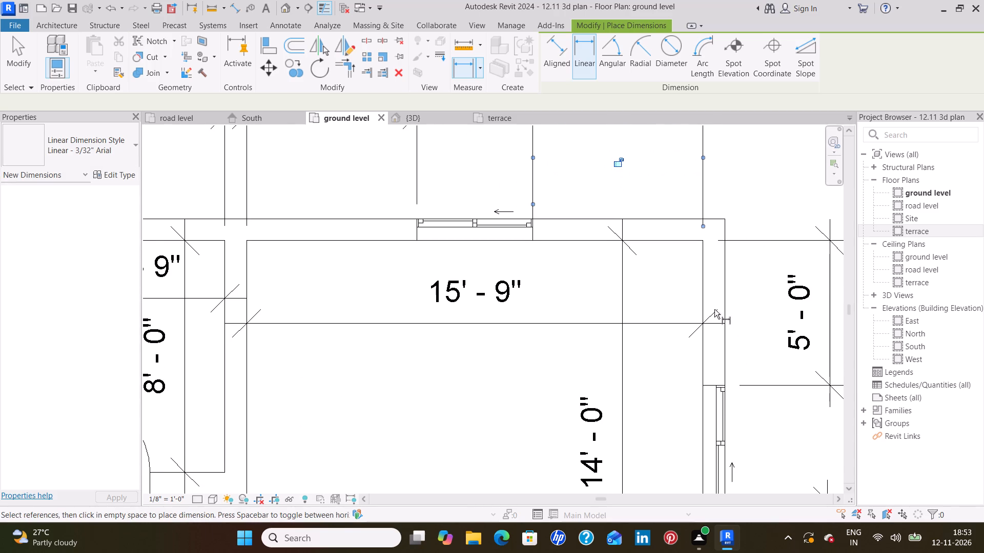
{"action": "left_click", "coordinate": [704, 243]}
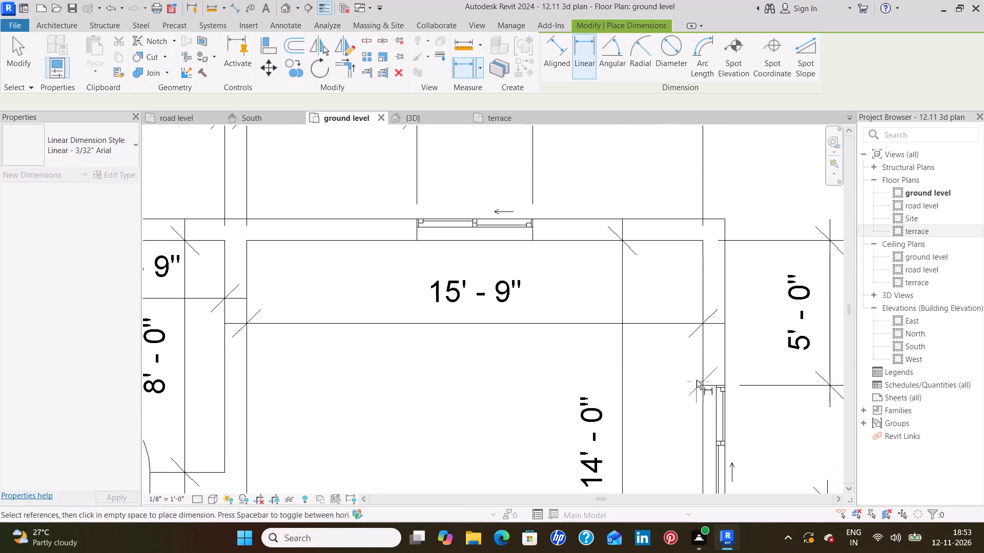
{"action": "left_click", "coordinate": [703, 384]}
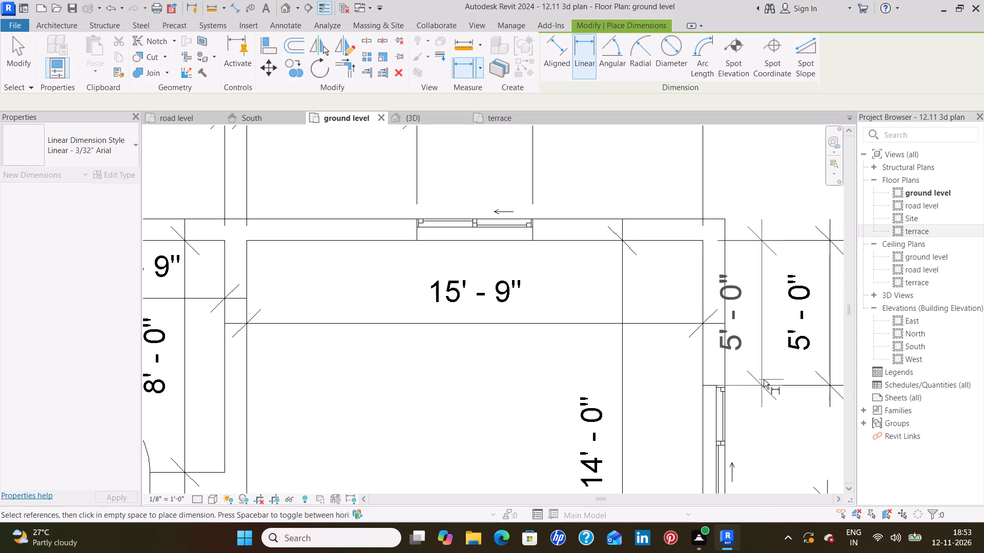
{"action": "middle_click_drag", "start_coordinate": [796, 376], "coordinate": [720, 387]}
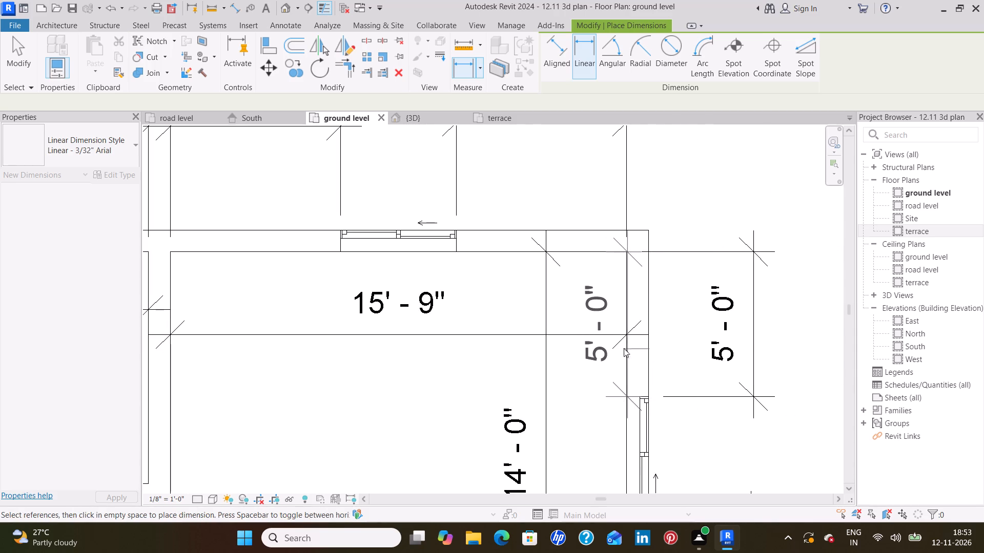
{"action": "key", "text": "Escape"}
Check the dimensions along the east, south and west walls and around the interior doors for any still missing.
{"action": "scroll", "coordinate": [703, 356], "scroll_direction": "down", "scroll_amount": 4}
{"action": "middle_click_drag", "start_coordinate": [754, 441], "coordinate": [766, 286]}
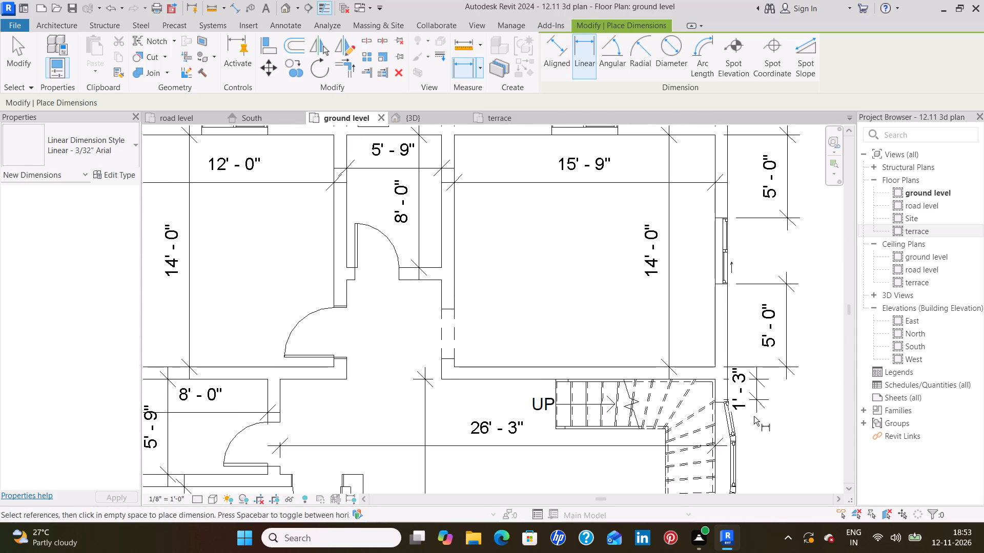
{"action": "middle_click_drag", "start_coordinate": [754, 423], "coordinate": [765, 284]}
{"action": "middle_click_drag", "start_coordinate": [783, 360], "coordinate": [797, 260]}
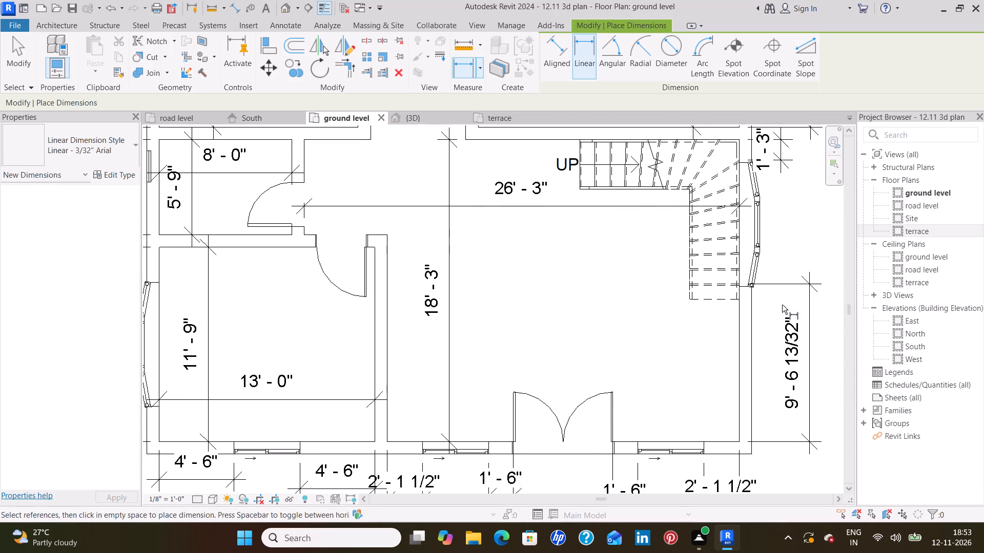
{"action": "middle_click_drag", "start_coordinate": [766, 397], "coordinate": [780, 307]}
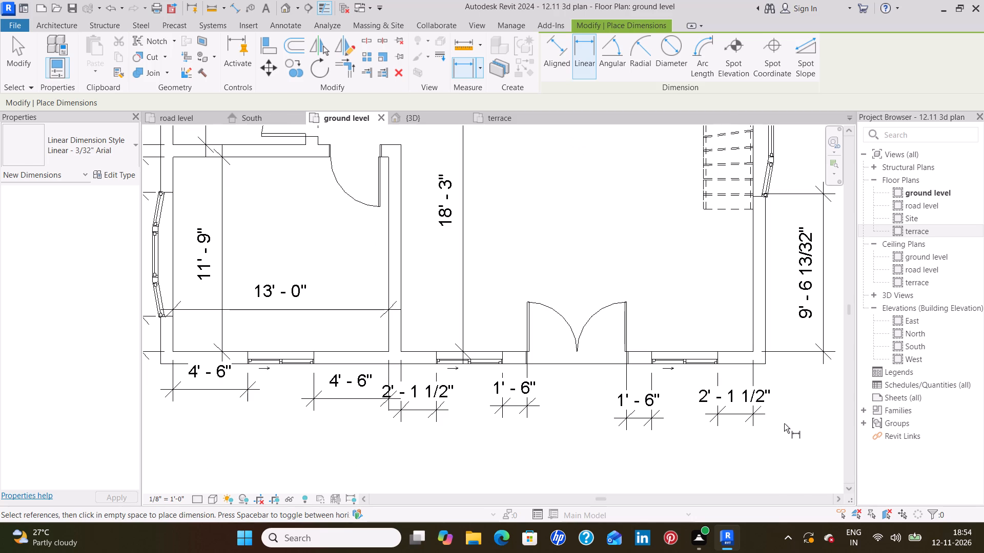
{"action": "key", "text": "Escape"}
{"action": "scroll", "coordinate": [652, 238], "scroll_direction": "down", "scroll_amount": 3}
{"action": "middle_click_drag", "start_coordinate": [637, 205], "coordinate": [669, 331]}
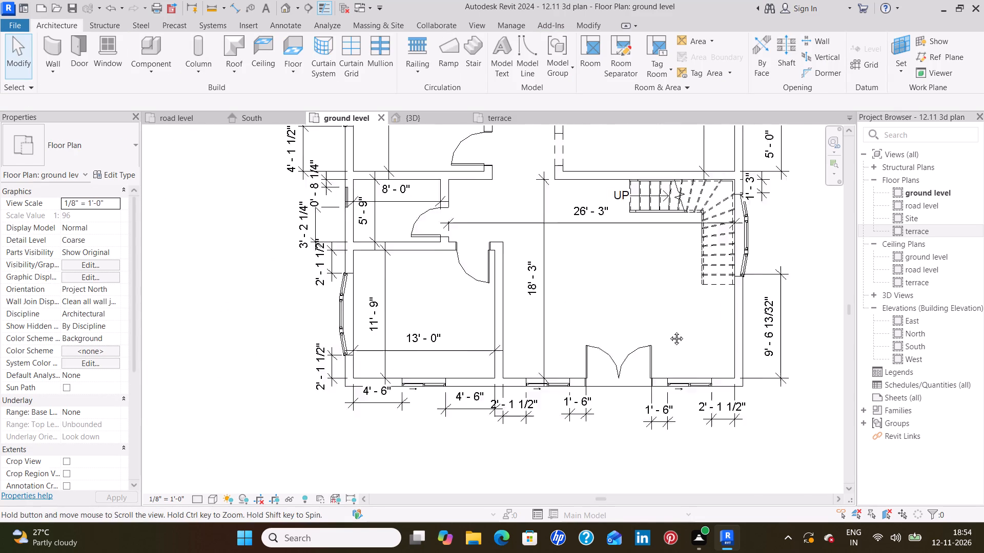
{"action": "middle_click_drag", "start_coordinate": [669, 331], "coordinate": [673, 352]}
{"action": "middle_click_drag", "start_coordinate": [622, 183], "coordinate": [644, 237]}
{"action": "middle_click_drag", "start_coordinate": [666, 445], "coordinate": [771, 377]}
{"action": "scroll", "coordinate": [635, 333], "scroll_direction": "up", "scroll_amount": 3}
{"action": "middle_click_drag", "start_coordinate": [654, 224], "coordinate": [655, 272]}
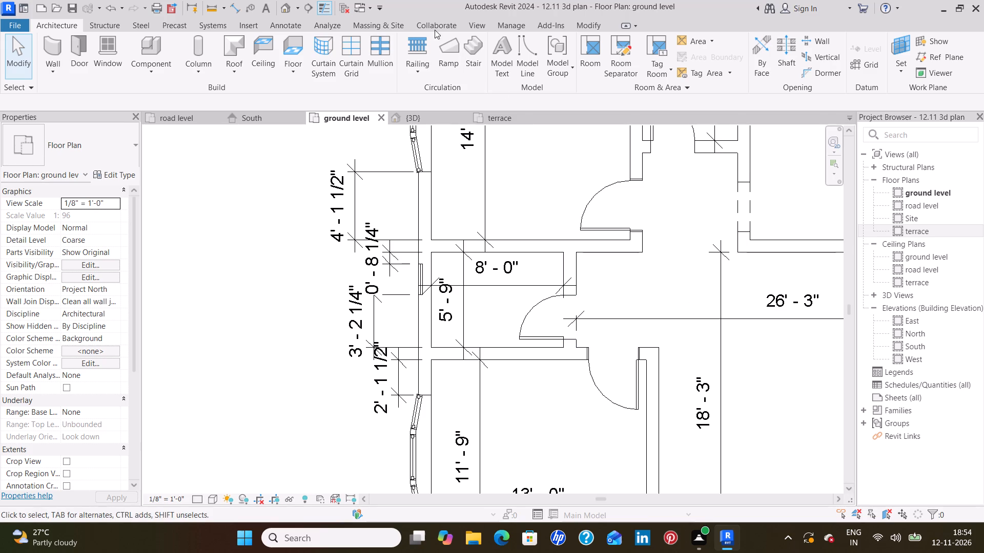
Add a linear dimension inside the northeast room, from its west wall opening's south edge to the room's southwest inside corner.
{"action": "left_click", "coordinate": [233, 9]}
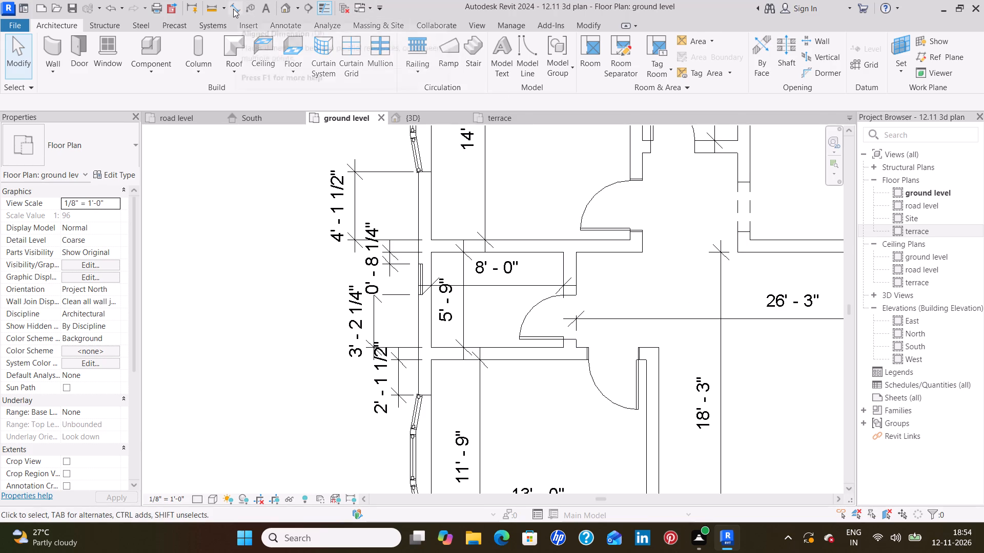
{"action": "left_click", "coordinate": [580, 48]}
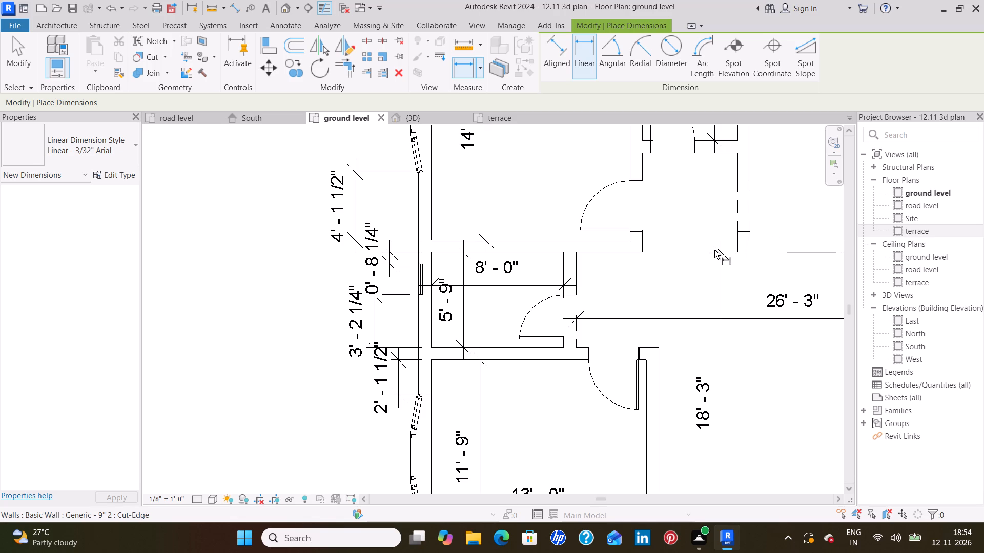
{"action": "scroll", "coordinate": [724, 250], "scroll_direction": "up", "scroll_amount": 1}
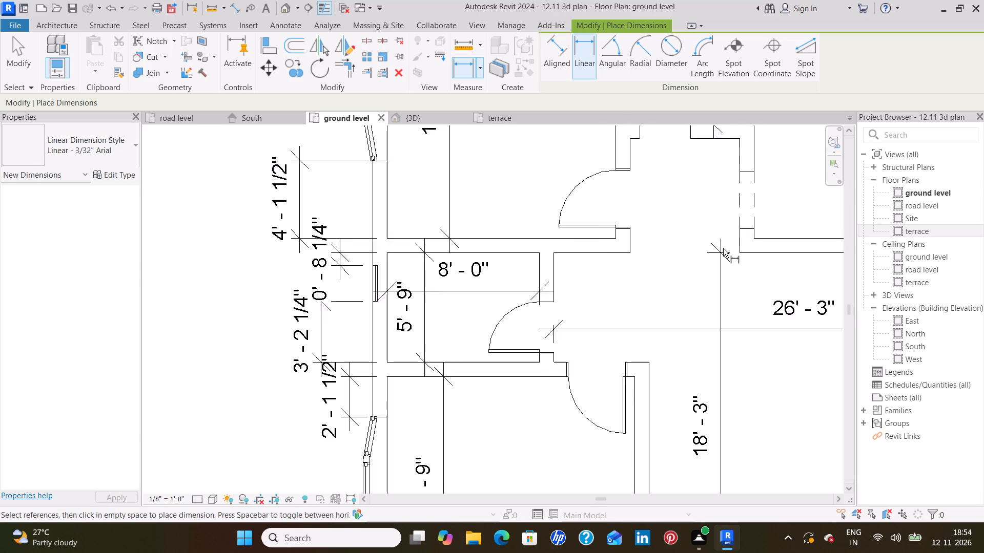
{"action": "scroll", "coordinate": [723, 248], "scroll_direction": "up", "scroll_amount": 5}
{"action": "middle_click_drag", "start_coordinate": [737, 241], "coordinate": [646, 267]}
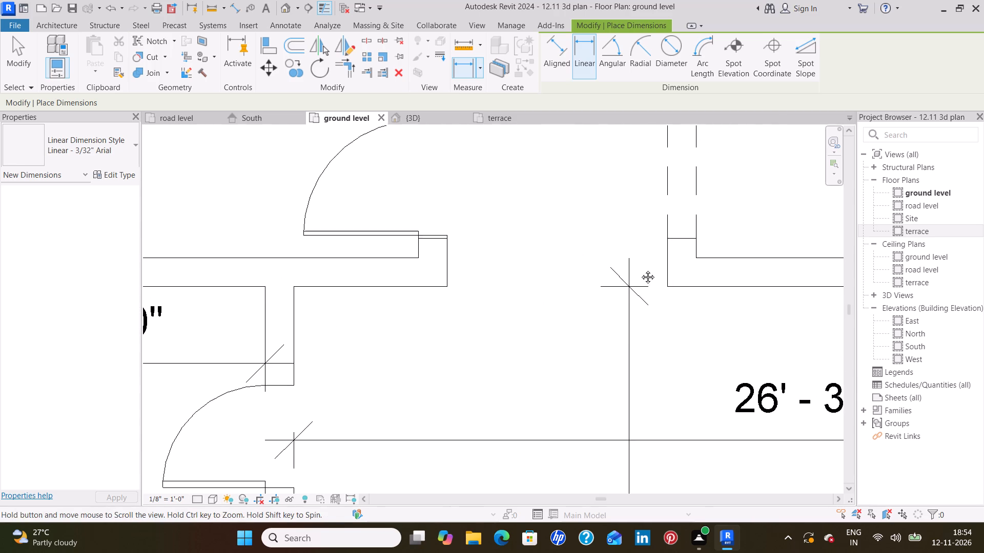
{"action": "middle_click", "coordinate": [641, 269]}
{"action": "scroll", "coordinate": [700, 241], "scroll_direction": "up", "scroll_amount": 2}
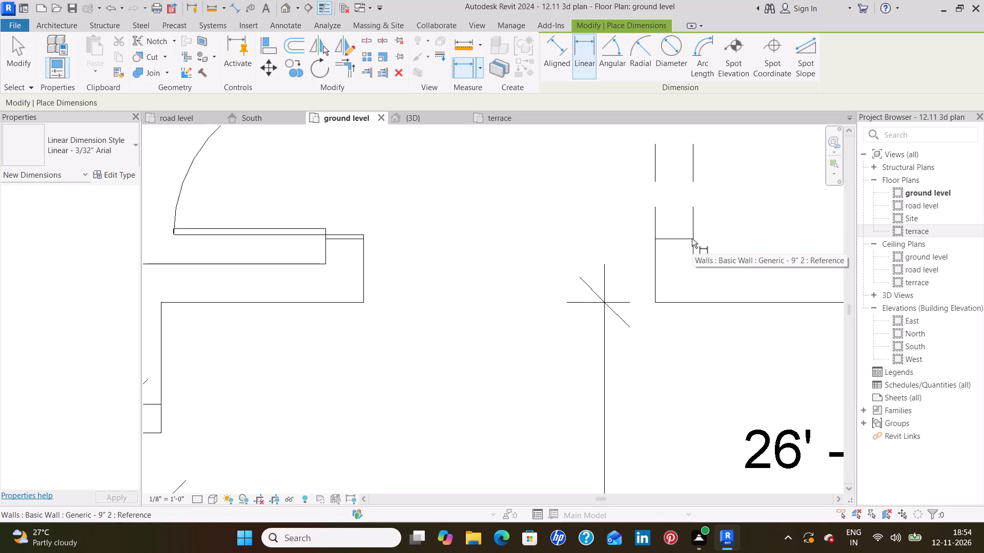
{"action": "left_click", "coordinate": [692, 239]}
{"action": "left_click", "coordinate": [693, 264]}
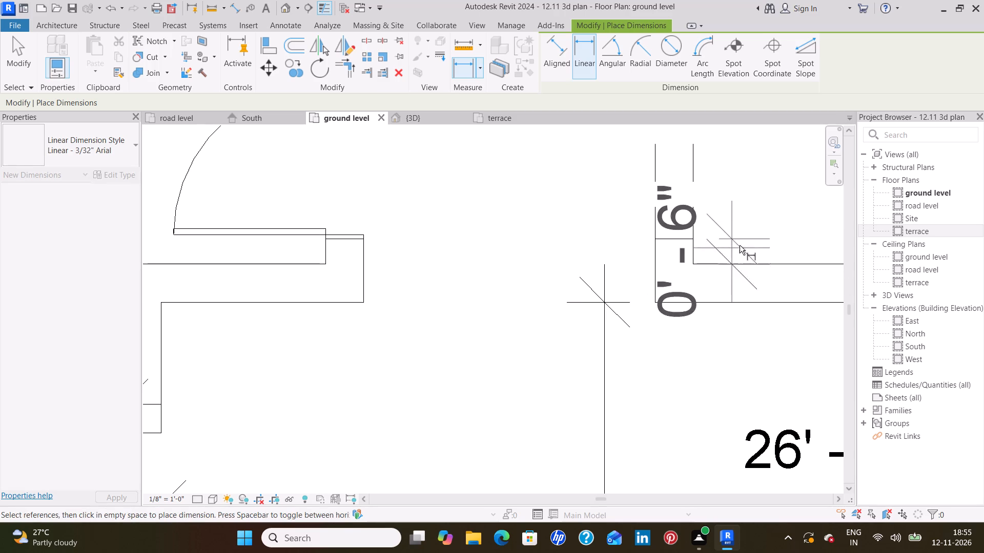
{"action": "left_click", "coordinate": [802, 228]}
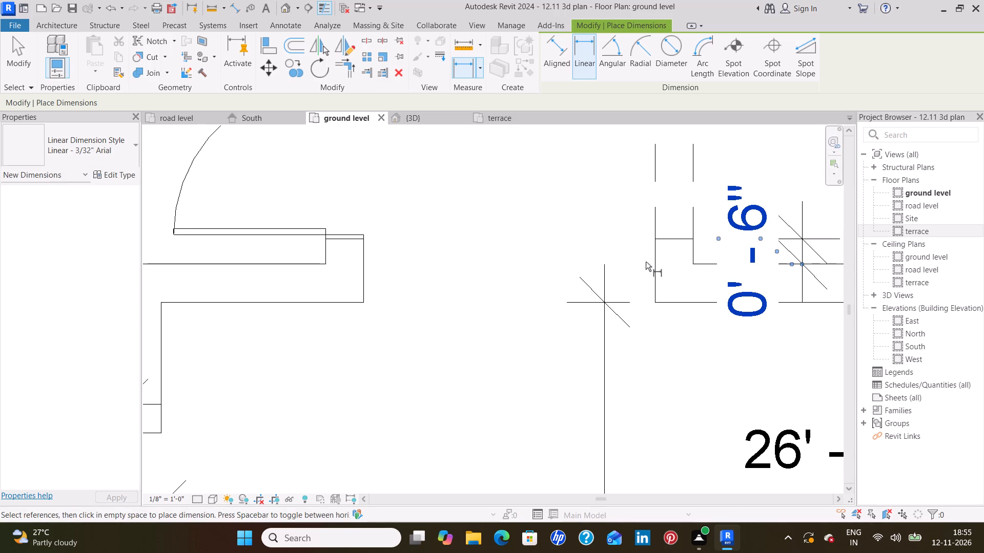
Add a linear dimension inside the northwest room, from its door opening's south edge to the room's southeast inside corner.
{"action": "middle_click_drag", "start_coordinate": [644, 262], "coordinate": [727, 262]}
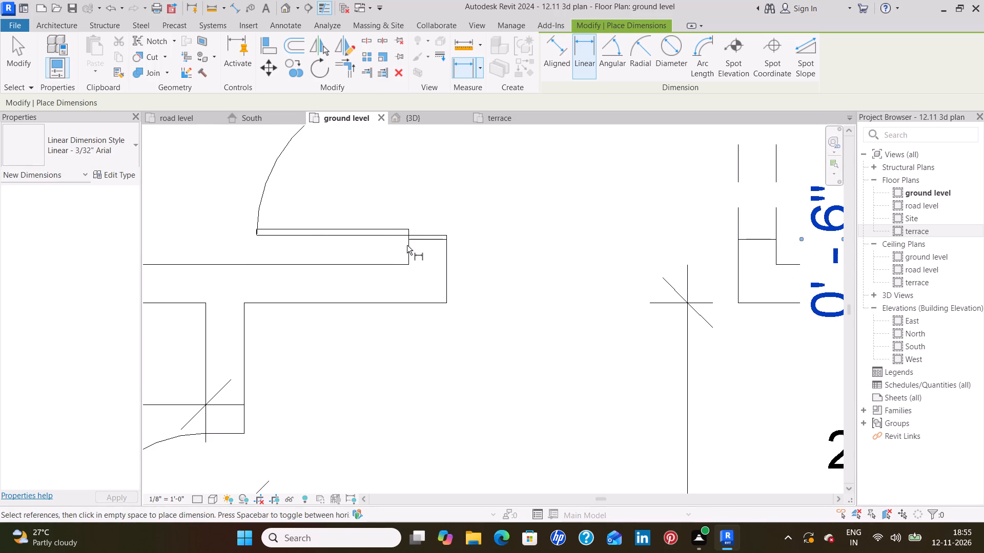
{"action": "left_click", "coordinate": [408, 241]}
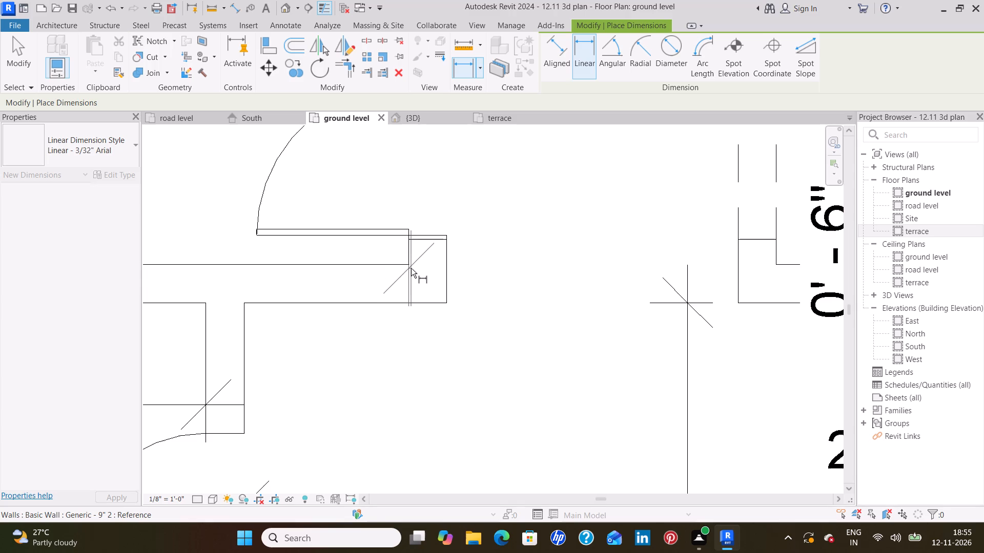
{"action": "left_click", "coordinate": [408, 264]}
{"action": "left_click", "coordinate": [219, 231]}
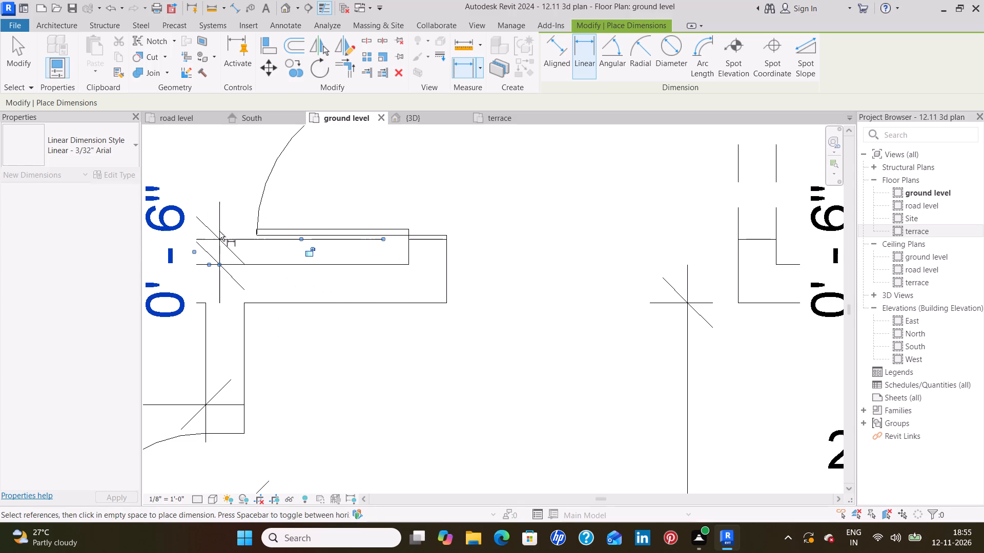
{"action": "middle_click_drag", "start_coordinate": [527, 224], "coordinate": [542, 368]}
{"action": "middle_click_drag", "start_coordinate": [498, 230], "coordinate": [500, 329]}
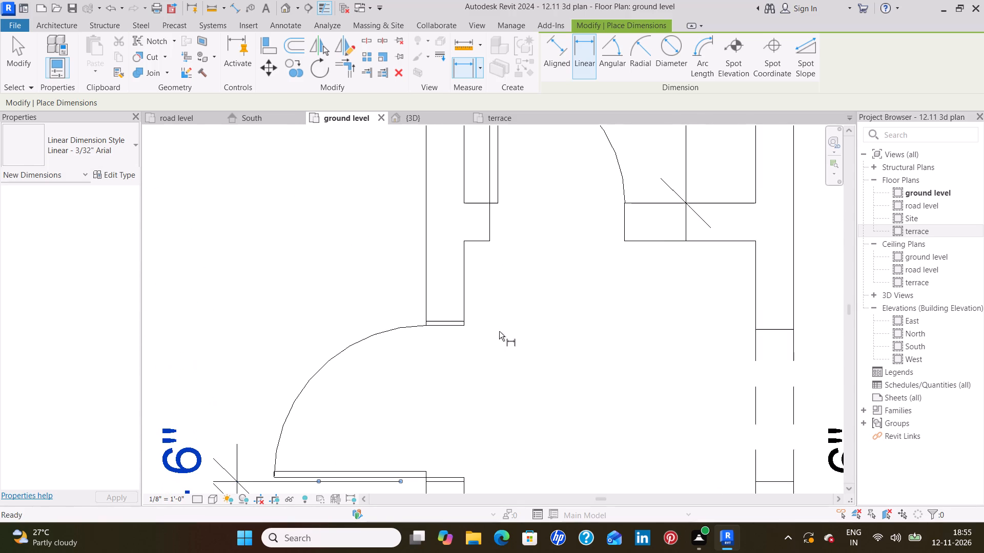
Add a linear dimension from the northwest room's door opening's north edge to the central passage's northwest inside corner.
{"action": "left_click", "coordinate": [463, 320]}
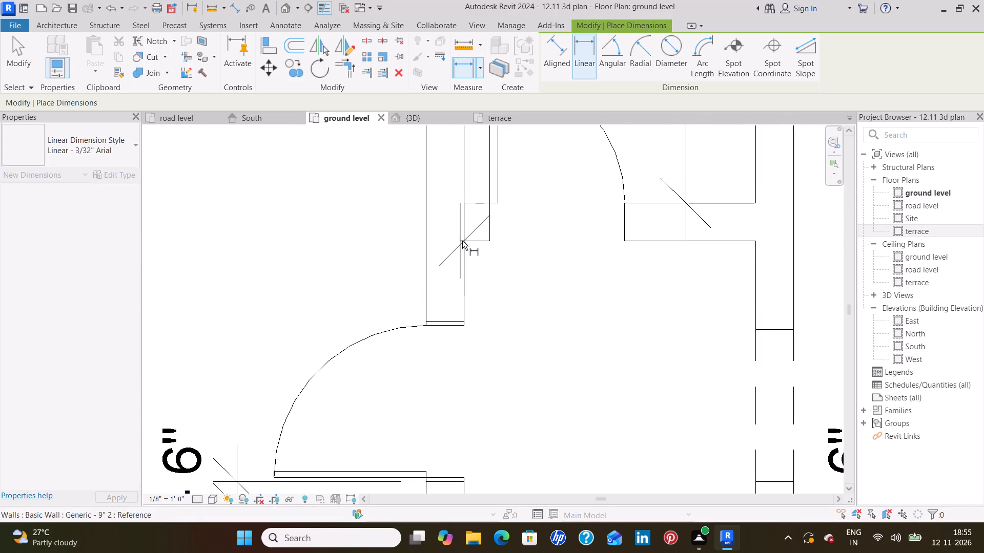
{"action": "left_click", "coordinate": [465, 239]}
{"action": "left_click", "coordinate": [365, 241]}
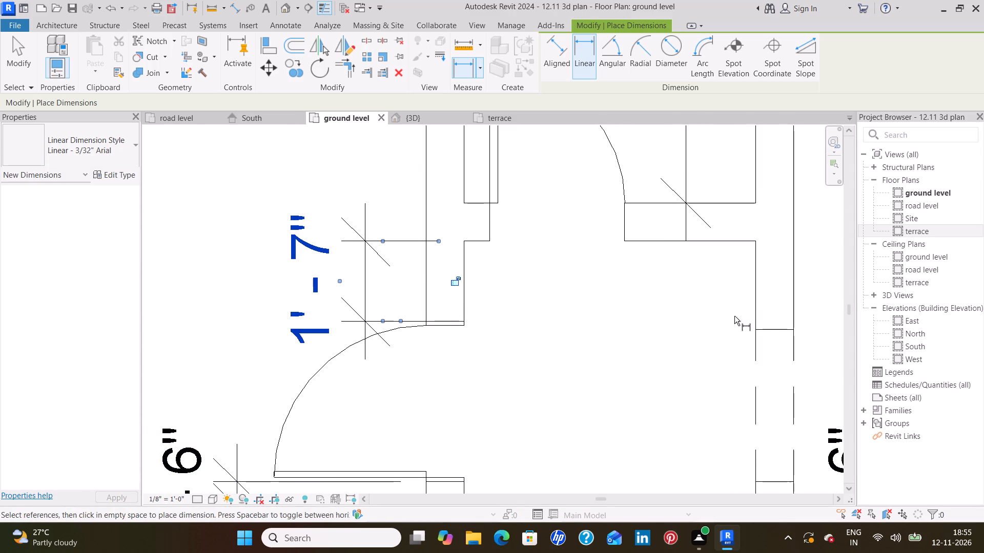
Add a linear dimension from the northeast room's west wall opening's north edge to the central passage's northeast inside corner.
{"action": "middle_click_drag", "start_coordinate": [734, 317], "coordinate": [643, 345]}
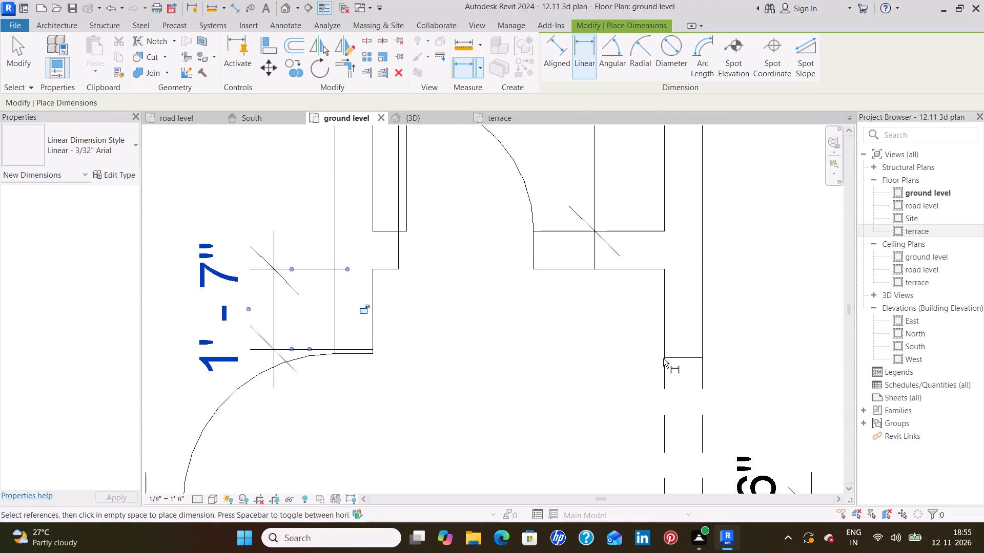
{"action": "left_click", "coordinate": [664, 357]}
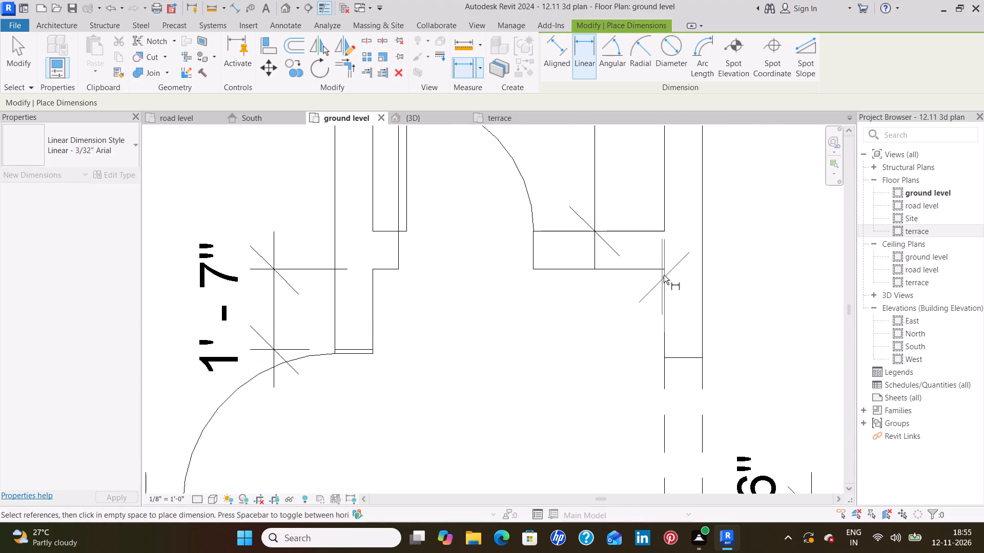
{"action": "left_click", "coordinate": [664, 269]}
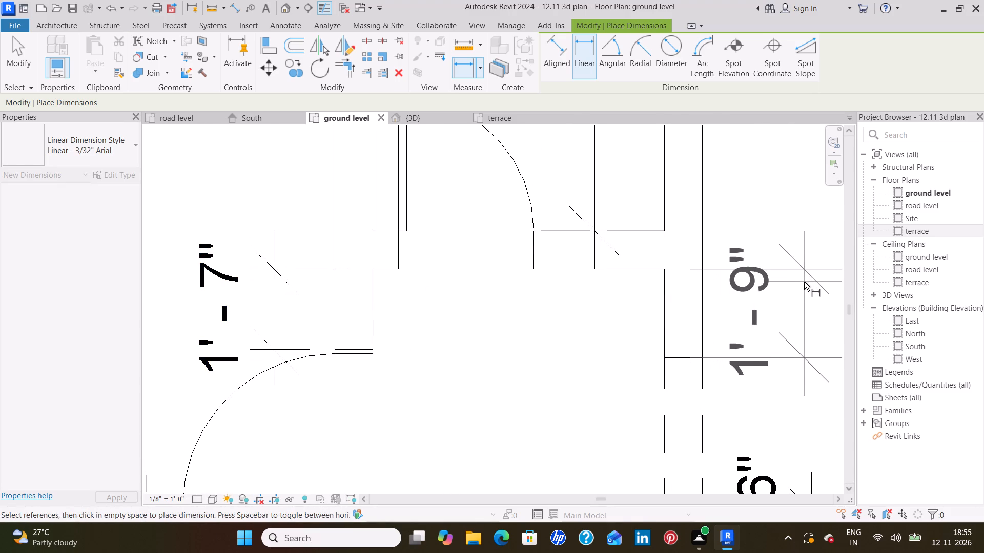
{"action": "left_click", "coordinate": [805, 282]}
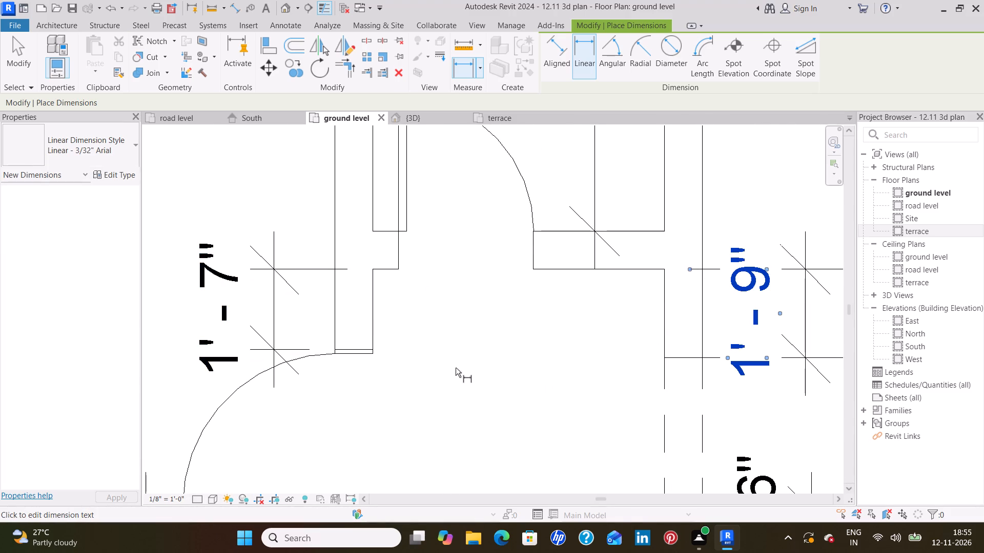
Add a linear dimension from the passage's north door opening's east edge to the passage's northeast inside corner, placed north of the wall.
{"action": "middle_click_drag", "start_coordinate": [388, 343], "coordinate": [536, 329]}
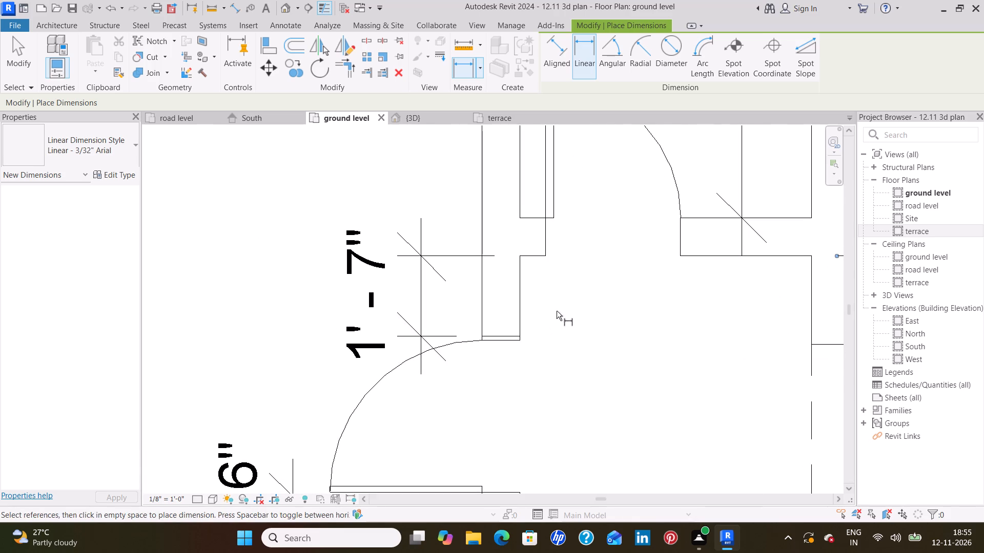
{"action": "middle_click_drag", "start_coordinate": [557, 311], "coordinate": [544, 374]}
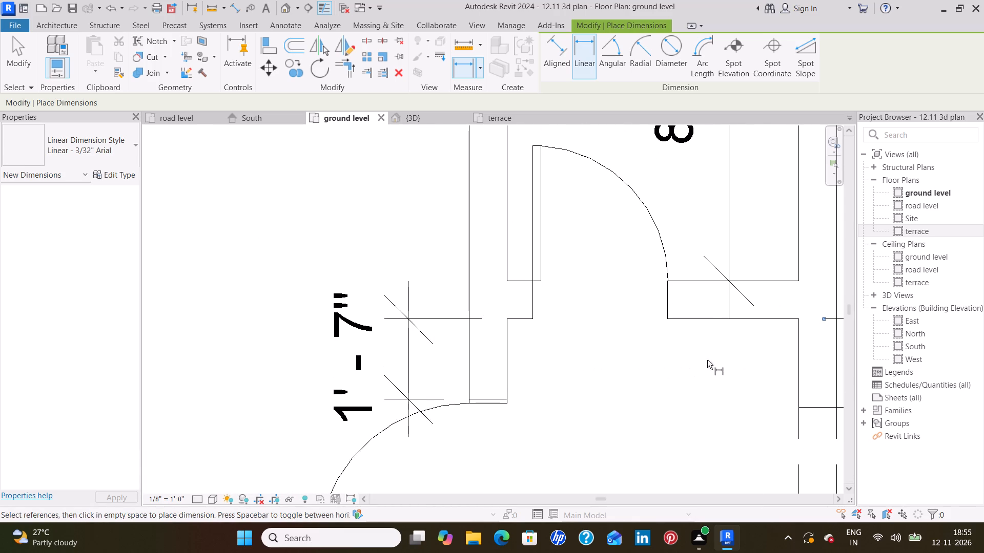
{"action": "left_click", "coordinate": [668, 320]}
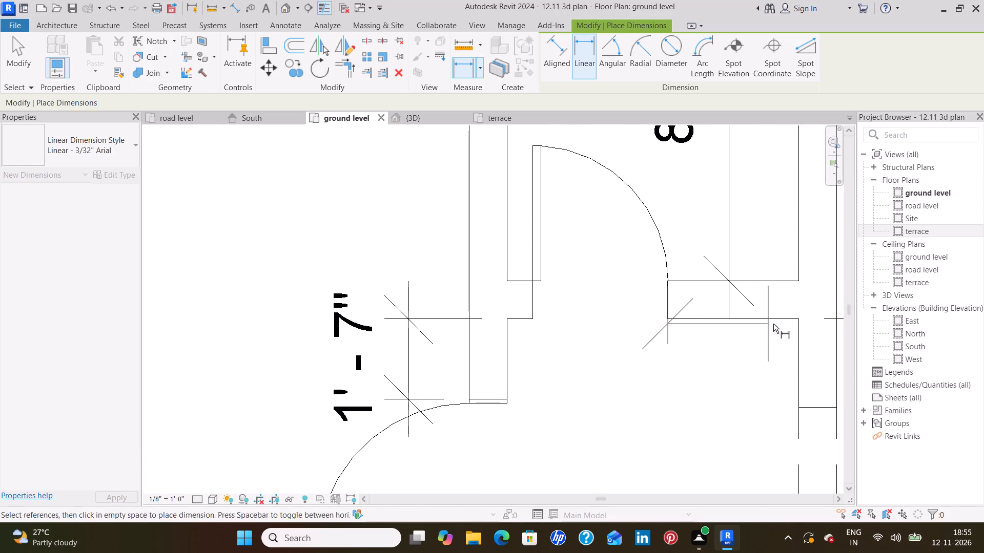
{"action": "left_click_drag", "start_coordinate": [799, 318], "coordinate": [793, 291]}
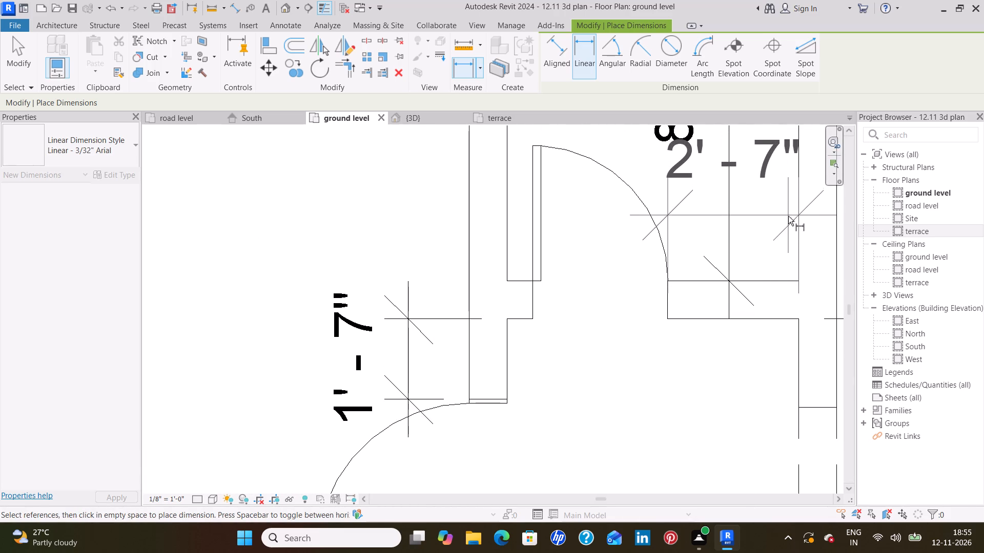
{"action": "left_click", "coordinate": [789, 232]}
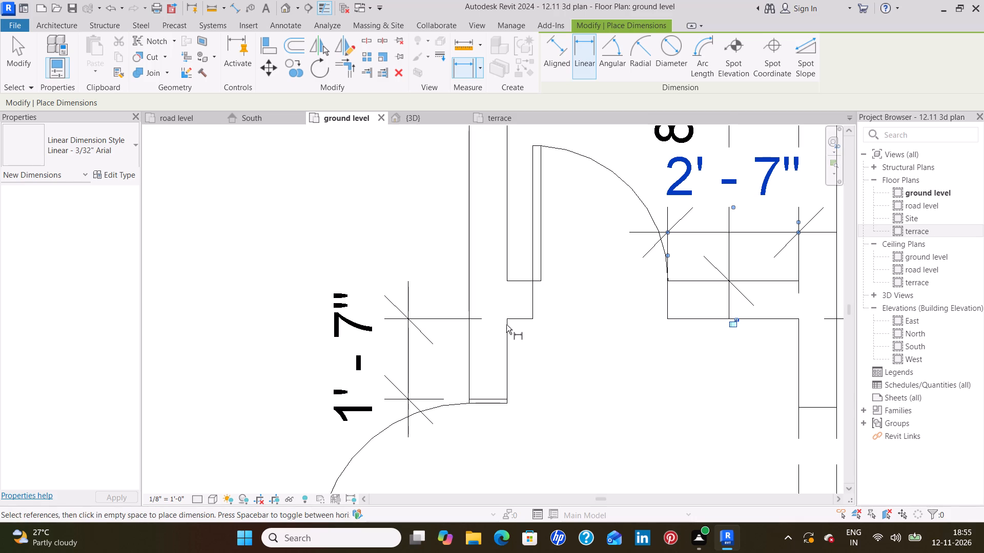
Add a linear dimension from the passage's northwest inside corner to the north door opening's west edge, placed north of the wall.
{"action": "left_click", "coordinate": [506, 318]}
{"action": "left_click_drag", "start_coordinate": [533, 319], "coordinate": [533, 306]}
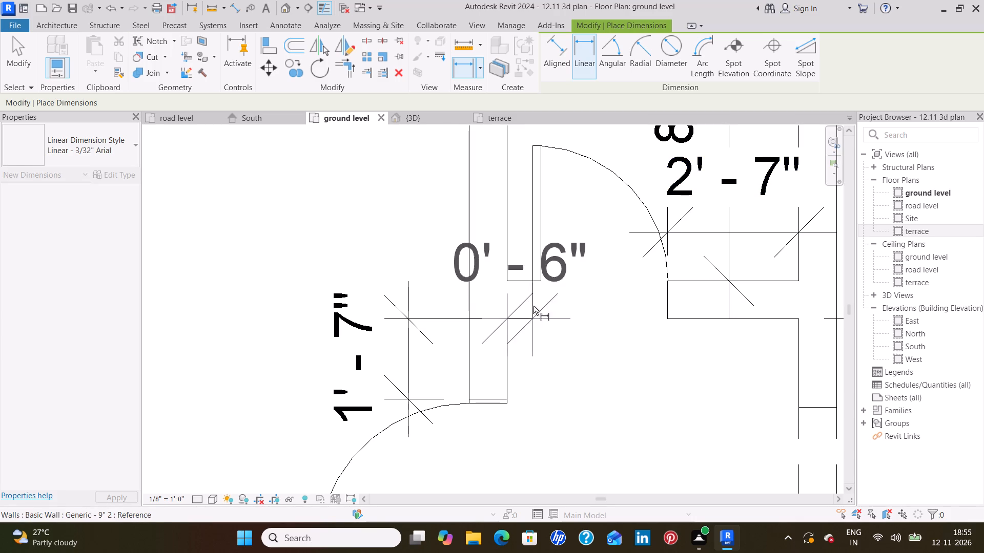
{"action": "left_click_drag", "start_coordinate": [533, 306], "coordinate": [533, 302]}
{"action": "left_click", "coordinate": [525, 235]}
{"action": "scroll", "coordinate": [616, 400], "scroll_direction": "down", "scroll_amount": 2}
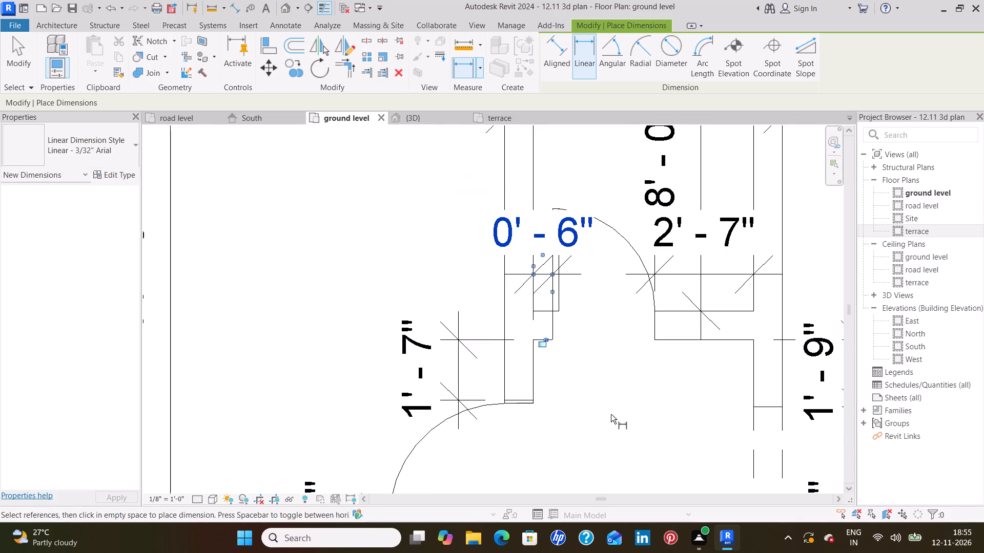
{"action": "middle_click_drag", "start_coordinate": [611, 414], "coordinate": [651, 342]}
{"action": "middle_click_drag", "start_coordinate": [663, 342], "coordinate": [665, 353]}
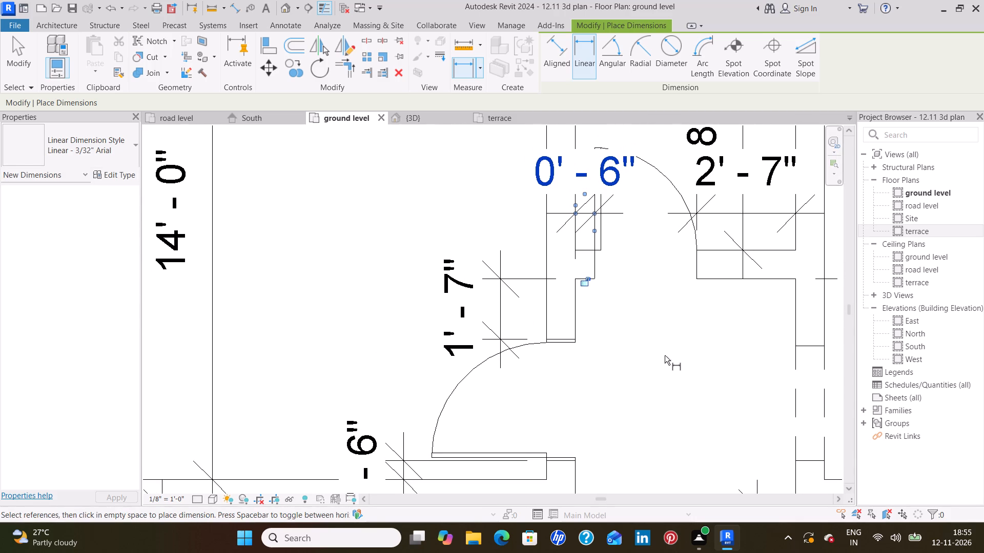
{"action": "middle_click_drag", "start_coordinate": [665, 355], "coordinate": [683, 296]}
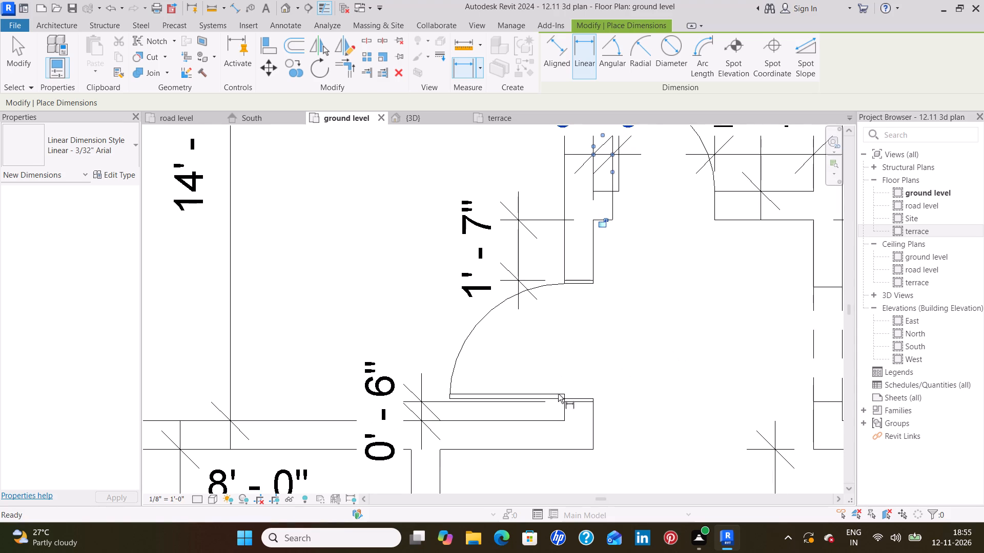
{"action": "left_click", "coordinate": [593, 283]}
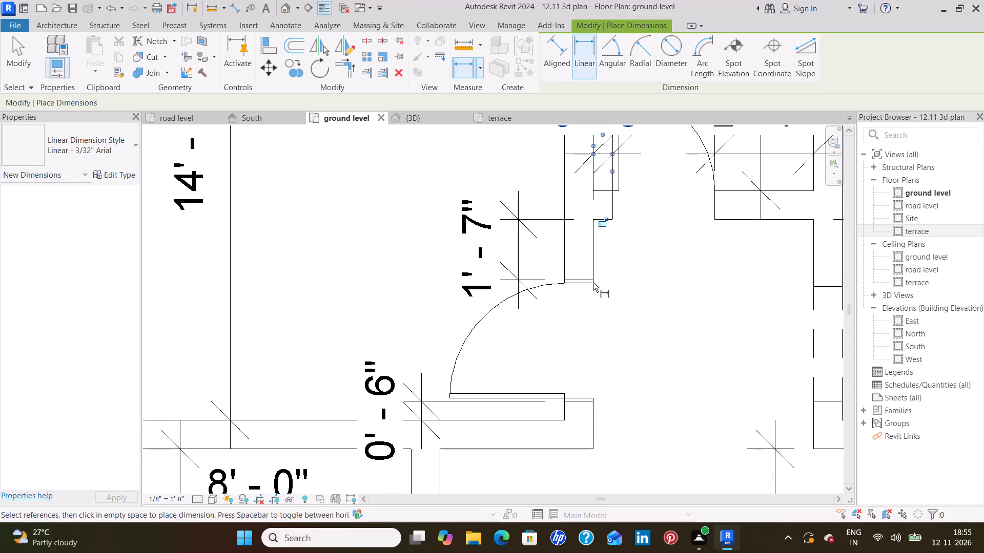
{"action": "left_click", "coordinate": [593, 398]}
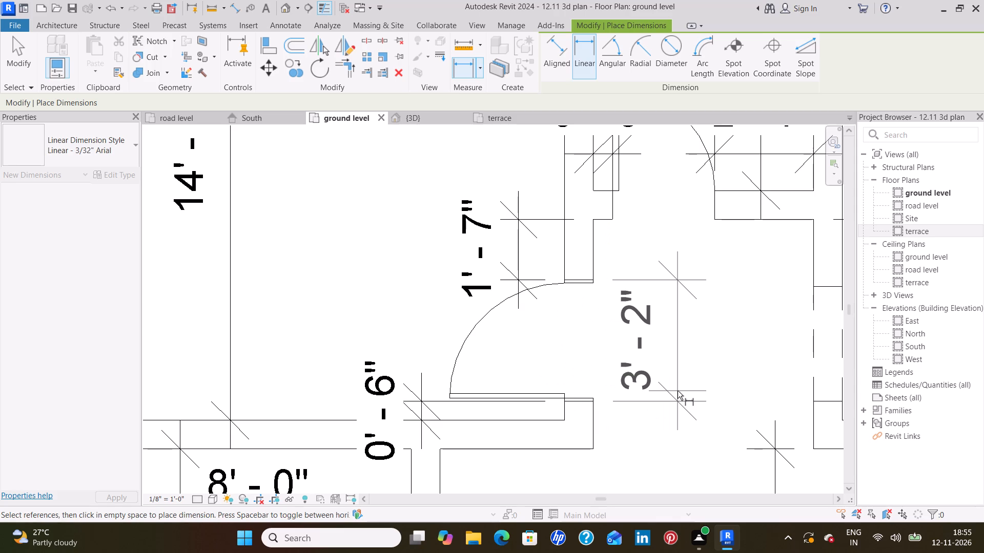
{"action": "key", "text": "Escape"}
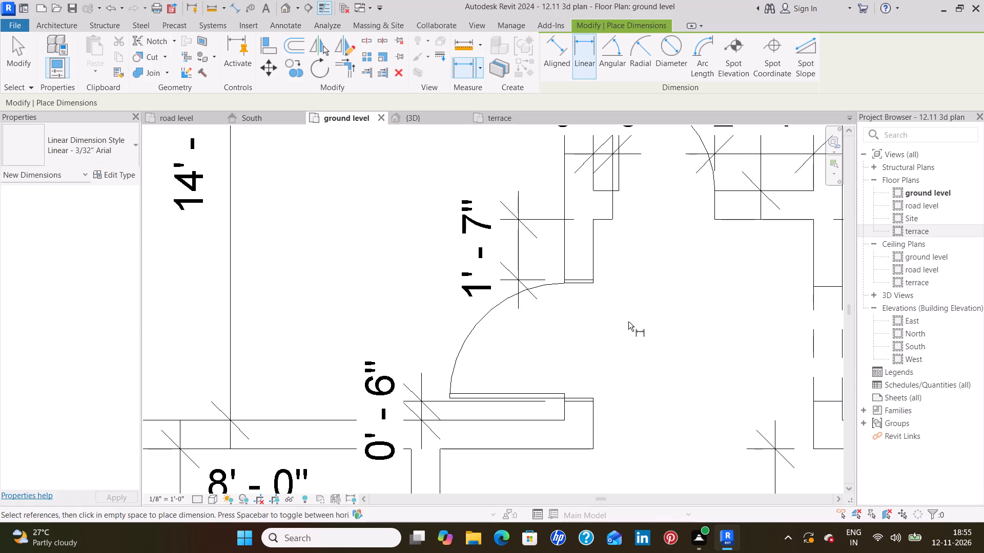
Add a linear dimension across the northwest room's door opening, placed on the passage side of the wall.
{"action": "left_click", "coordinate": [596, 280]}
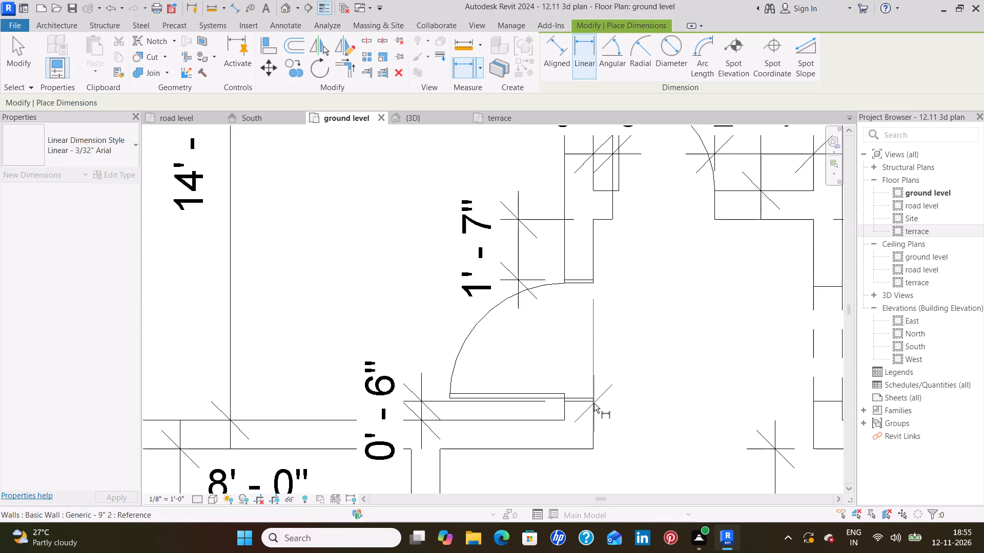
{"action": "left_click", "coordinate": [594, 401]}
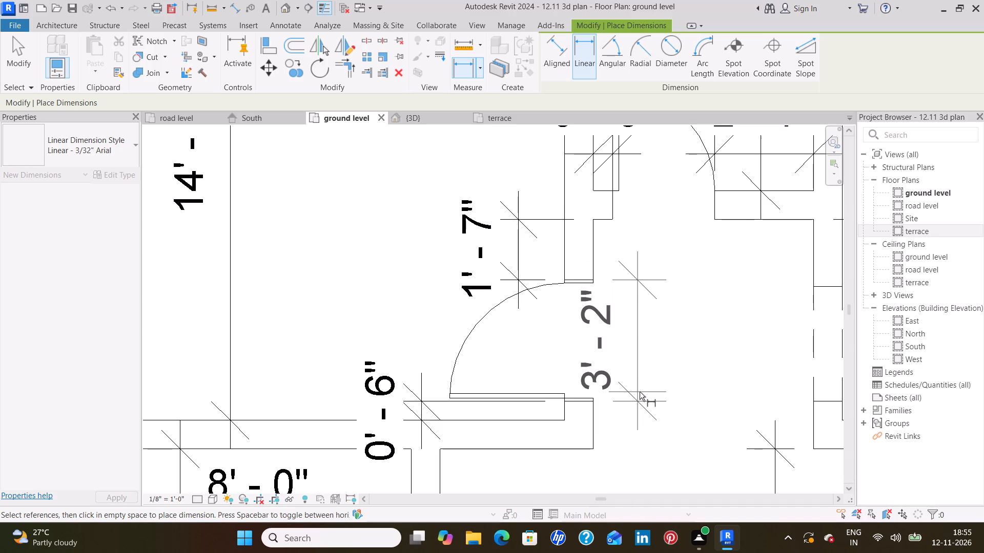
{"action": "left_click", "coordinate": [647, 391]}
Add a linear dimension across the northeast room's west wall opening, placed on the passage side of the wall.
{"action": "middle_click_drag", "start_coordinate": [713, 359], "coordinate": [598, 315]}
{"action": "middle_click", "coordinate": [582, 312]}
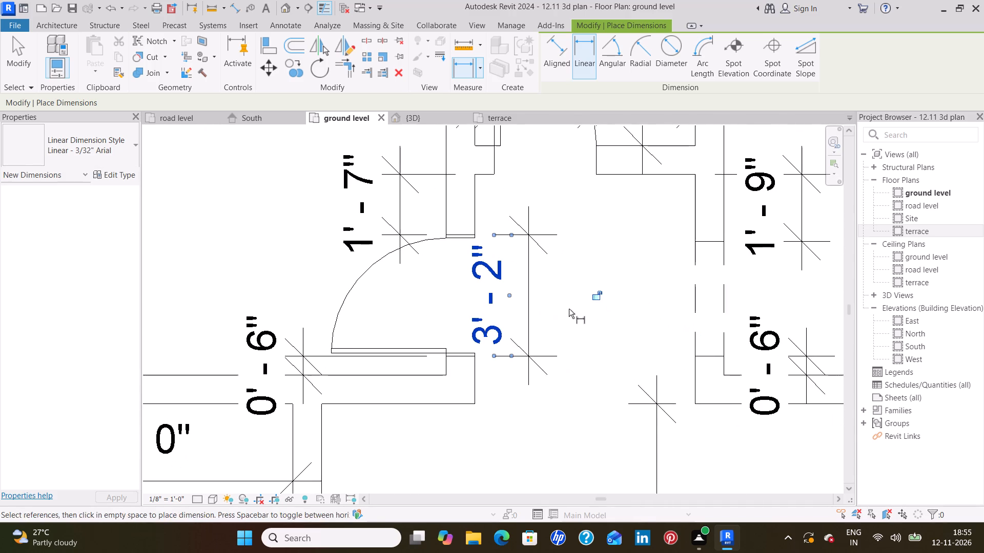
{"action": "left_click", "coordinate": [695, 243]}
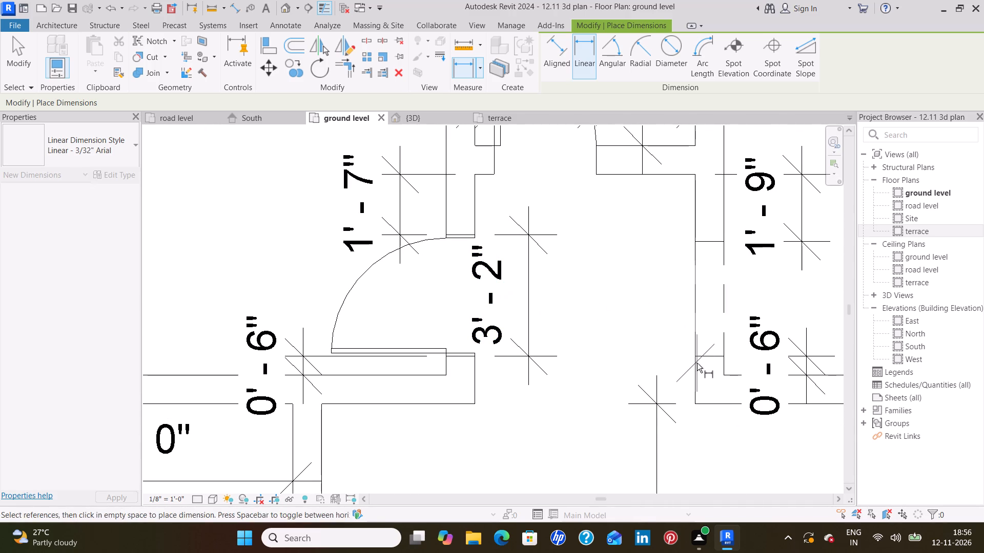
{"action": "left_click", "coordinate": [694, 356]}
{"action": "left_click", "coordinate": [677, 353]}
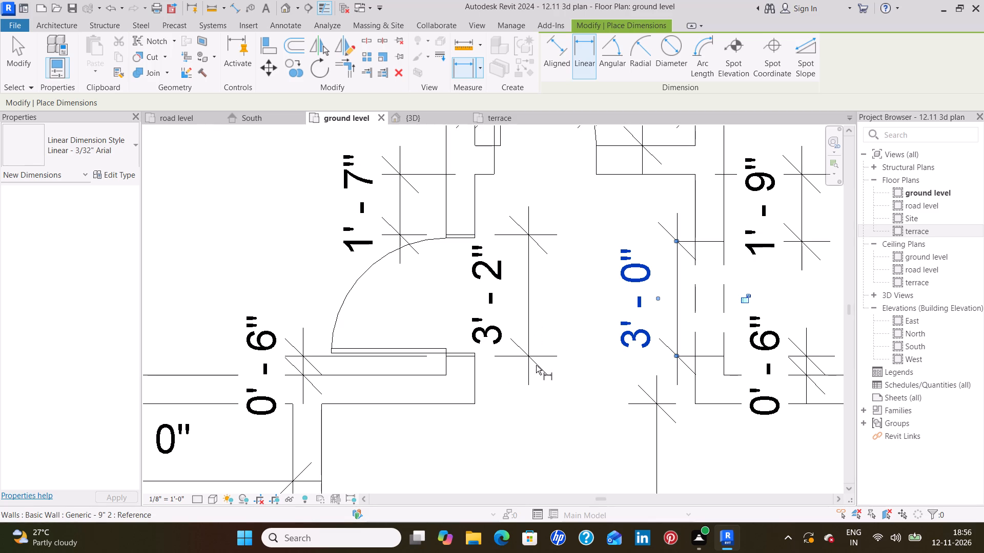
Add a linear dimension across the east door opening of the 8'-0" by 5'-9" room, placed inside that room beside the door swing.
{"action": "middle_click_drag", "start_coordinate": [600, 393], "coordinate": [619, 228]}
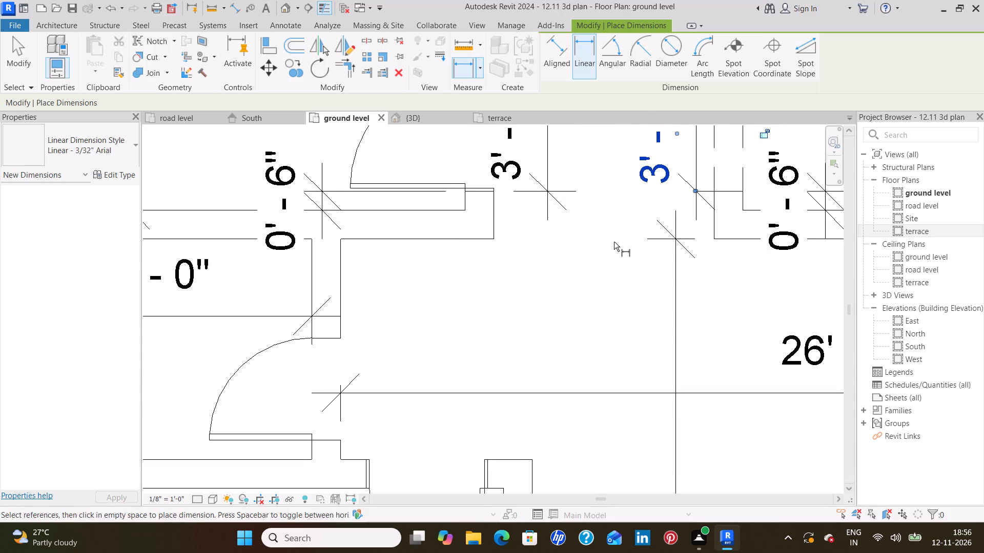
{"action": "middle_click_drag", "start_coordinate": [545, 433], "coordinate": [628, 319]}
{"action": "middle_click_drag", "start_coordinate": [429, 242], "coordinate": [527, 275]}
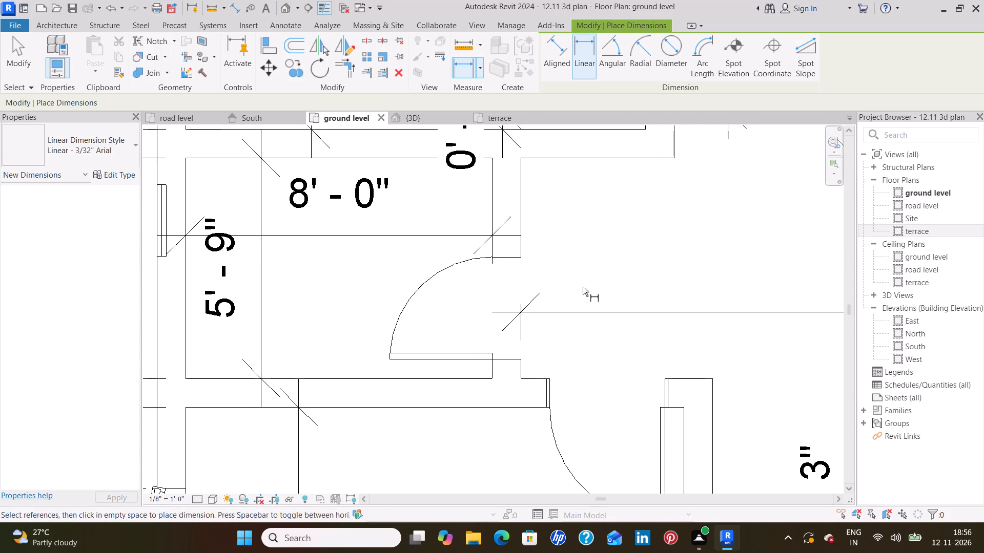
{"action": "scroll", "coordinate": [569, 274], "scroll_direction": "up", "scroll_amount": 2}
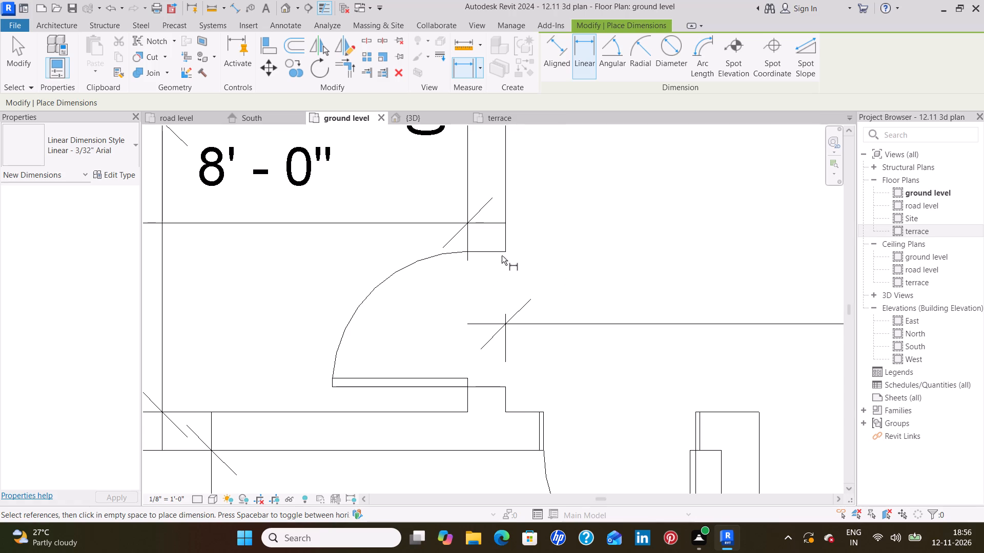
{"action": "left_click", "coordinate": [505, 251]}
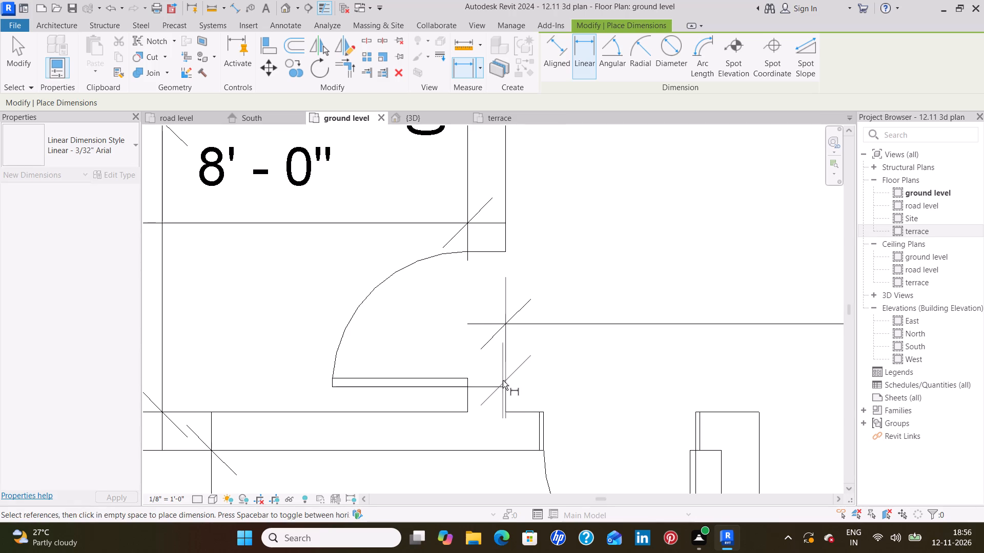
{"action": "left_click", "coordinate": [505, 386]}
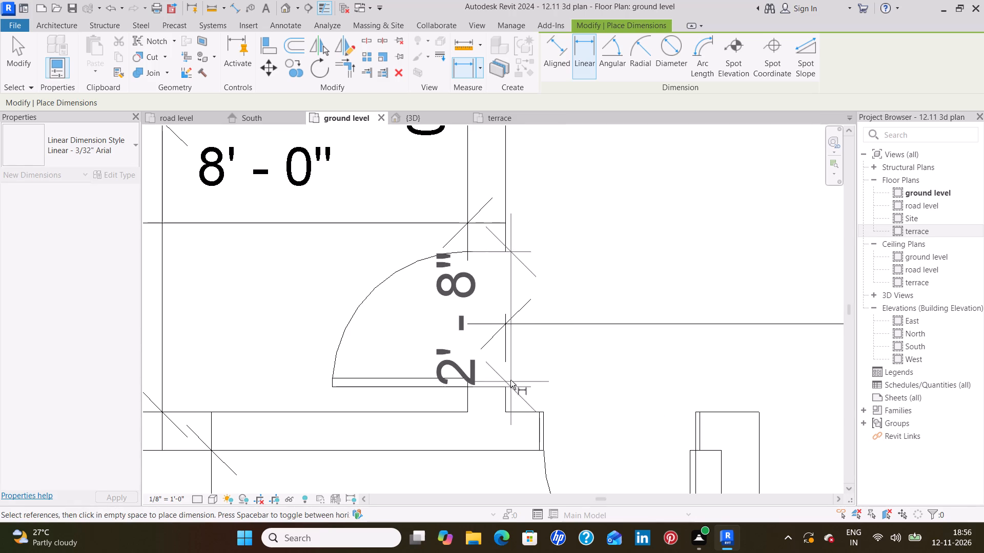
{"action": "left_click", "coordinate": [311, 375]}
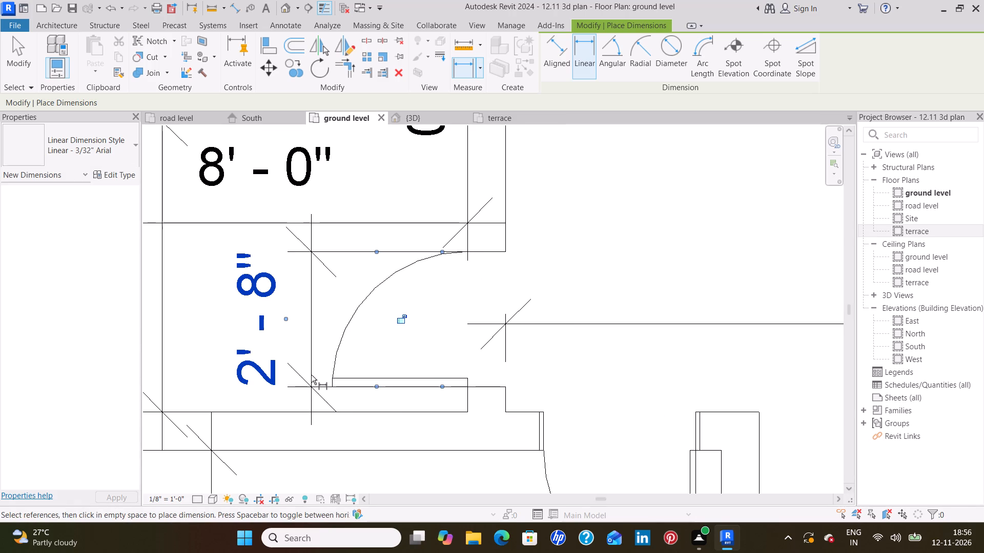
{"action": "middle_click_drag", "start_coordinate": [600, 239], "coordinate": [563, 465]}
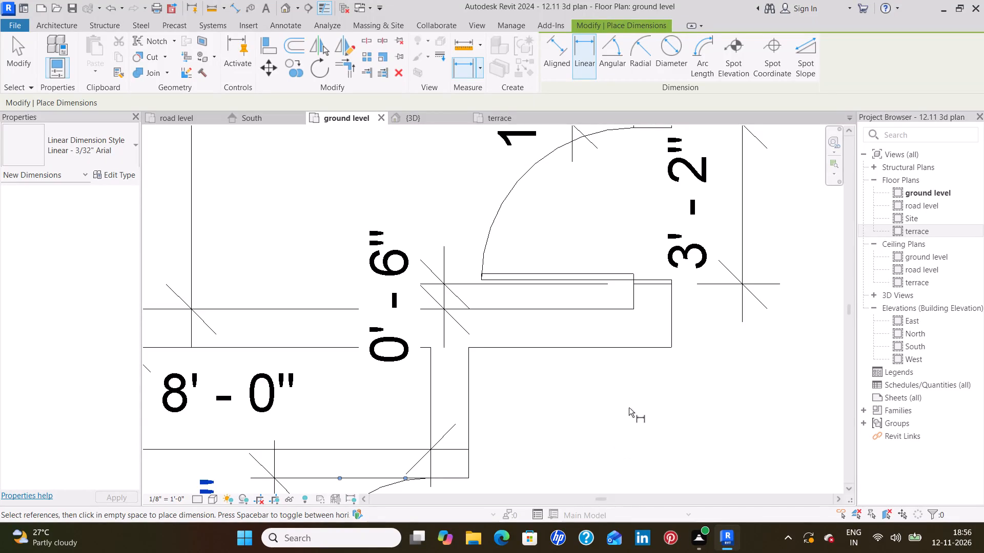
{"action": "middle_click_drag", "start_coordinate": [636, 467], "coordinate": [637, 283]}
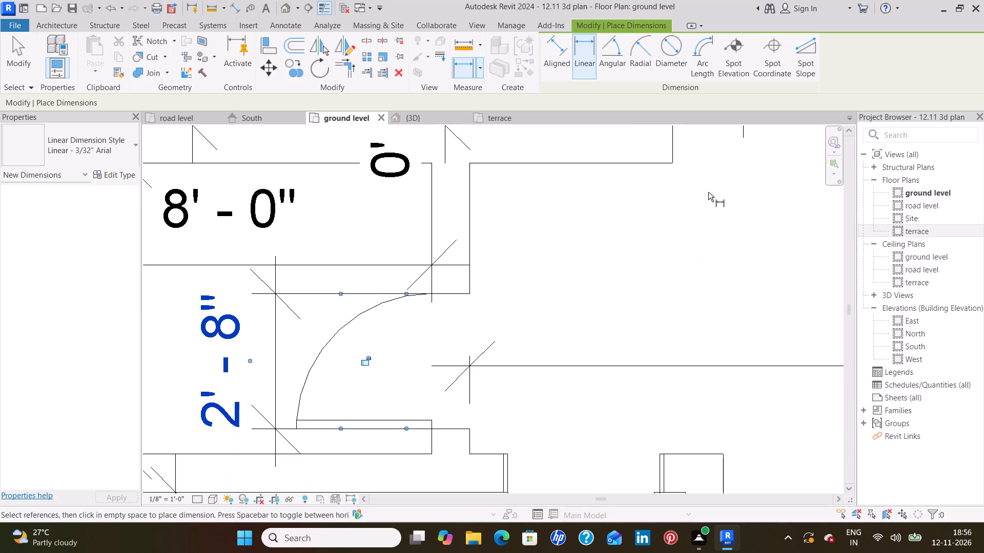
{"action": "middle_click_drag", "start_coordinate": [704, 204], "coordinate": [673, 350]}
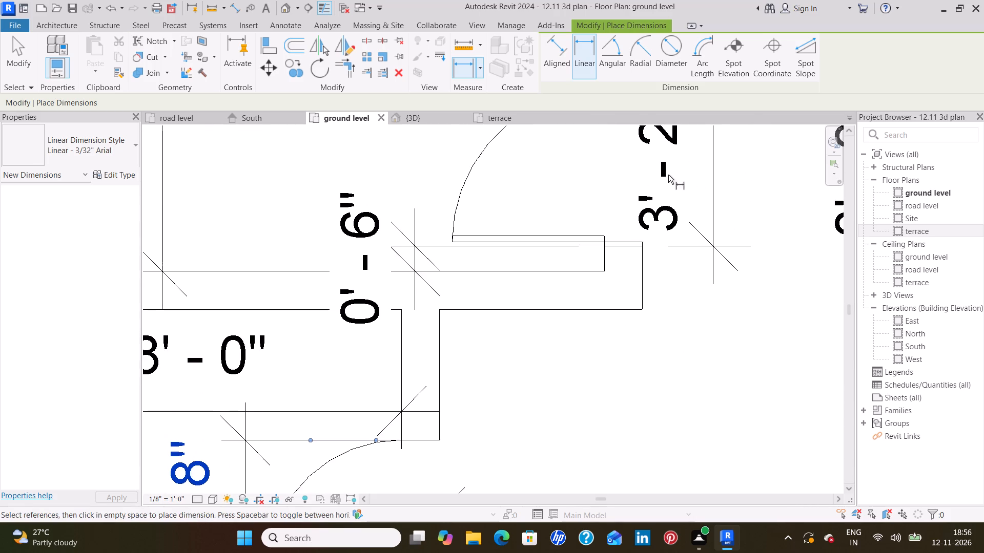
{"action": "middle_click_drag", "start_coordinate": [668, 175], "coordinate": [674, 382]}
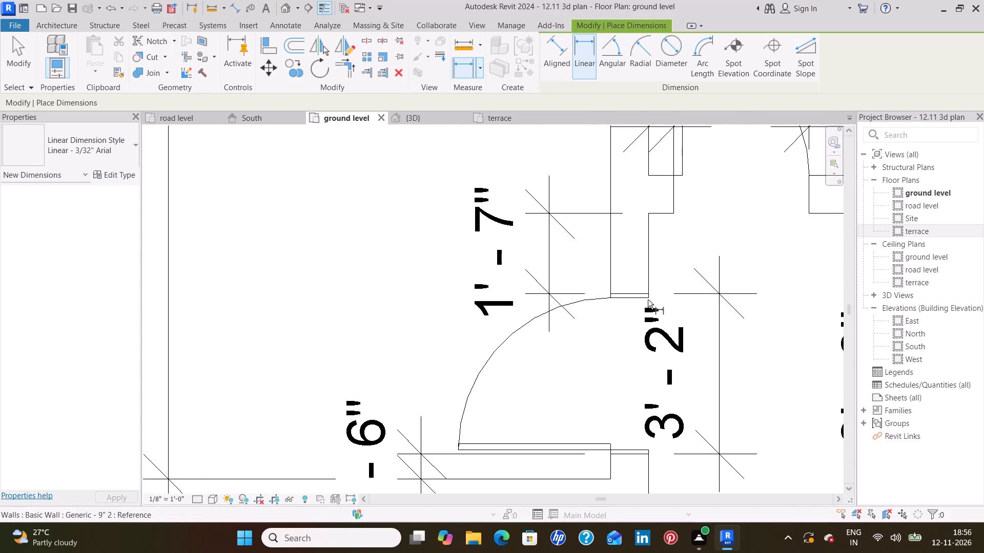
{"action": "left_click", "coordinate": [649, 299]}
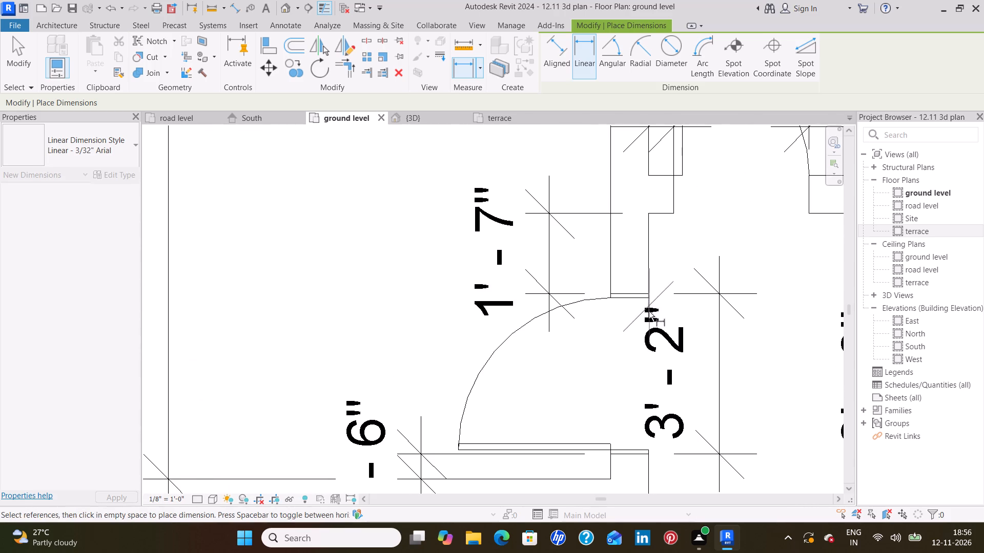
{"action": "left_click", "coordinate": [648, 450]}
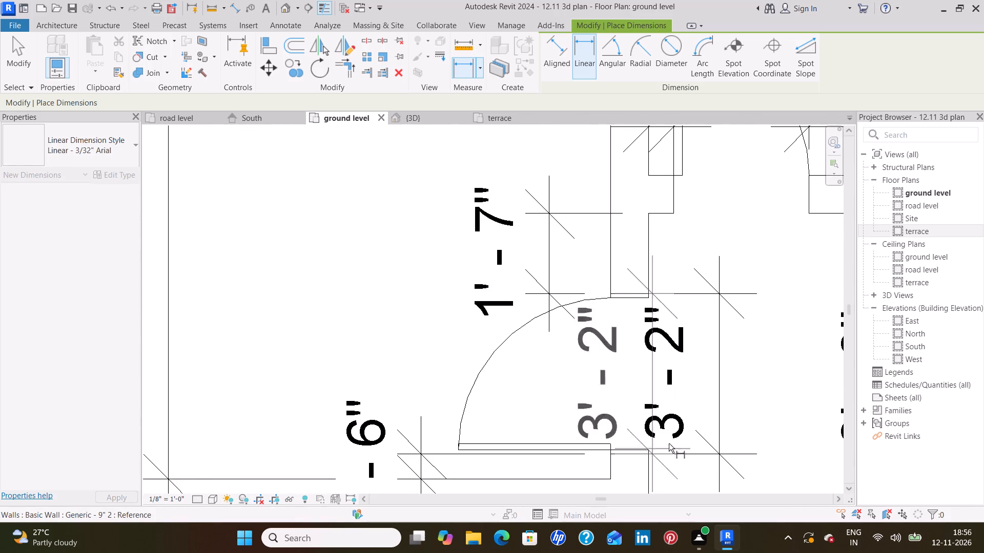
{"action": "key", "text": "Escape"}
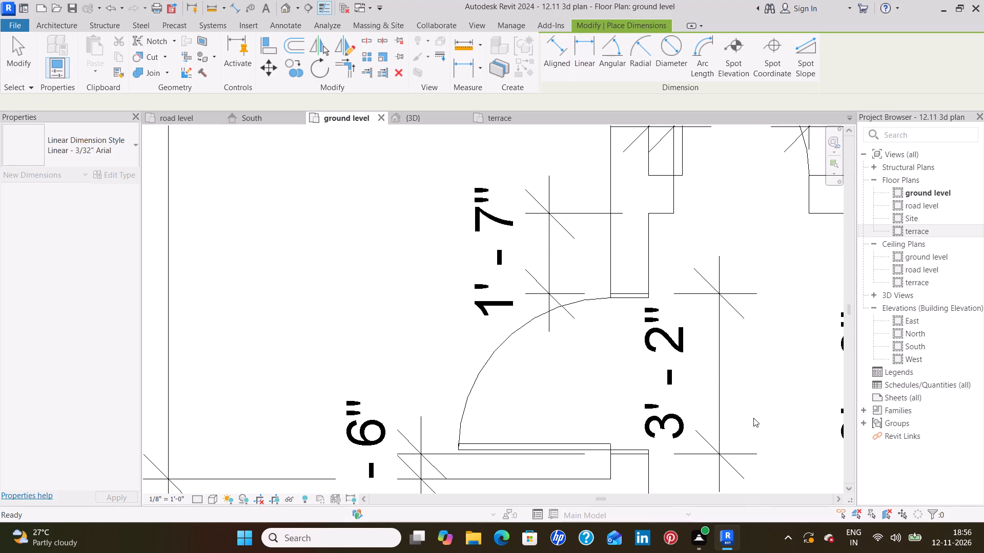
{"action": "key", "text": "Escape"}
Add an aligned dimension between the two opposite jamb edges of the northwest room's door opening, placed just inside the opening.
{"action": "key", "text": "d"}
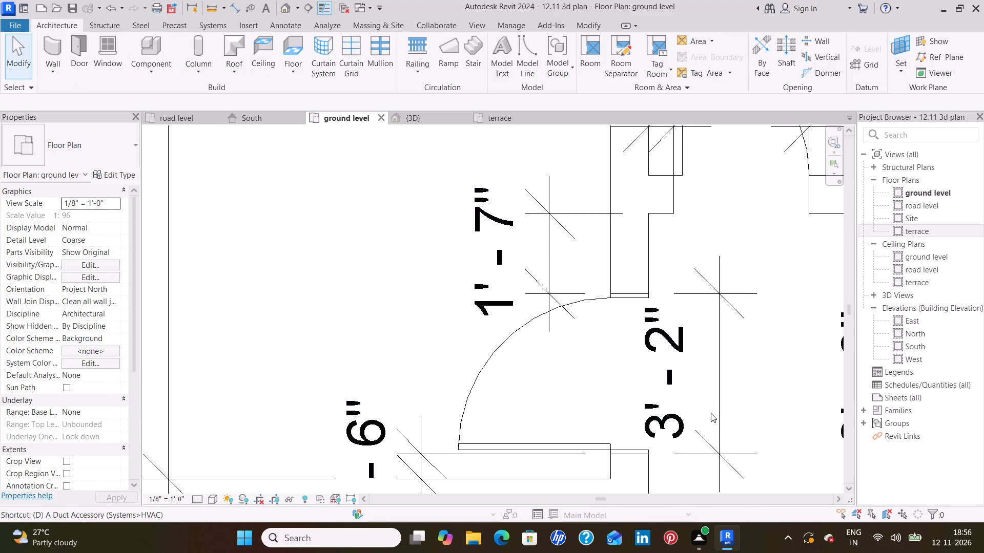
{"action": "key", "text": "i"}
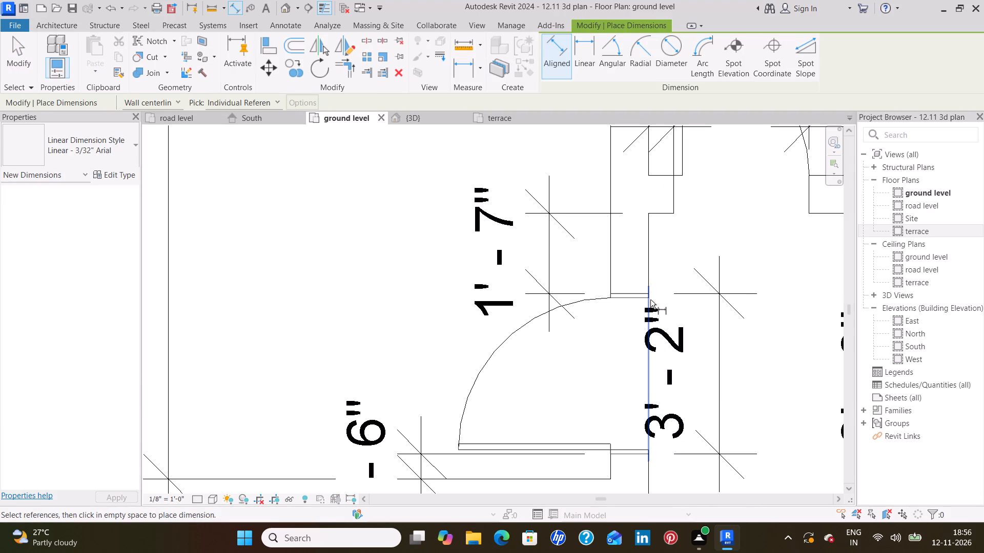
{"action": "scroll", "coordinate": [648, 300], "scroll_direction": "up", "scroll_amount": 8}
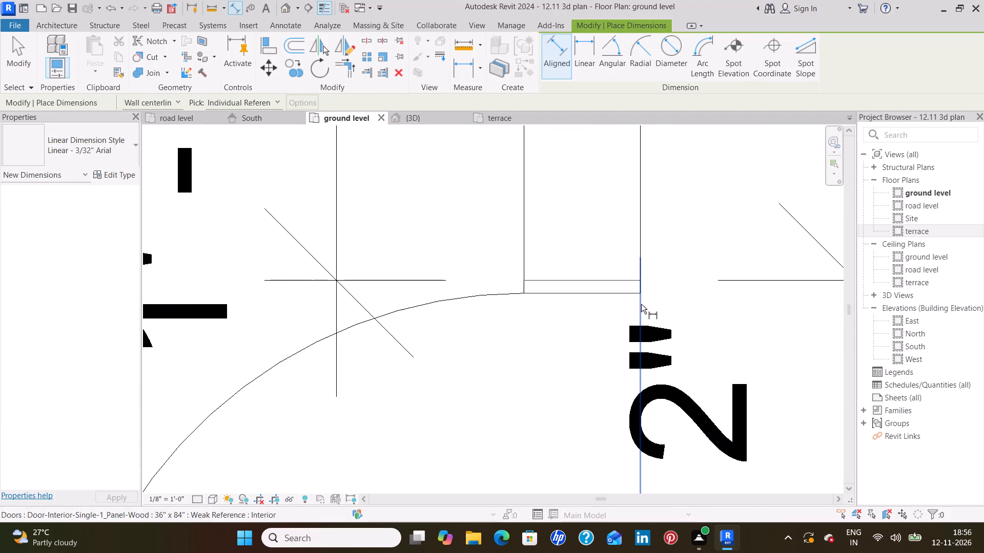
{"action": "left_click", "coordinate": [612, 294]}
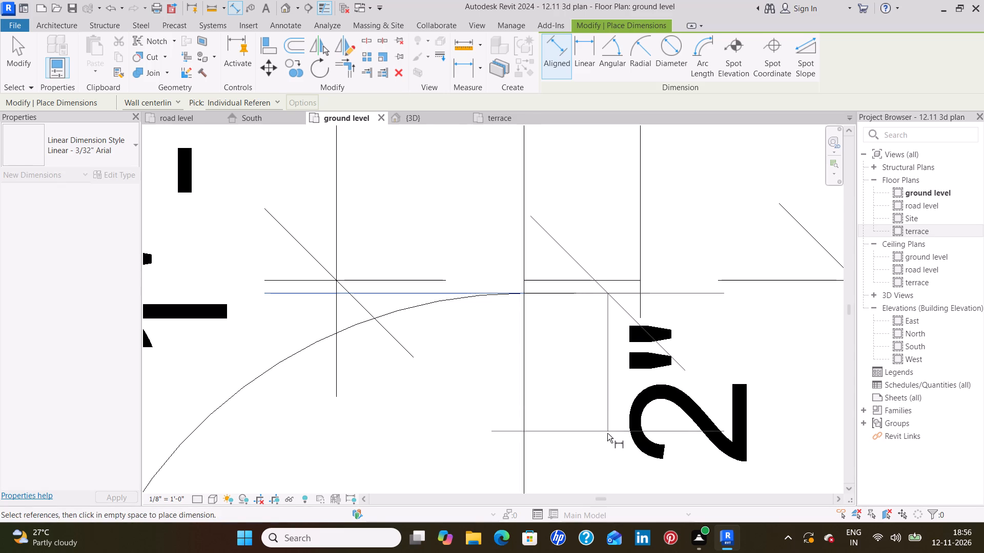
{"action": "middle_click_drag", "start_coordinate": [607, 433], "coordinate": [645, 202]}
{"action": "middle_click_drag", "start_coordinate": [635, 392], "coordinate": [663, 202]}
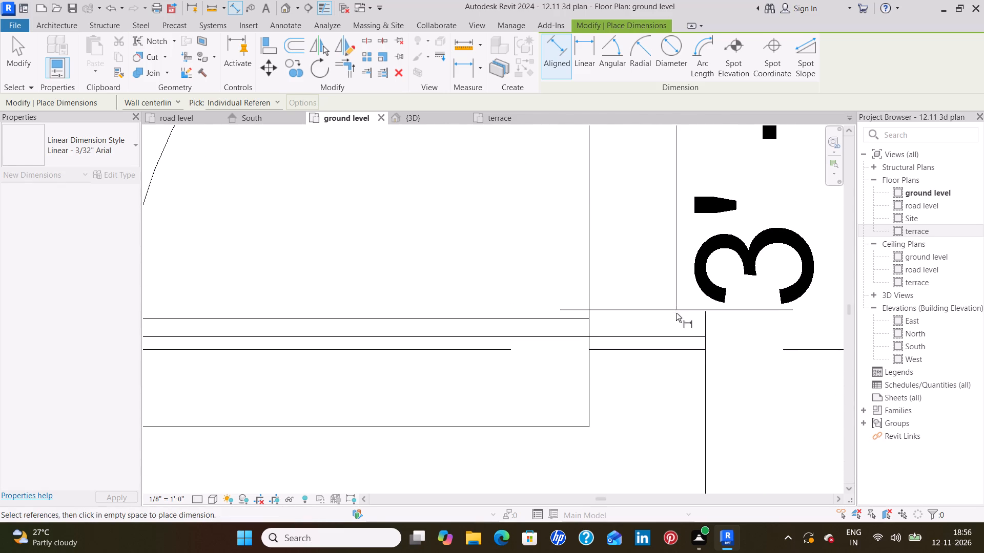
{"action": "left_click", "coordinate": [673, 337]}
{"action": "middle_click_drag", "start_coordinate": [779, 323], "coordinate": [562, 341]}
{"action": "scroll", "coordinate": [468, 325], "scroll_direction": "down", "scroll_amount": 5}
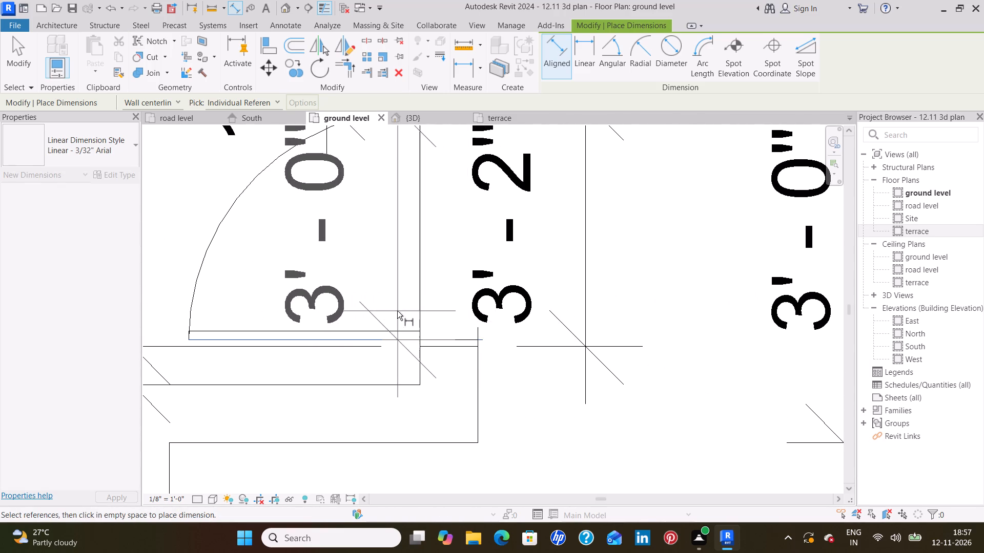
{"action": "middle_click_drag", "start_coordinate": [398, 312], "coordinate": [593, 383]}
{"action": "scroll", "coordinate": [459, 341], "scroll_direction": "down", "scroll_amount": 1}
{"action": "scroll", "coordinate": [588, 390], "scroll_direction": "down", "scroll_amount": 1}
{"action": "left_click", "coordinate": [588, 391]}
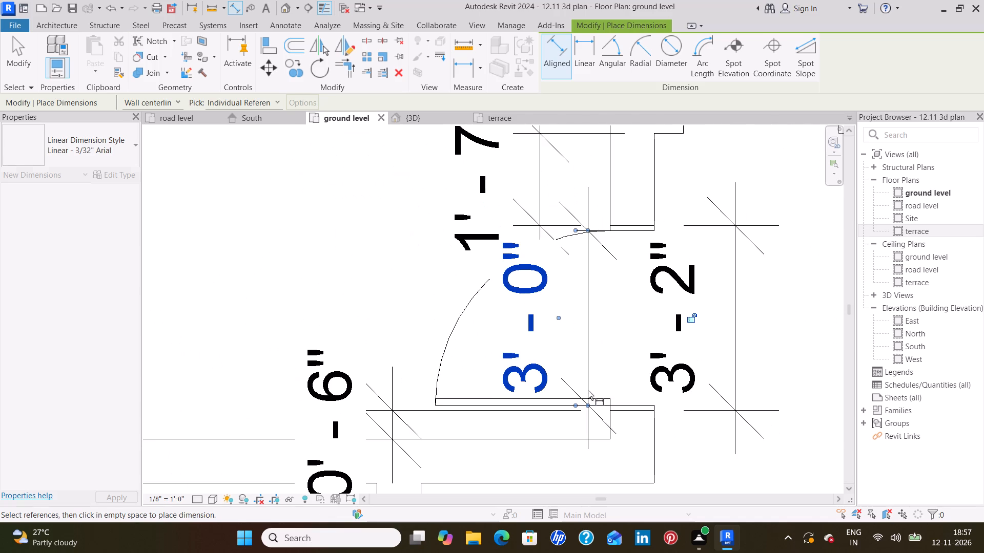
{"action": "key", "text": "Escape"}
{"action": "key", "text": "Escape"}
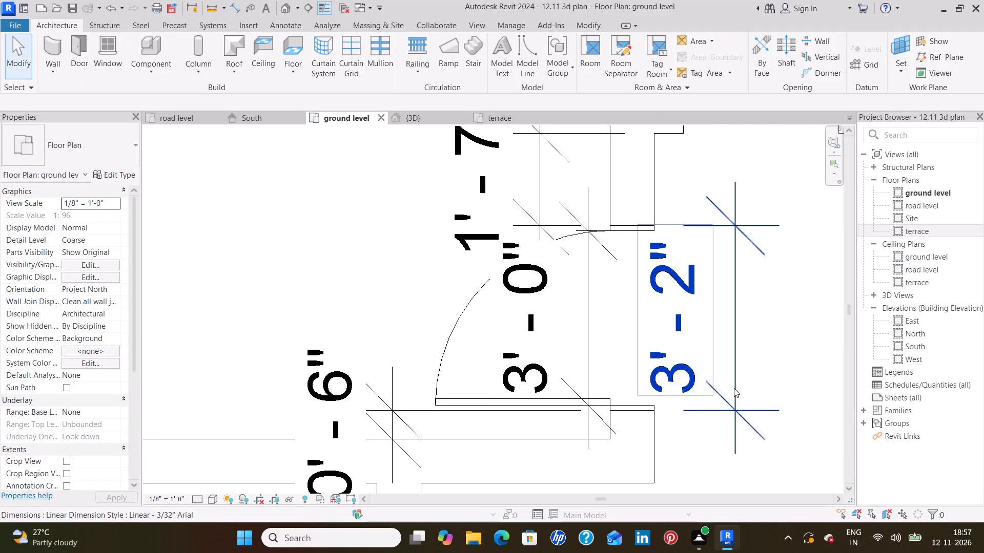
Delete the old 3'-2" dimension across the northwest room's door opening.
{"action": "left_click", "coordinate": [690, 387]}
{"action": "key", "text": "Delete"}
Move the new width dimension of the northwest room's door out to the passage side of the wall.
{"action": "scroll", "coordinate": [690, 387], "scroll_direction": "down", "scroll_amount": 3}
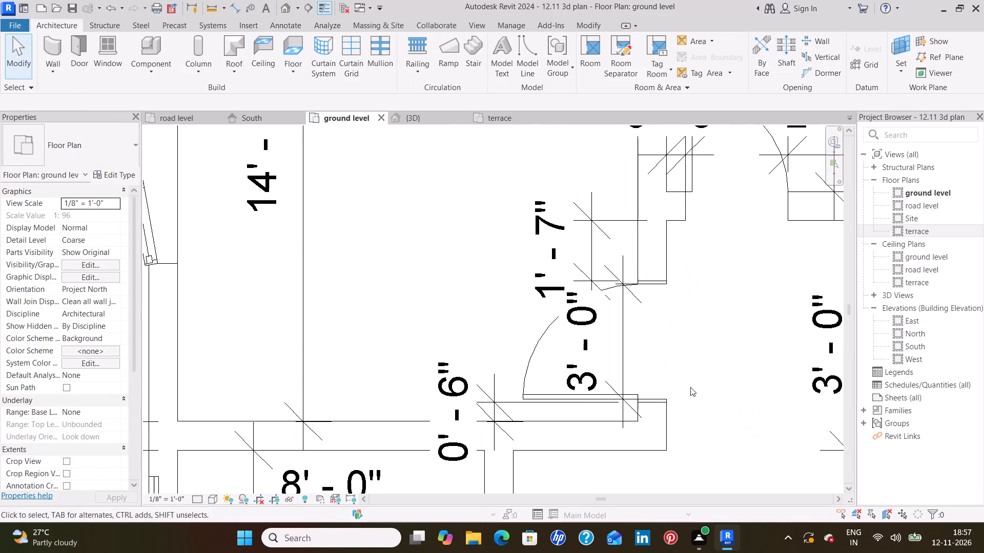
{"action": "left_click", "coordinate": [622, 374]}
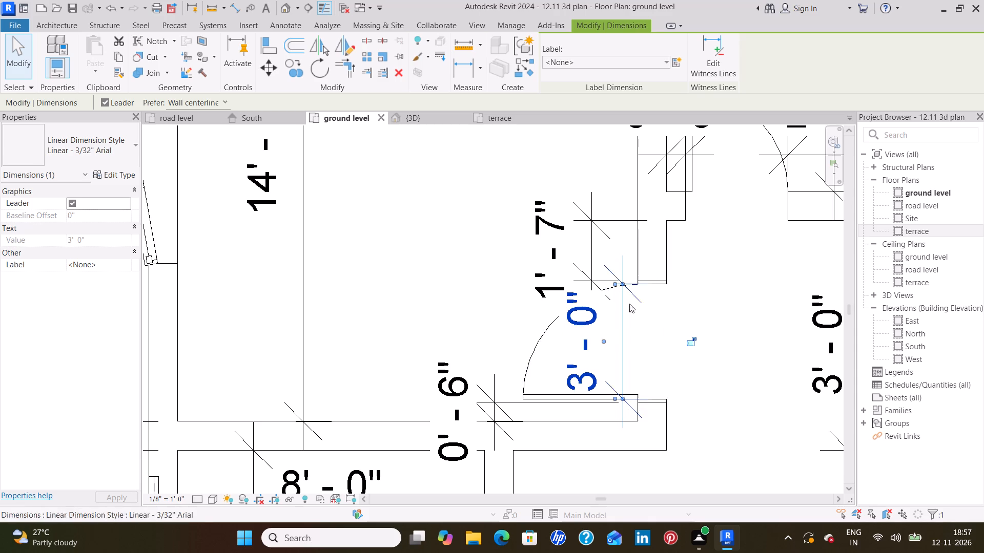
{"action": "left_click_drag", "start_coordinate": [623, 345], "coordinate": [723, 355]}
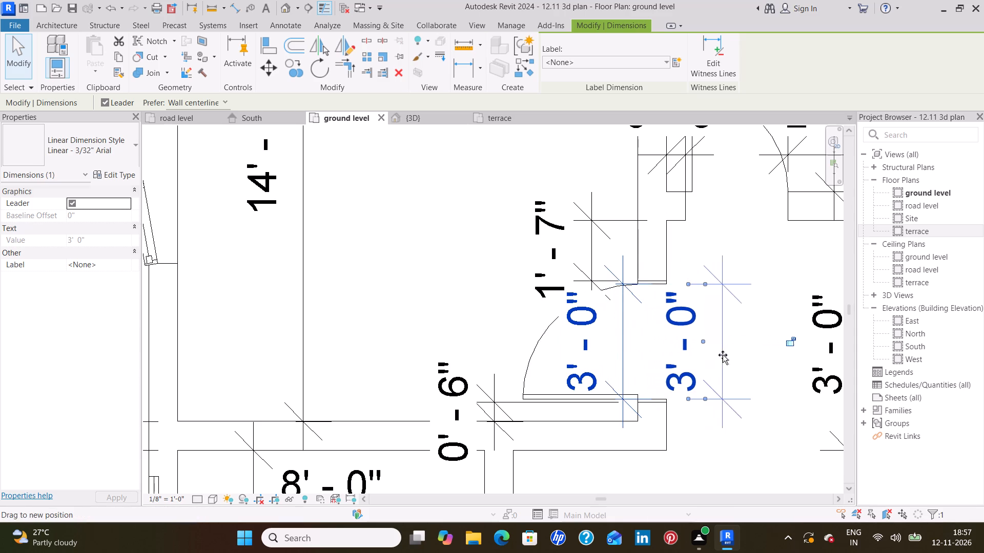
{"action": "left_click_drag", "start_coordinate": [723, 355], "coordinate": [732, 357]}
{"action": "middle_click_drag", "start_coordinate": [763, 381], "coordinate": [658, 302]}
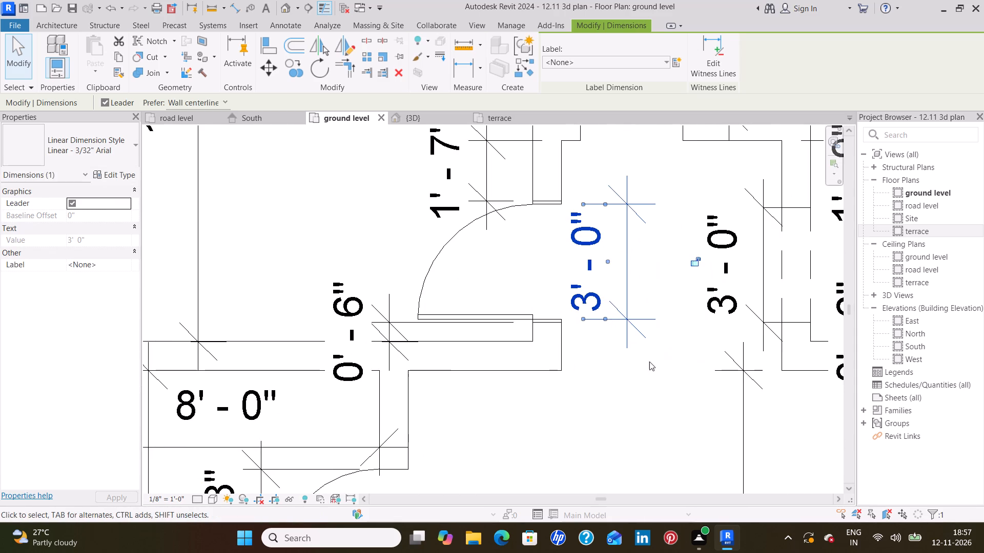
{"action": "left_click", "coordinate": [638, 377]}
Move the door-width dimension of the 8'-0" by 5'-9" room out to the passage side of its east wall.
{"action": "scroll", "coordinate": [663, 352], "scroll_direction": "down", "scroll_amount": 4}
{"action": "middle_click_drag", "start_coordinate": [620, 373], "coordinate": [639, 222]}
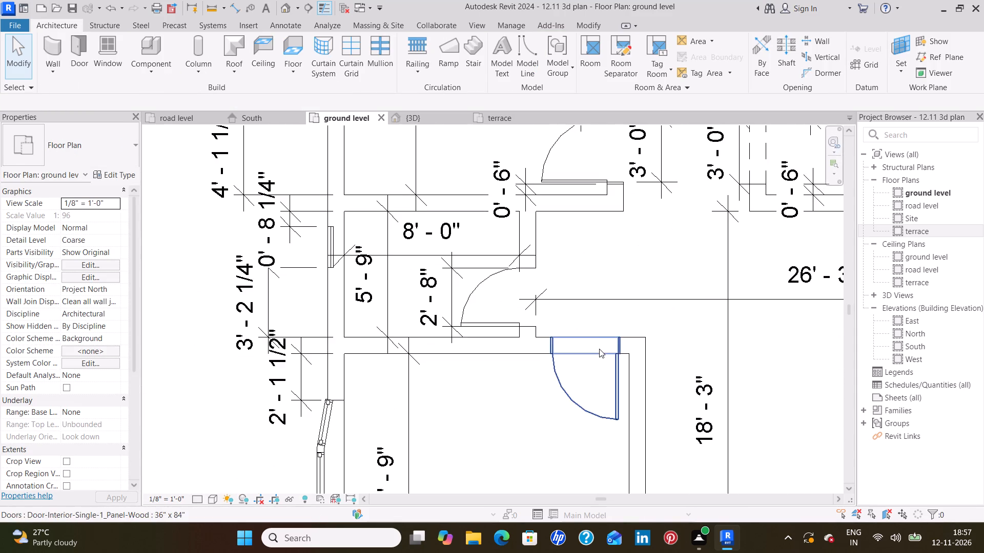
{"action": "middle_click_drag", "start_coordinate": [599, 349], "coordinate": [599, 295]}
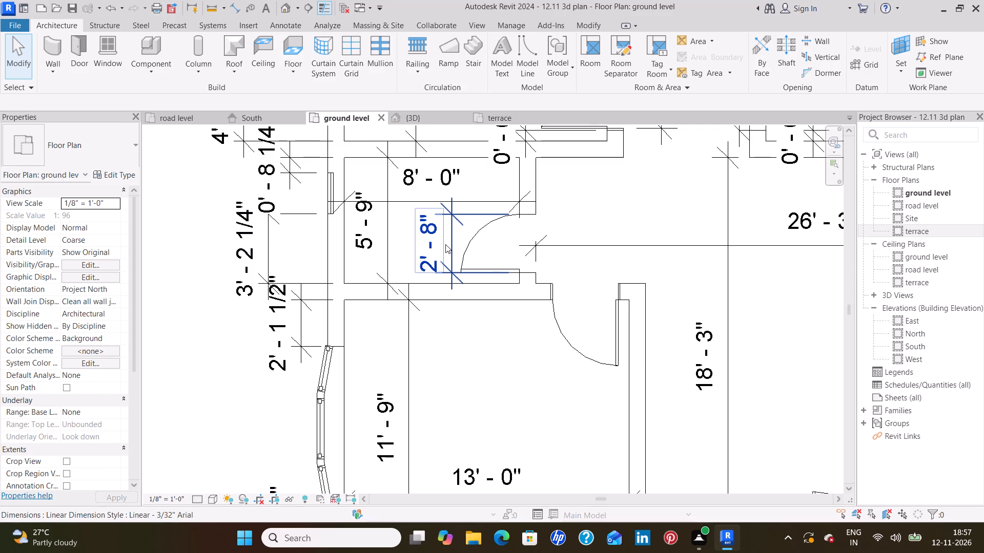
{"action": "left_click", "coordinate": [437, 246]}
{"action": "left_click_drag", "start_coordinate": [433, 235], "coordinate": [467, 233]}
{"action": "left_click", "coordinate": [607, 120]}
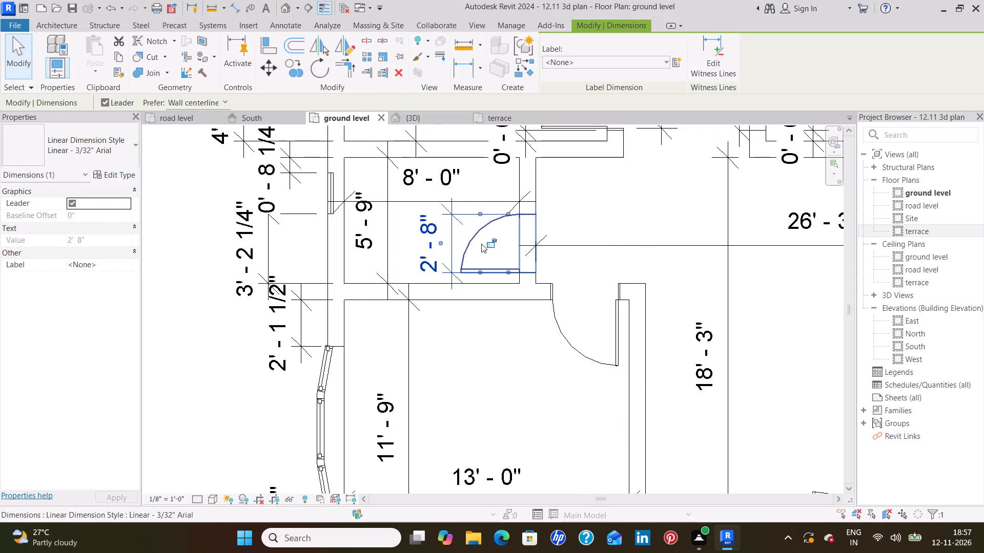
{"action": "left_click_drag", "start_coordinate": [457, 236], "coordinate": [572, 244]}
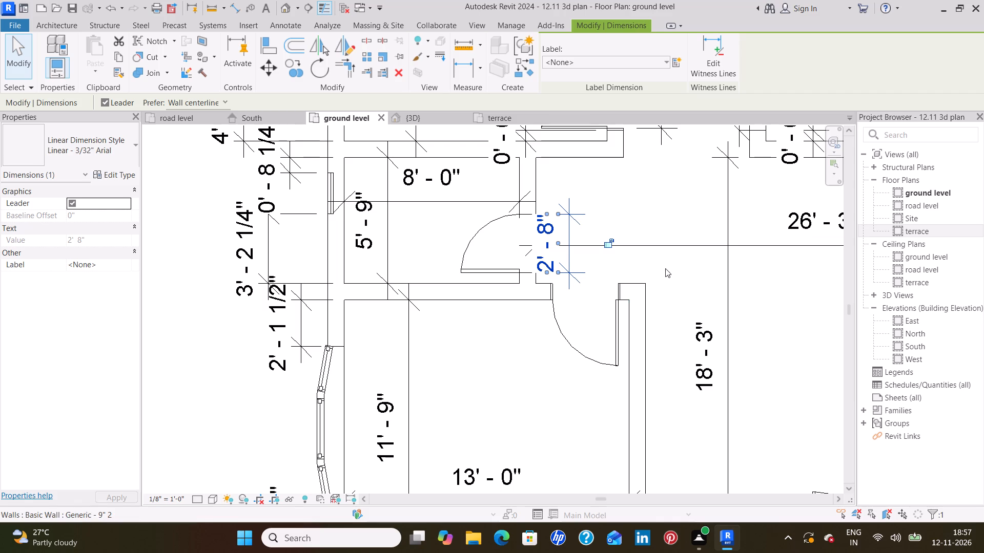
Add a linear dimension from the 8'-0" by 5'-9" room's southeast inside corner to its door opening's south edge, placed inside the room.
{"action": "middle_click_drag", "start_coordinate": [667, 263], "coordinate": [666, 219]}
{"action": "middle_click_drag", "start_coordinate": [503, 317], "coordinate": [475, 367]}
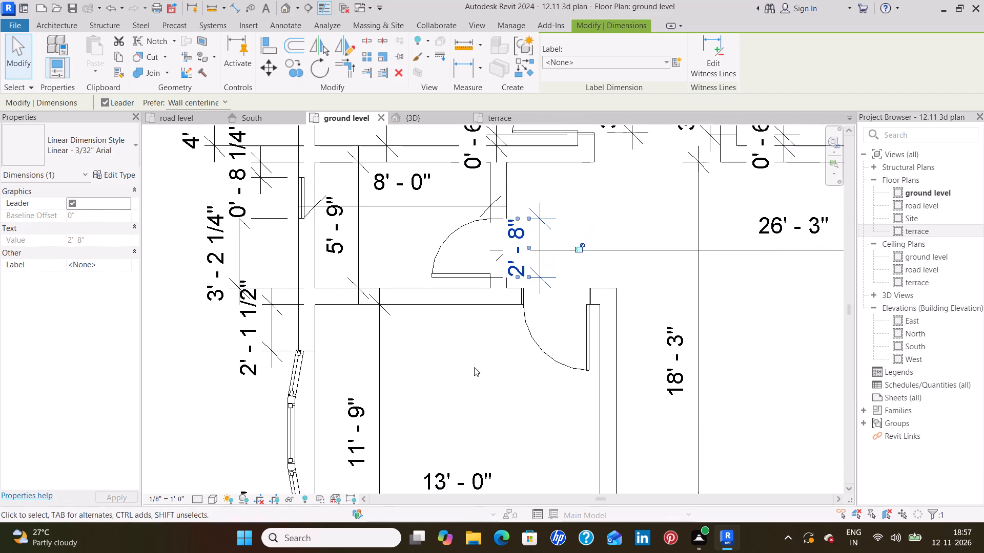
{"action": "middle_click_drag", "start_coordinate": [617, 218], "coordinate": [599, 245]}
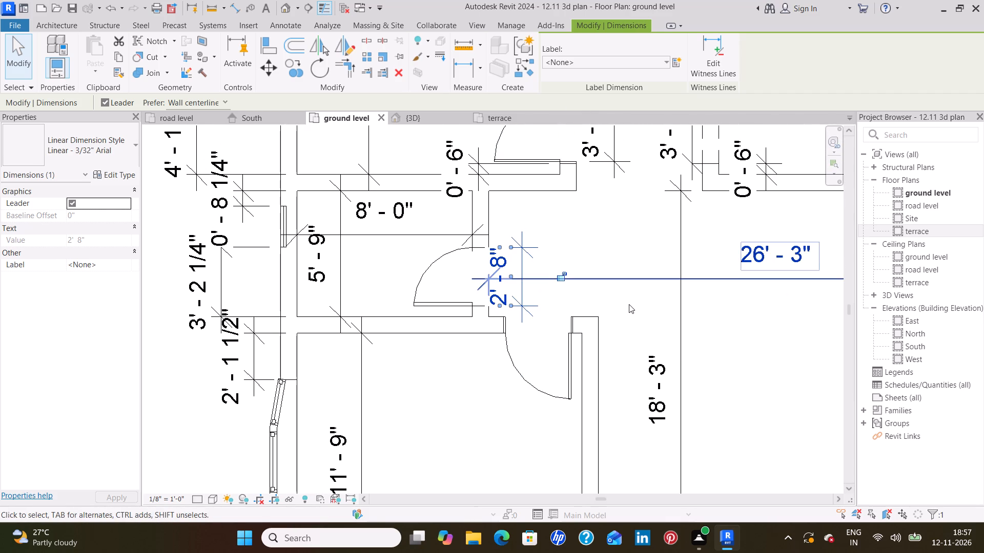
{"action": "middle_click_drag", "start_coordinate": [629, 304], "coordinate": [593, 327]}
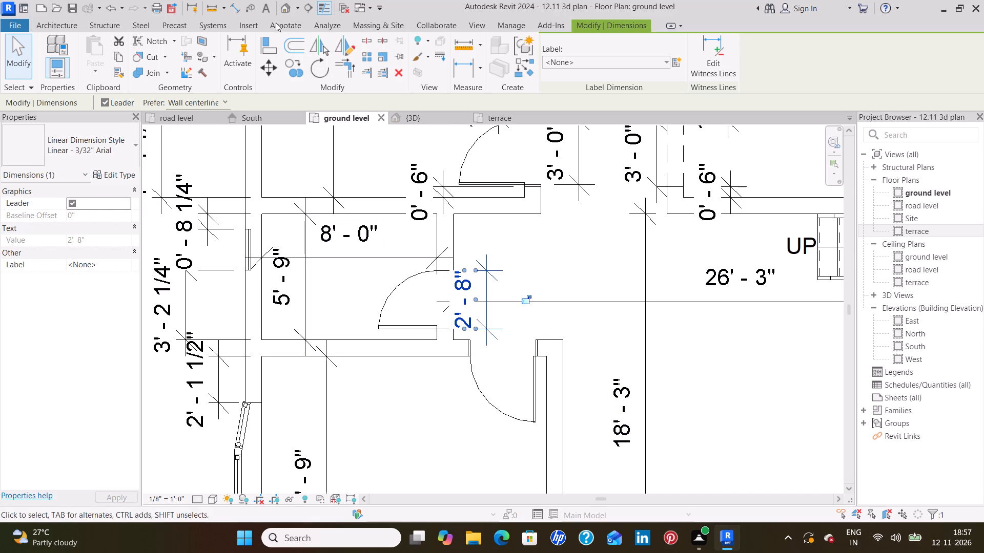
{"action": "left_click", "coordinate": [238, 12]}
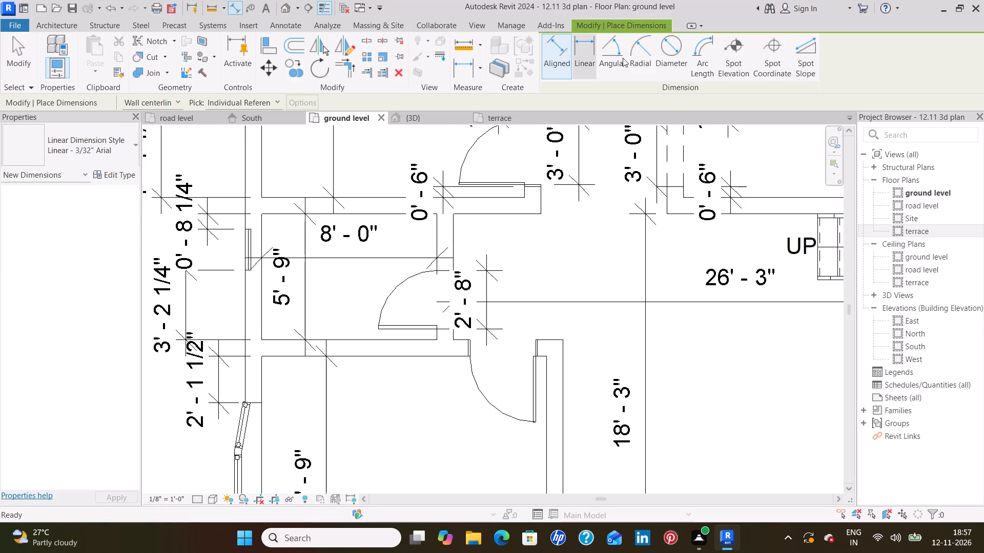
{"action": "left_click", "coordinate": [591, 61]}
{"action": "scroll", "coordinate": [441, 359], "scroll_direction": "up", "scroll_amount": 5}
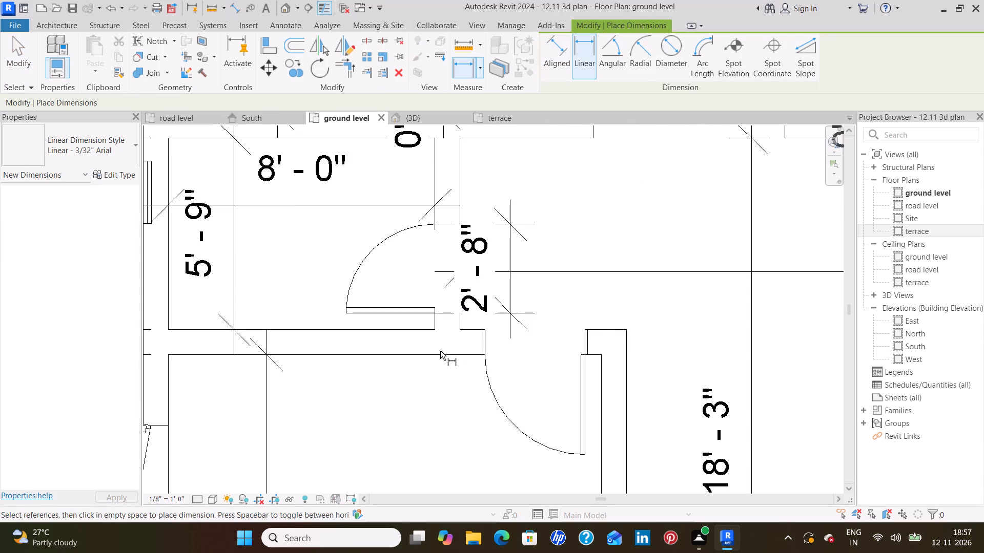
{"action": "scroll", "coordinate": [440, 351], "scroll_direction": "up", "scroll_amount": 2}
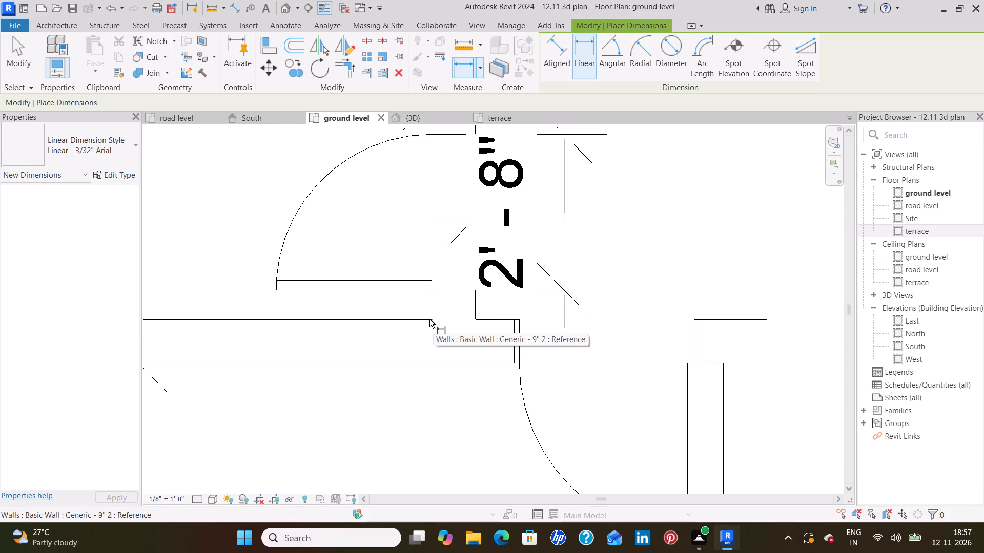
{"action": "left_click", "coordinate": [433, 319]}
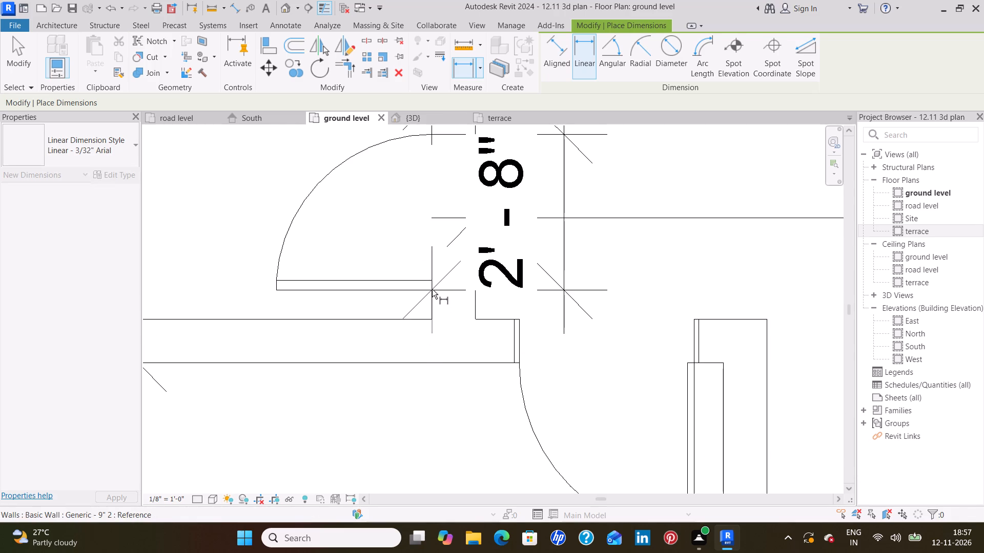
{"action": "left_click", "coordinate": [432, 289]}
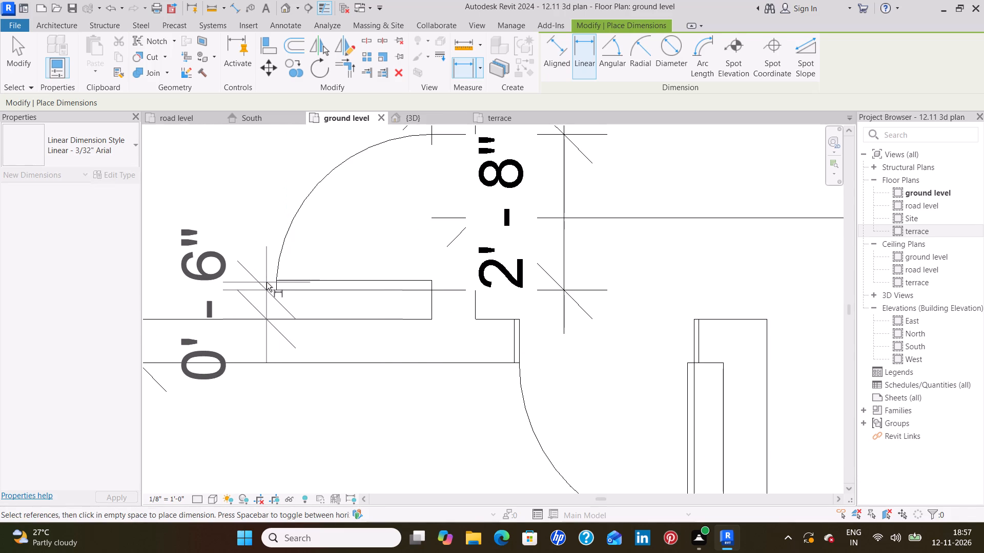
{"action": "left_click", "coordinate": [266, 282]}
Add a linear dimension from the 13'-0" by 11'-9" room's door opening east edge to the room's east inside wall face, placed south of the door.
{"action": "middle_click_drag", "start_coordinate": [475, 399], "coordinate": [337, 370]}
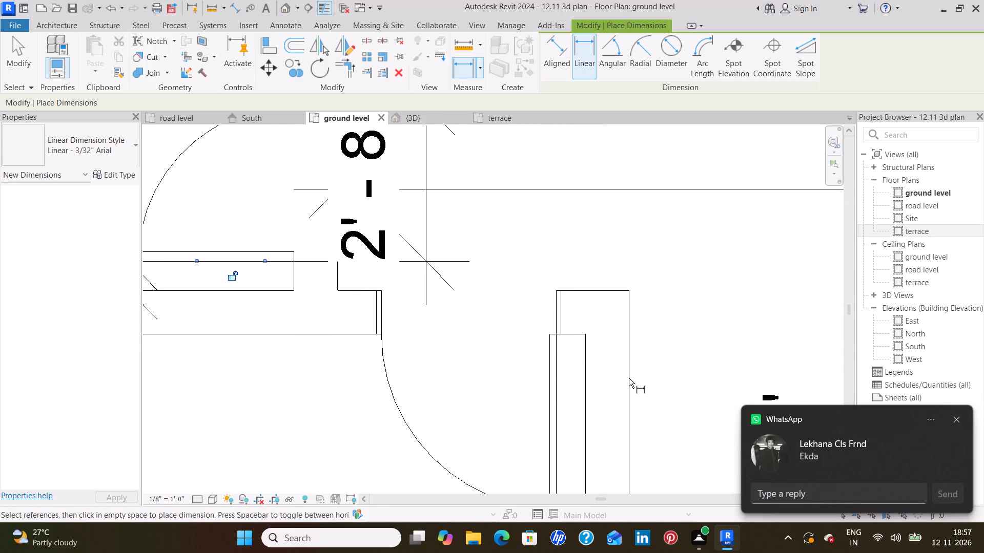
{"action": "left_click", "coordinate": [562, 334]}
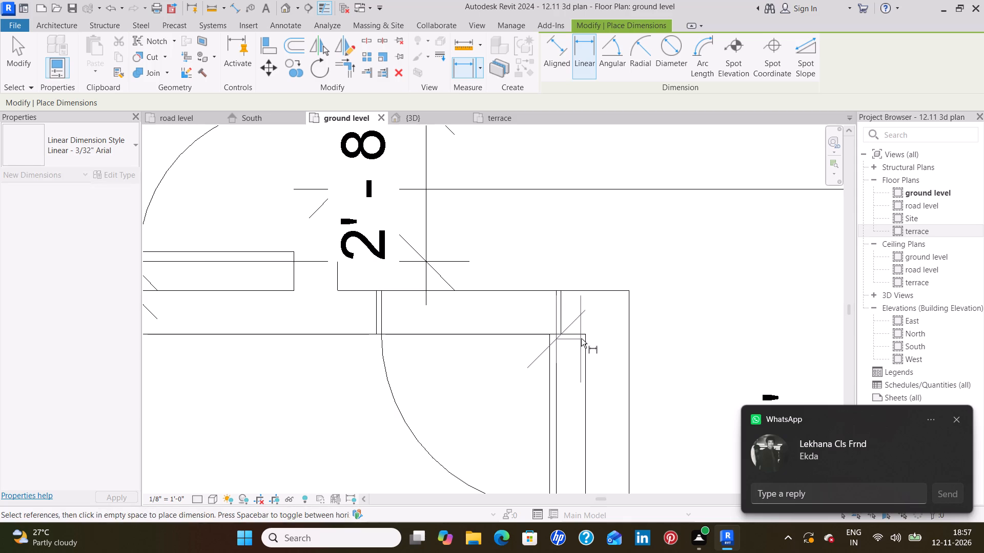
{"action": "left_click", "coordinate": [585, 335]}
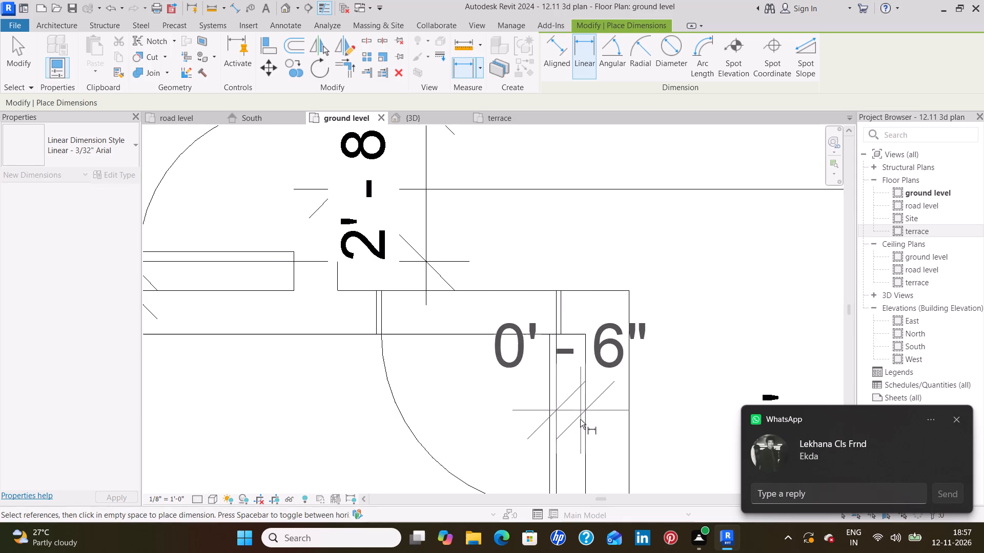
{"action": "middle_click_drag", "start_coordinate": [577, 430], "coordinate": [577, 262]}
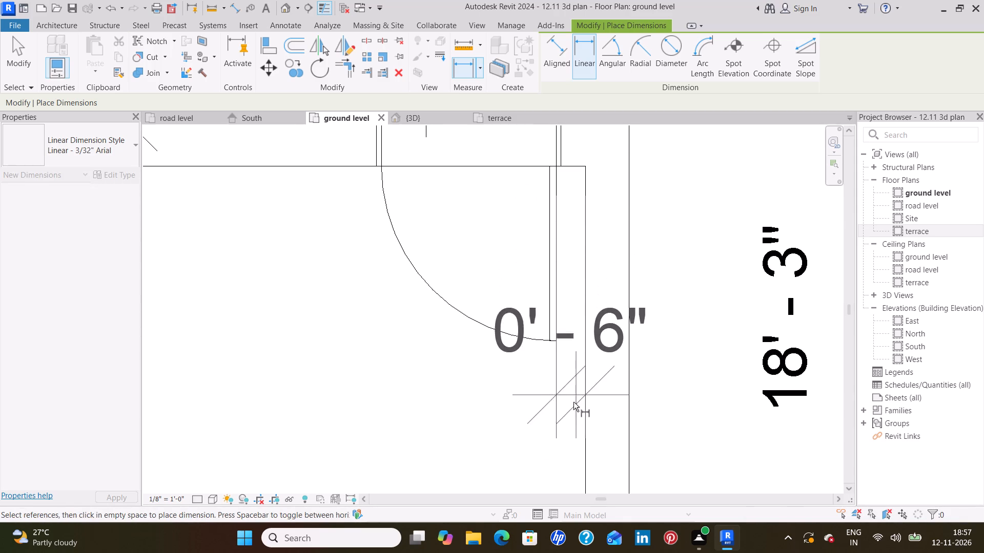
{"action": "left_click", "coordinate": [565, 425]}
Check the ground level plan from the south facade up to the north rooms for door, opening and room dimensions still missing.
{"action": "middle_click_drag", "start_coordinate": [669, 416], "coordinate": [667, 377]}
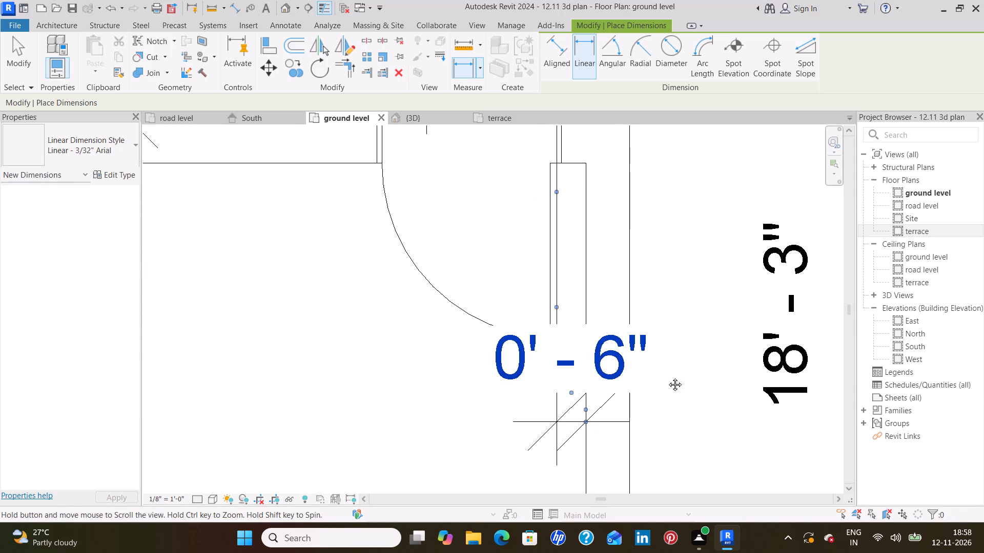
{"action": "middle_click_drag", "start_coordinate": [667, 377], "coordinate": [644, 293]}
{"action": "scroll", "coordinate": [646, 292], "scroll_direction": "down", "scroll_amount": 5}
{"action": "middle_click_drag", "start_coordinate": [675, 351], "coordinate": [622, 392]}
{"action": "scroll", "coordinate": [675, 353], "scroll_direction": "down", "scroll_amount": 1}
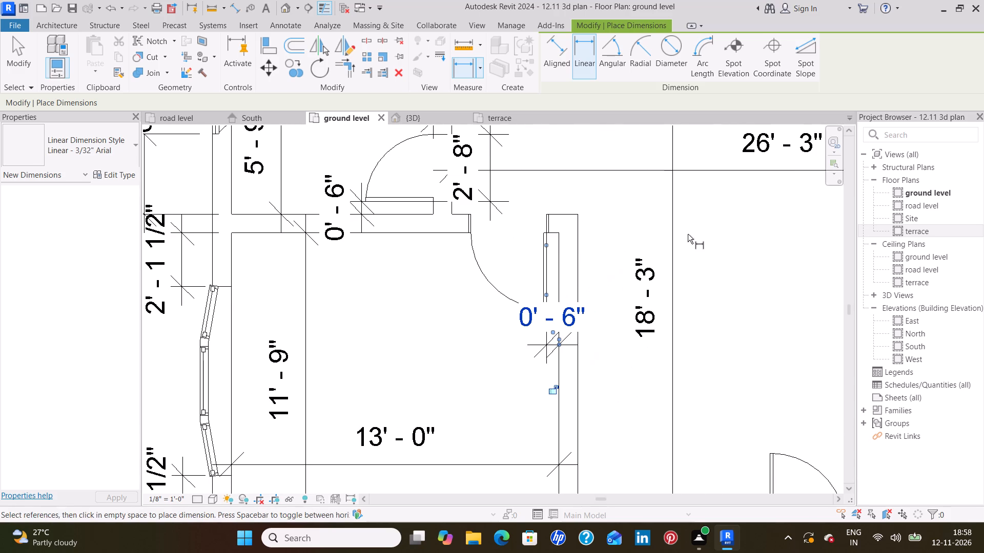
{"action": "middle_click_drag", "start_coordinate": [715, 328], "coordinate": [693, 384]}
{"action": "scroll", "coordinate": [713, 335], "scroll_direction": "down", "scroll_amount": 1}
{"action": "middle_click_drag", "start_coordinate": [707, 365], "coordinate": [678, 443]}
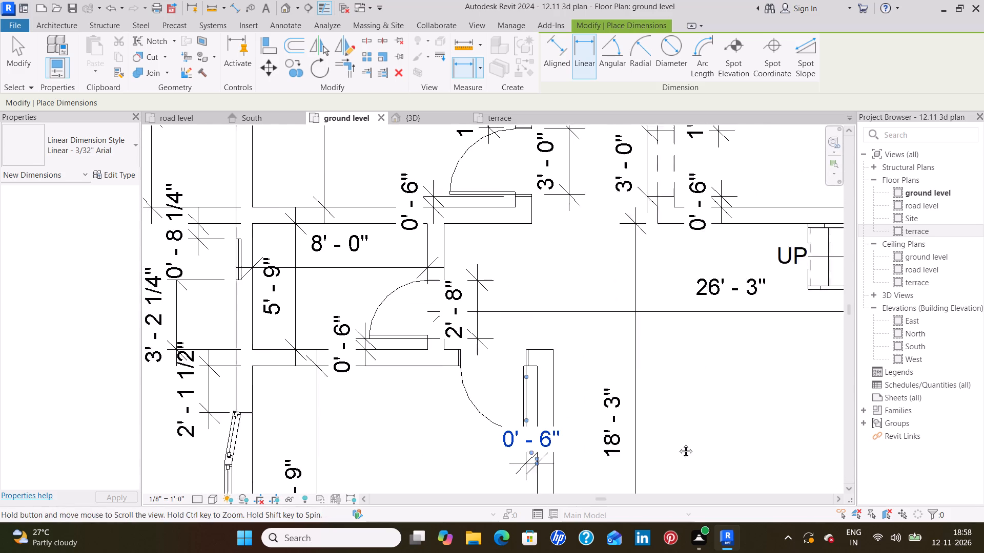
{"action": "middle_click_drag", "start_coordinate": [678, 443], "coordinate": [676, 446]}
{"action": "middle_click_drag", "start_coordinate": [701, 411], "coordinate": [600, 282]}
{"action": "middle_click", "coordinate": [600, 281]}
{"action": "middle_click_drag", "start_coordinate": [725, 351], "coordinate": [727, 231]}
{"action": "middle_click_drag", "start_coordinate": [748, 380], "coordinate": [753, 253]}
{"action": "scroll", "coordinate": [698, 337], "scroll_direction": "down", "scroll_amount": 4}
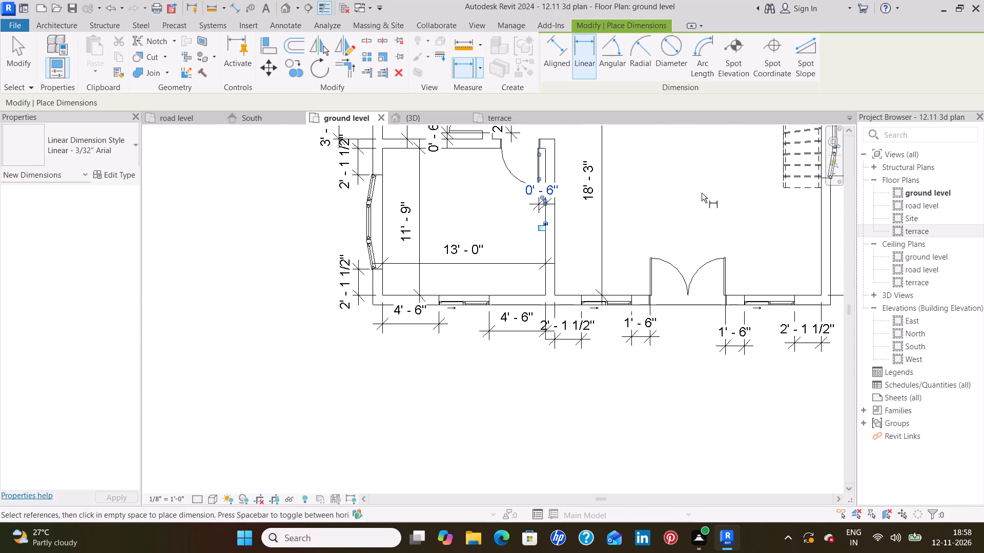
{"action": "middle_click_drag", "start_coordinate": [702, 193], "coordinate": [647, 448]}
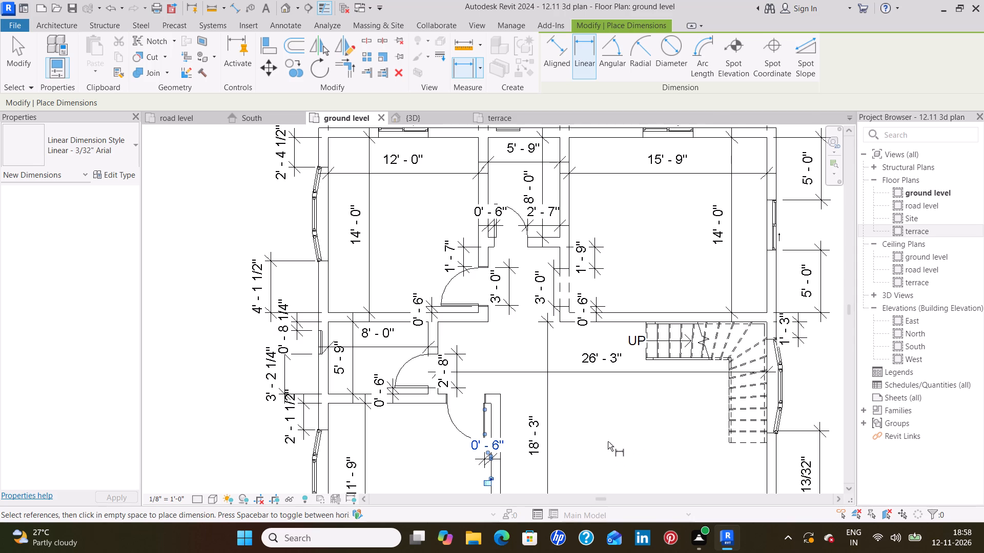
{"action": "left_click", "coordinate": [608, 441]}
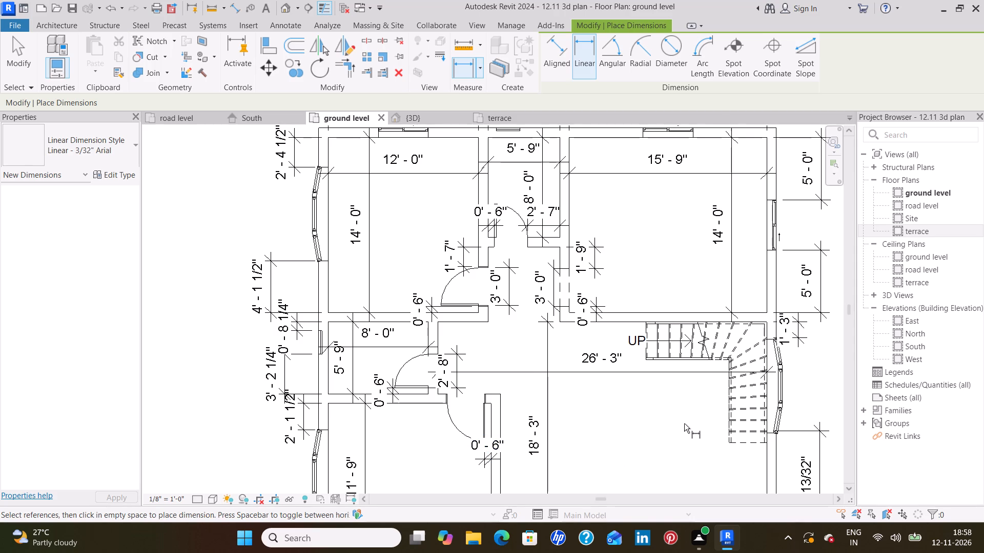
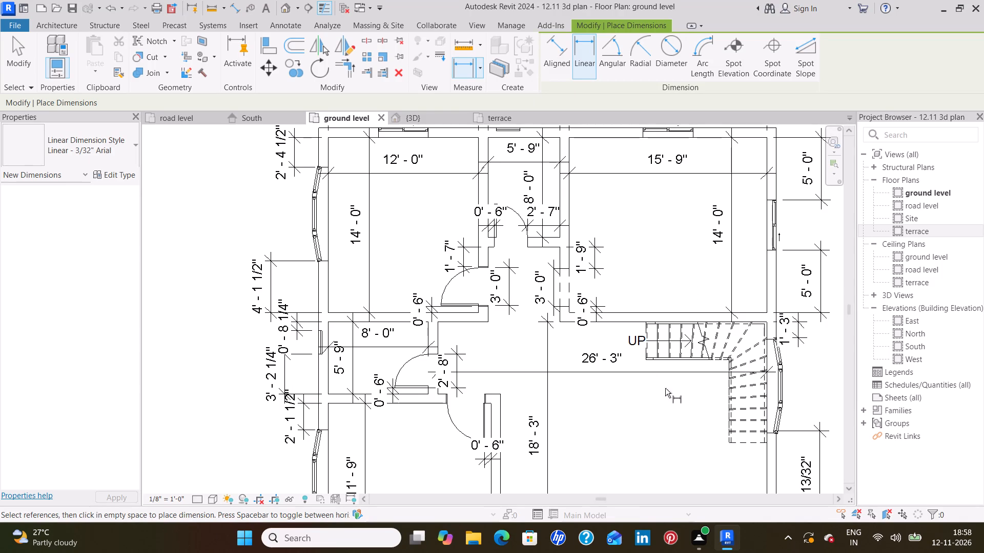
Add a linear dimension along the inner edge of the stair's upper, east-west flight, placed just south of the flight.
{"action": "middle_click_drag", "start_coordinate": [672, 379], "coordinate": [607, 386]}
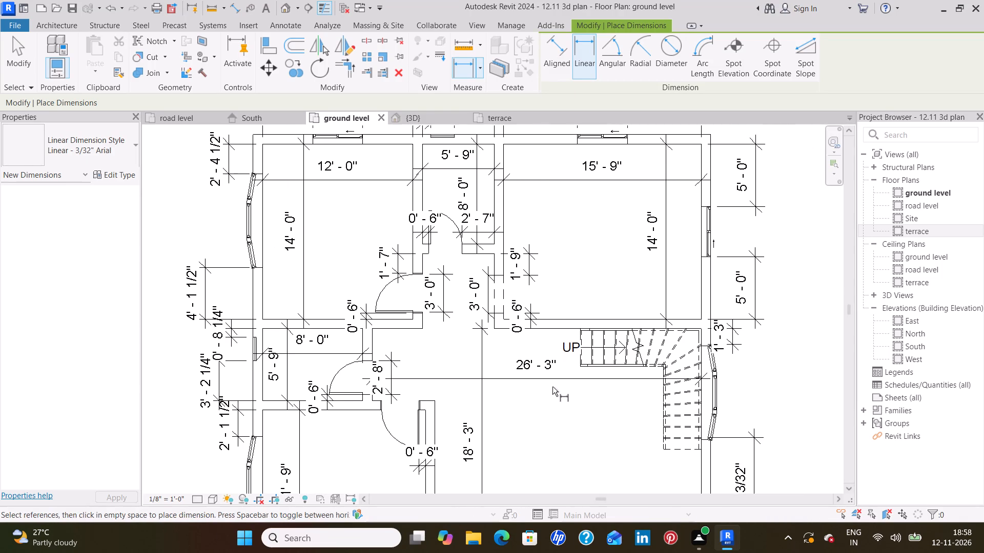
{"action": "scroll", "coordinate": [582, 384], "scroll_direction": "up", "scroll_amount": 4}
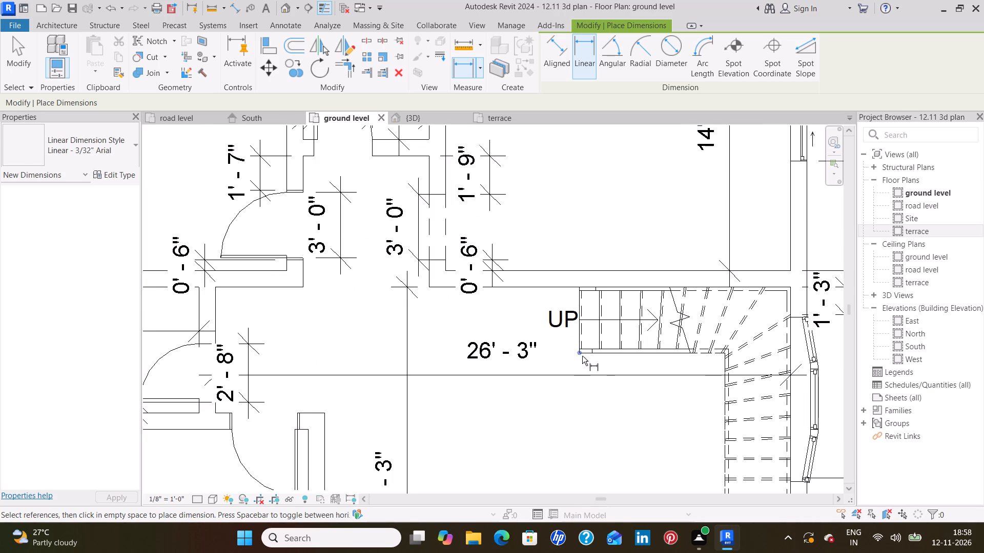
{"action": "left_click", "coordinate": [580, 355]}
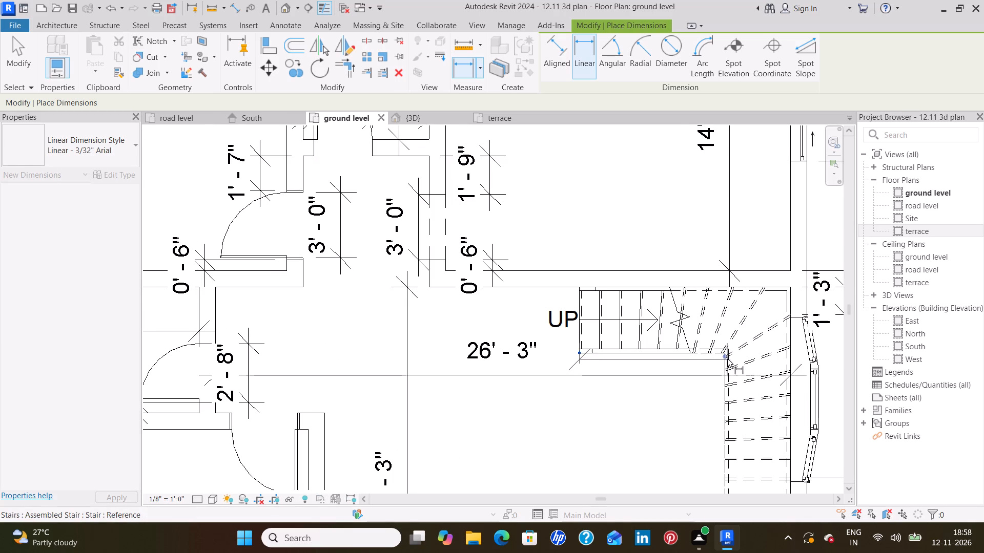
{"action": "left_click", "coordinate": [726, 354]}
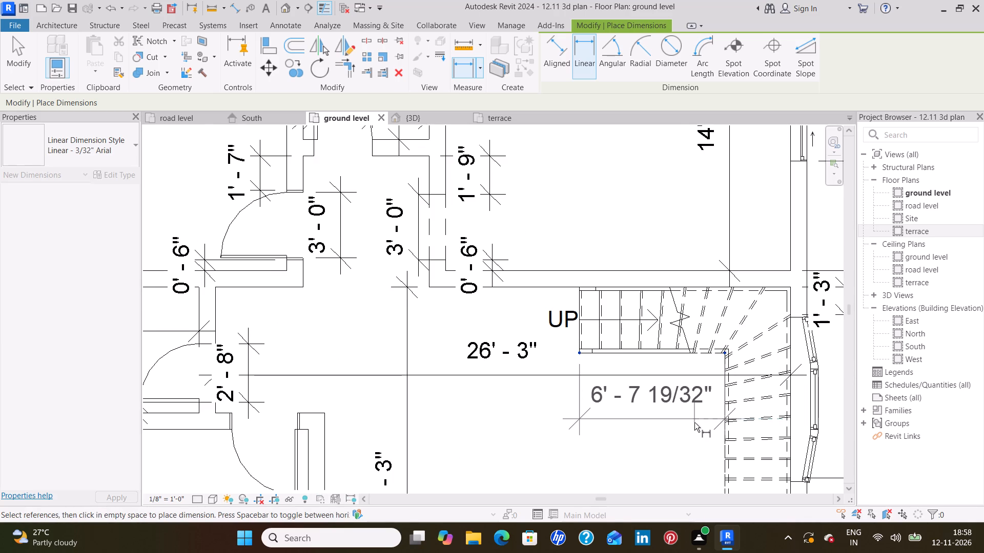
{"action": "left_click", "coordinate": [696, 399]}
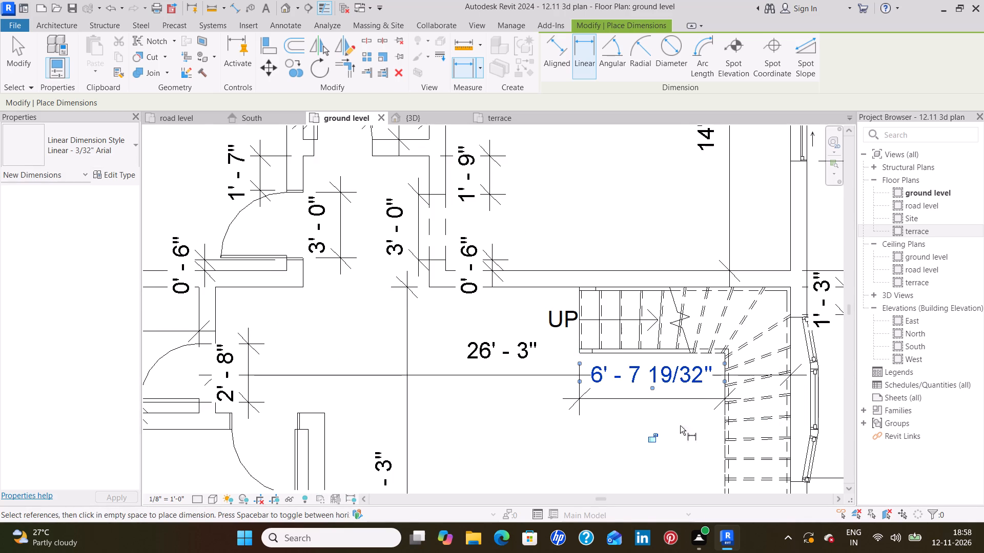
Add a linear dimension along the inner edge of the stair's north-south flight, placed west of it near the flight's start.
{"action": "middle_click_drag", "start_coordinate": [662, 435], "coordinate": [621, 322]}
{"action": "left_click", "coordinate": [685, 239]}
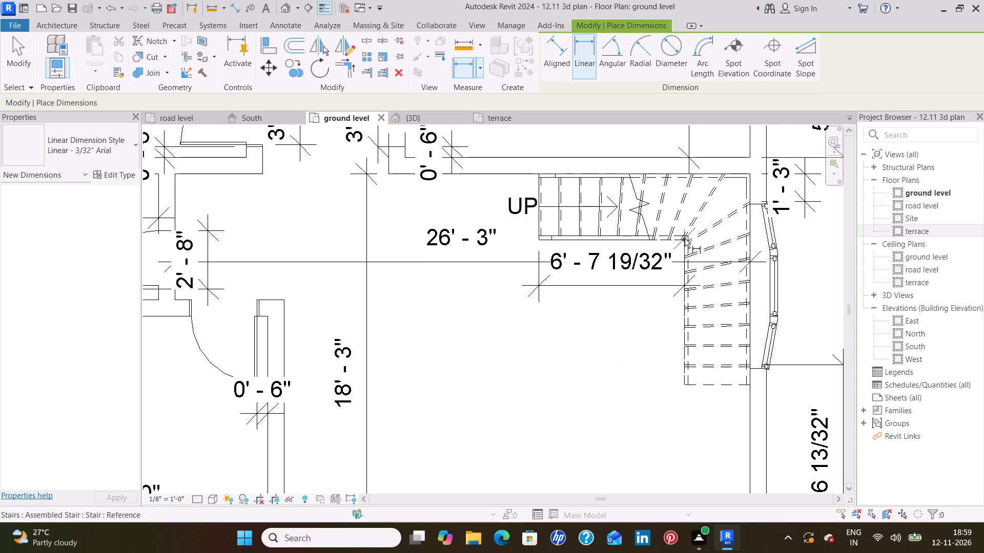
{"action": "left_click", "coordinate": [683, 384]}
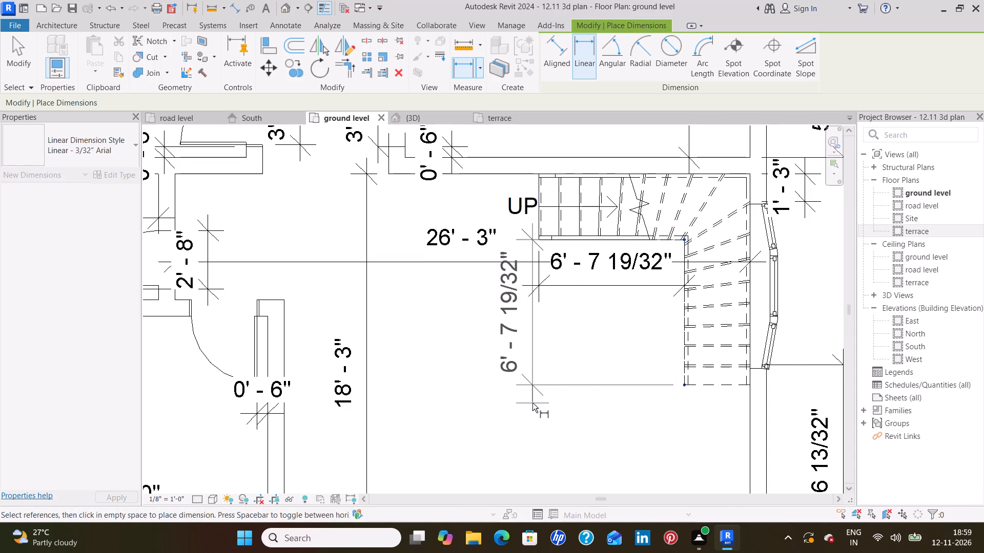
{"action": "left_click", "coordinate": [534, 403]}
{"action": "key", "text": "Escape"}
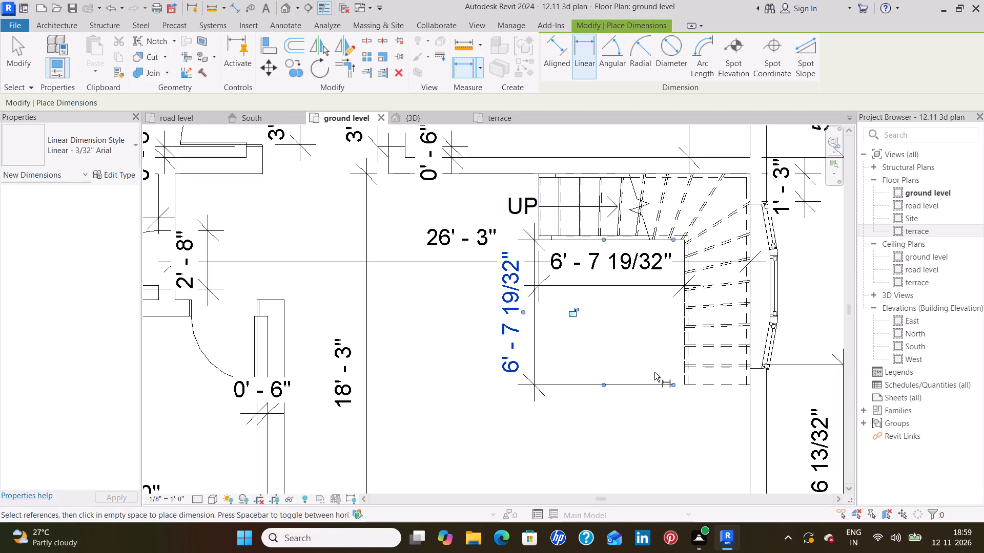
{"action": "key", "text": "Escape"}
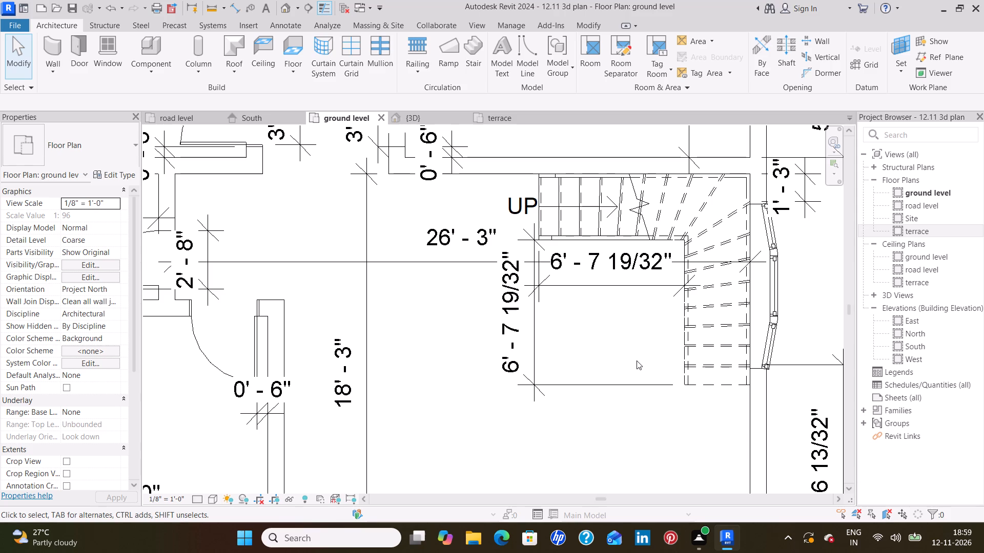
Check the whole ground level plan, from the stair area to all four facades, for completeness of the dimensions.
{"action": "scroll", "coordinate": [667, 355], "scroll_direction": "down", "scroll_amount": 1}
{"action": "middle_click_drag", "start_coordinate": [644, 362], "coordinate": [643, 364]}
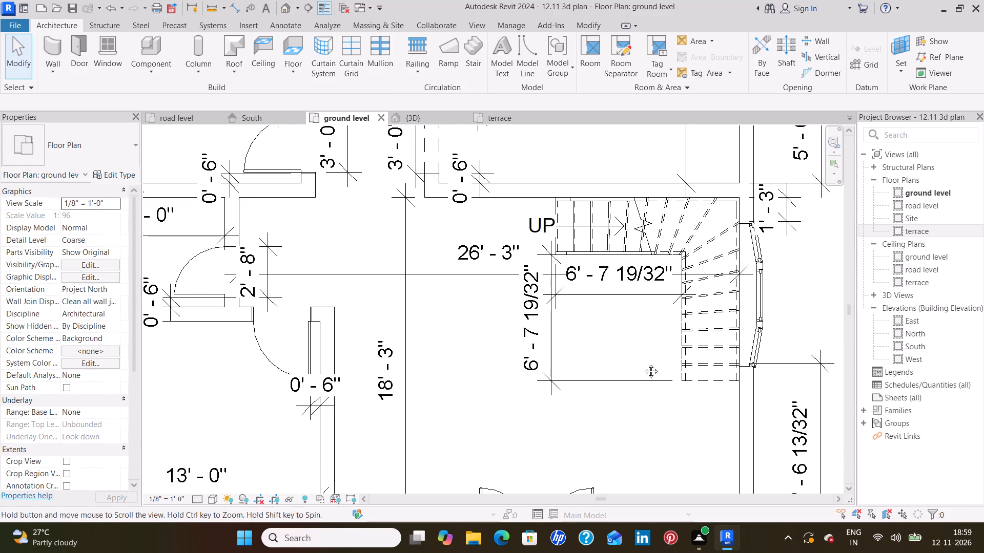
{"action": "middle_click_drag", "start_coordinate": [643, 364], "coordinate": [697, 392]}
{"action": "scroll", "coordinate": [661, 368], "scroll_direction": "down", "scroll_amount": 2}
{"action": "middle_click_drag", "start_coordinate": [651, 412], "coordinate": [651, 377]}
{"action": "scroll", "coordinate": [651, 373], "scroll_direction": "down", "scroll_amount": 3}
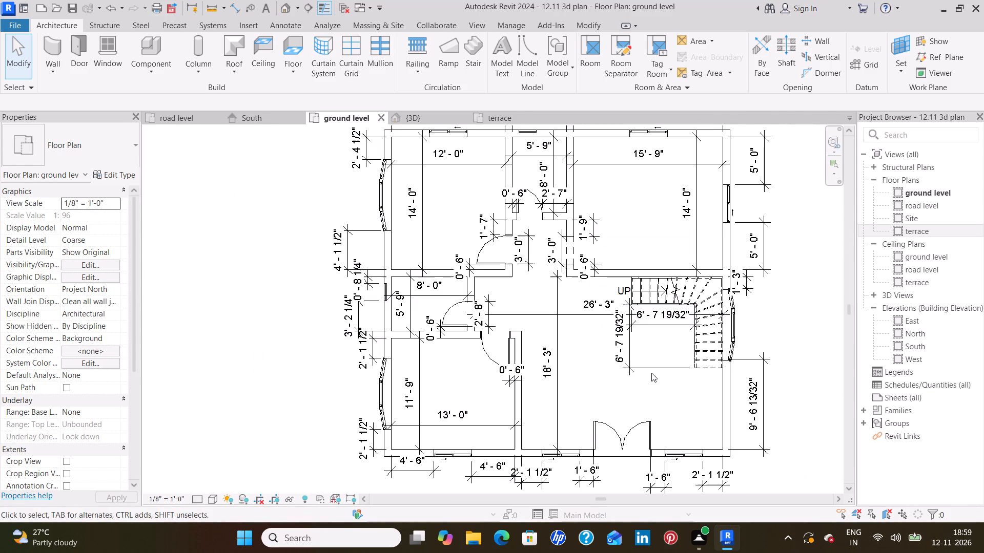
{"action": "middle_click_drag", "start_coordinate": [654, 392], "coordinate": [678, 344]}
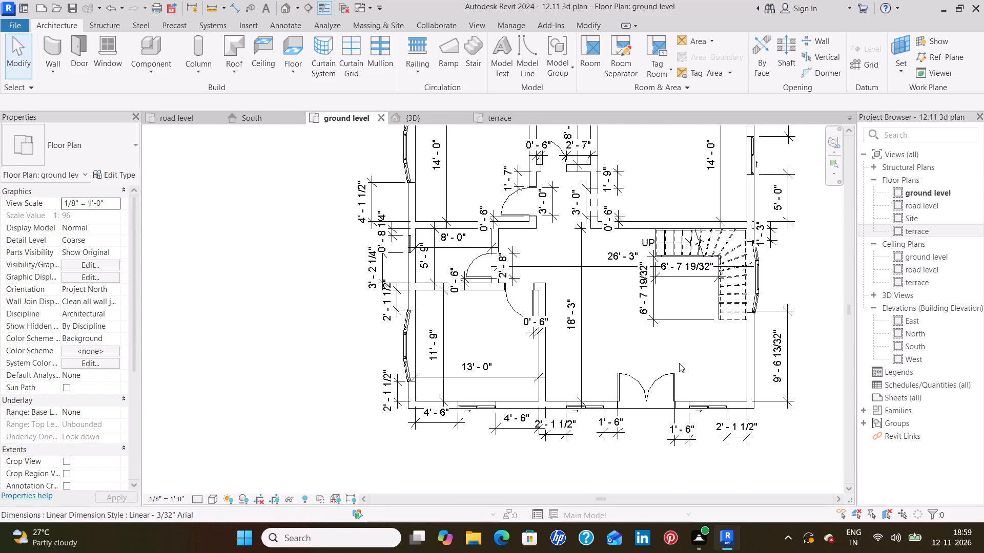
{"action": "scroll", "coordinate": [690, 360], "scroll_direction": "up", "scroll_amount": 3}
{"action": "scroll", "coordinate": [693, 360], "scroll_direction": "down", "scroll_amount": 4}
{"action": "middle_click_drag", "start_coordinate": [697, 363], "coordinate": [696, 402]}
{"action": "scroll", "coordinate": [697, 394], "scroll_direction": "down", "scroll_amount": 2}
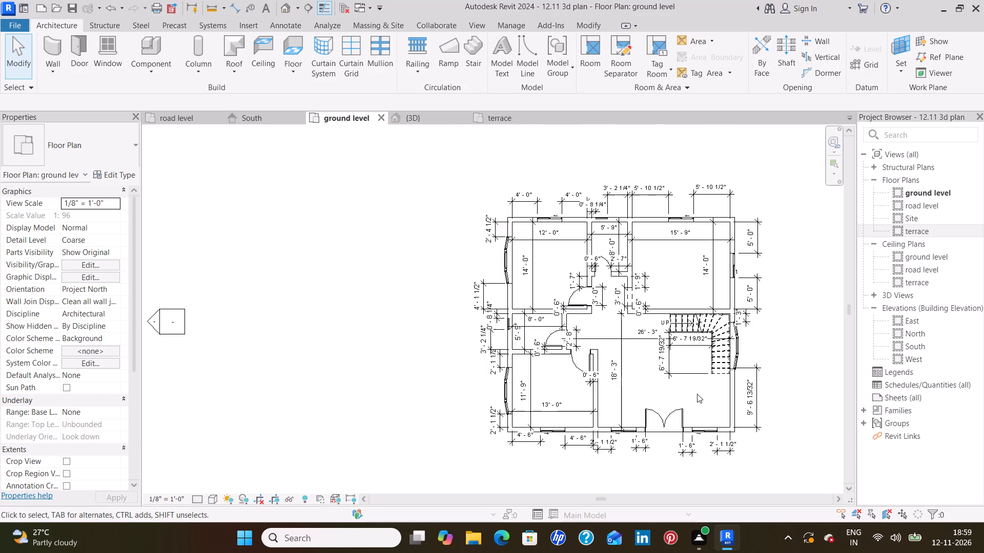
{"action": "scroll", "coordinate": [659, 375], "scroll_direction": "up", "scroll_amount": 2}
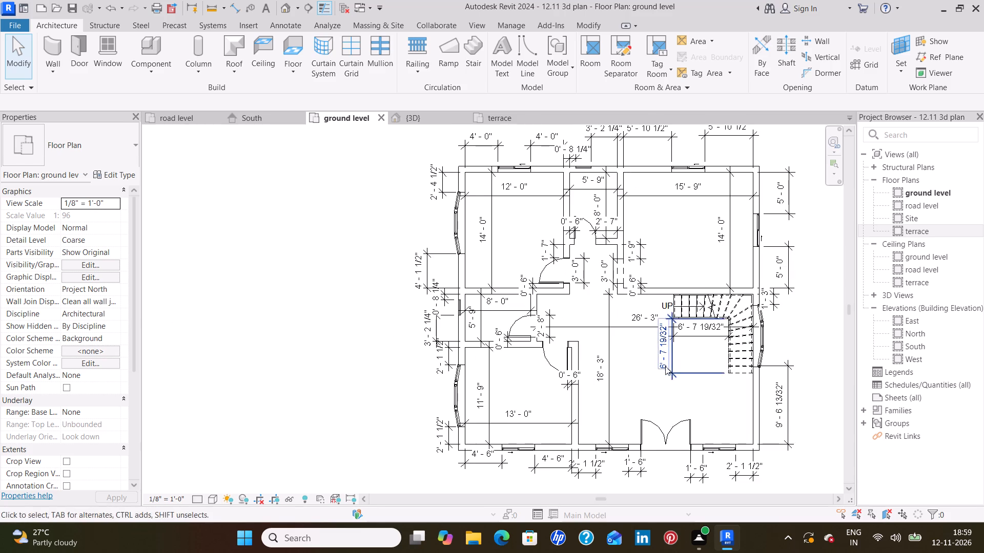
{"action": "middle_click_drag", "start_coordinate": [665, 364], "coordinate": [651, 396]}
{"action": "scroll", "coordinate": [633, 379], "scroll_direction": "down", "scroll_amount": 1}
{"action": "middle_click_drag", "start_coordinate": [662, 291], "coordinate": [662, 272]}
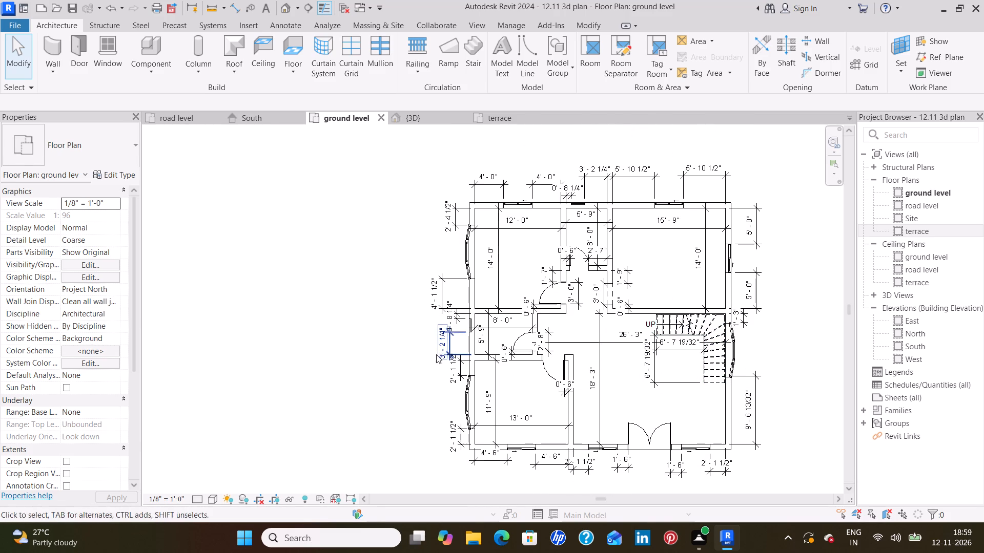
Start a PDF export of the current ground level view and set its save location to the Desktop.
{"action": "left_click", "coordinate": [13, 24]}
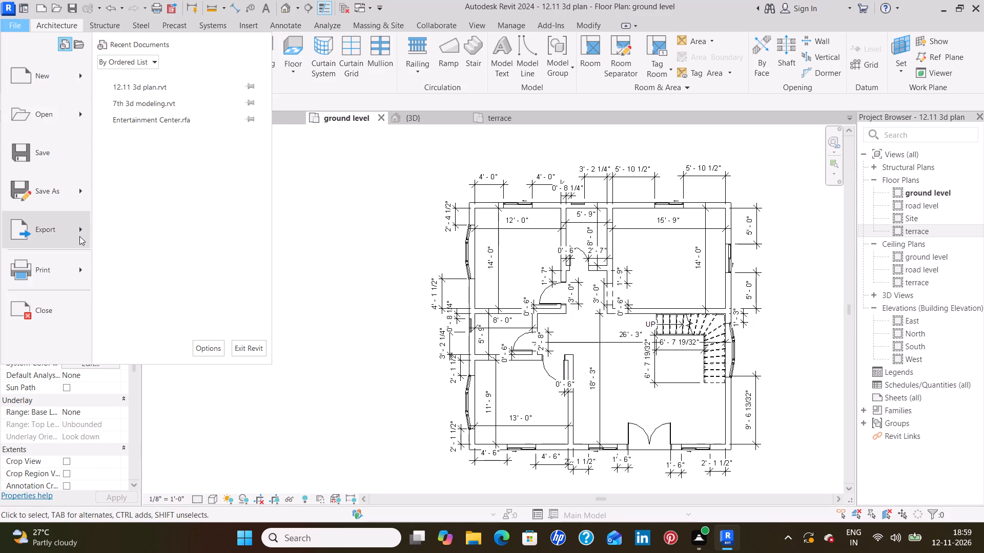
{"action": "left_click", "coordinate": [79, 231]}
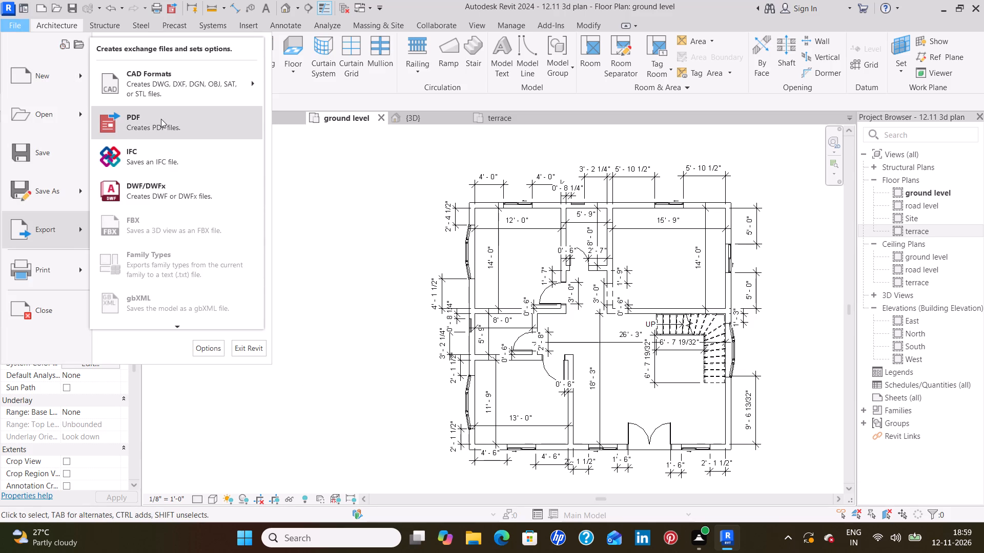
{"action": "left_click", "coordinate": [161, 119]}
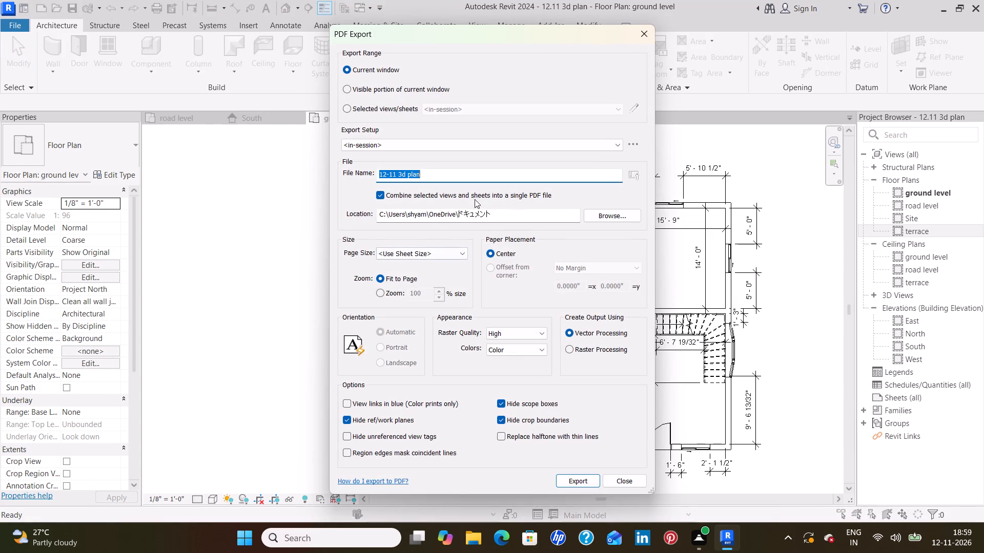
{"action": "left_click", "coordinate": [534, 175]}
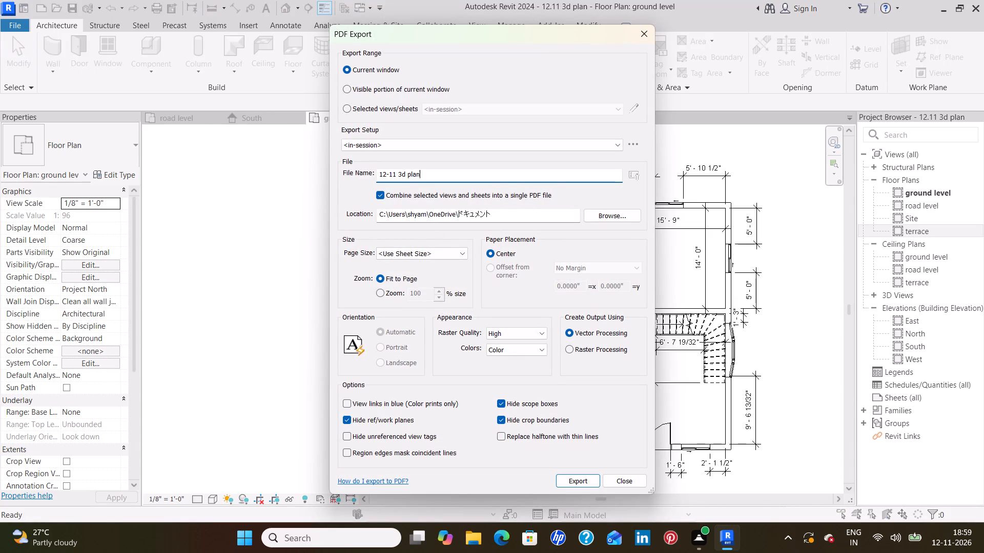
{"action": "left_click", "coordinate": [599, 215]}
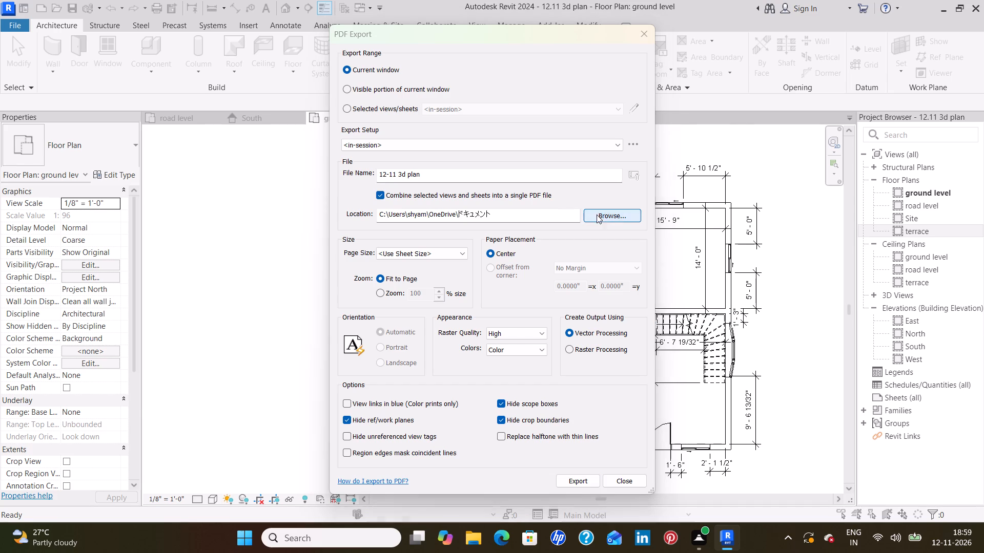
{"action": "left_click", "coordinate": [299, 363]}
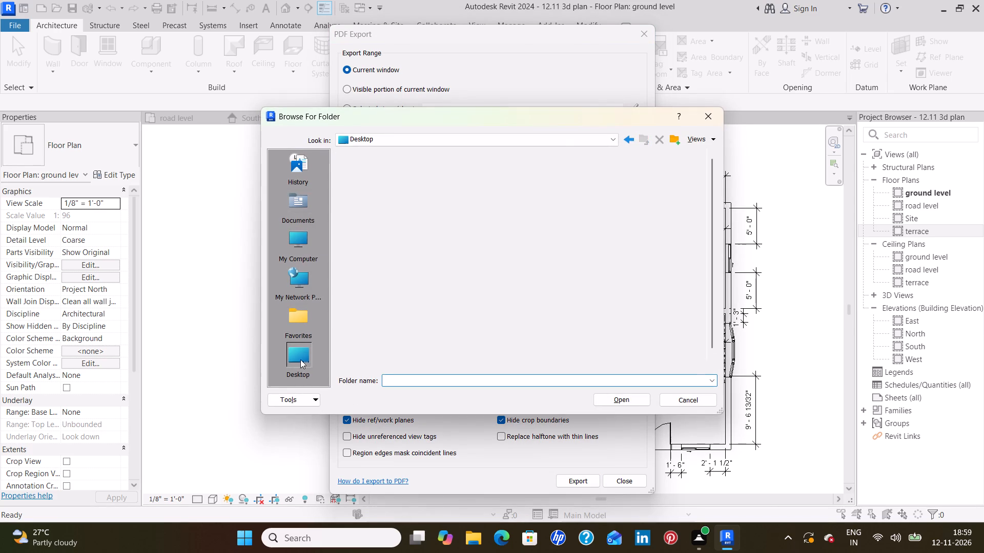
{"action": "left_click", "coordinate": [616, 399]}
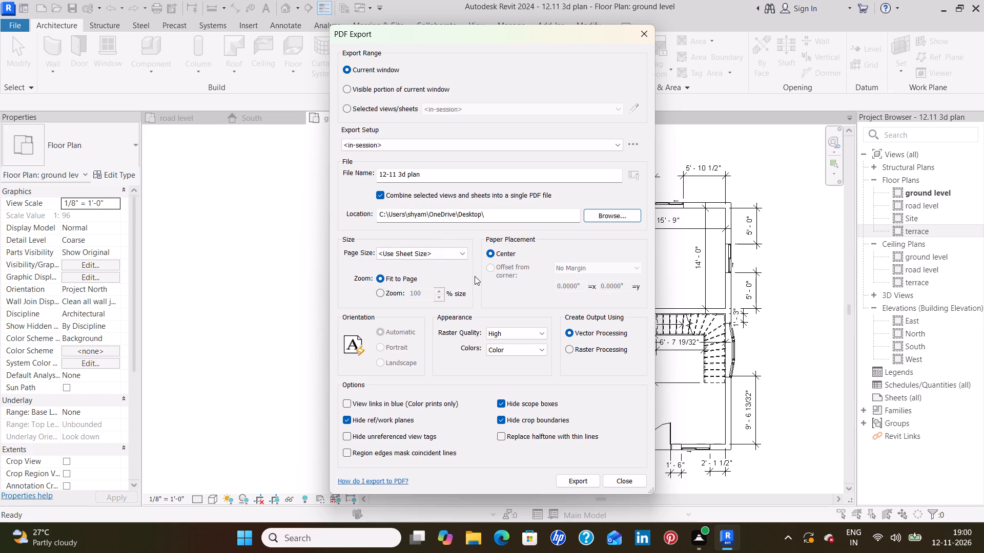
Set the PDF page size to ISO A4 : 210 x 297 mm.
{"action": "left_click", "coordinate": [464, 255]}
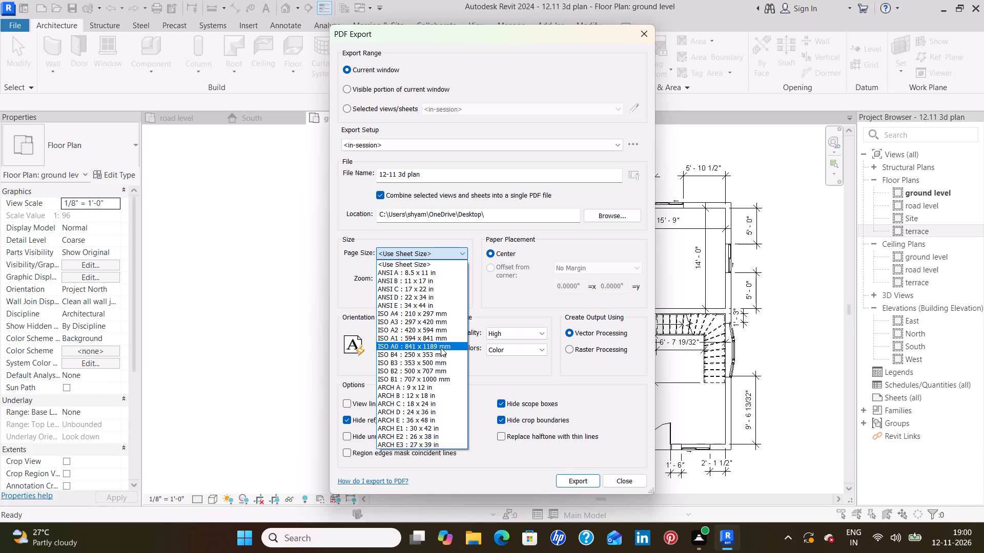
{"action": "scroll", "coordinate": [440, 347], "scroll_direction": "down", "scroll_amount": 8}
{"action": "scroll", "coordinate": [427, 352], "scroll_direction": "up", "scroll_amount": 7}
{"action": "left_click", "coordinate": [425, 311]}
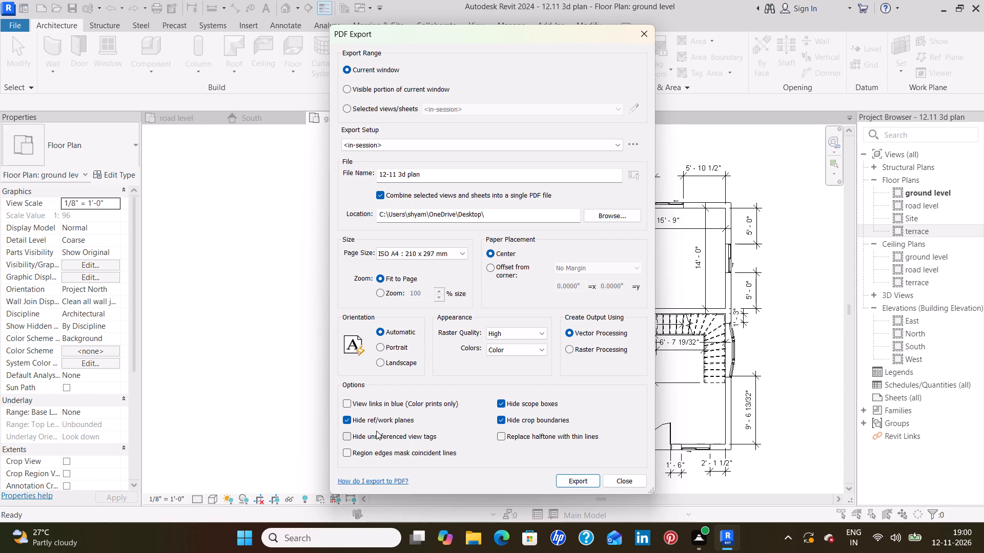
Run the PDF export and save its settings for future sessions as a setup named "dim plan".
{"action": "left_click", "coordinate": [579, 480]}
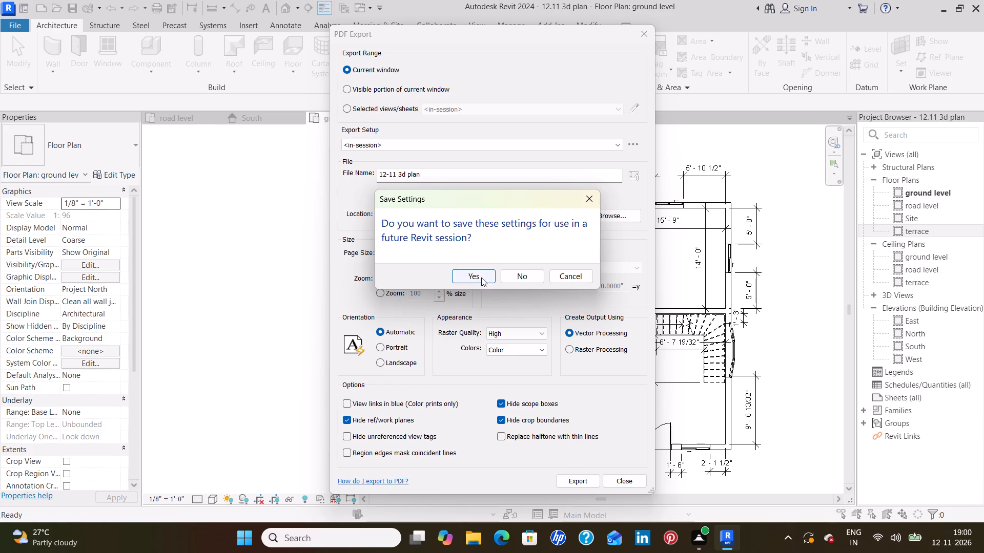
{"action": "left_click", "coordinate": [481, 277]}
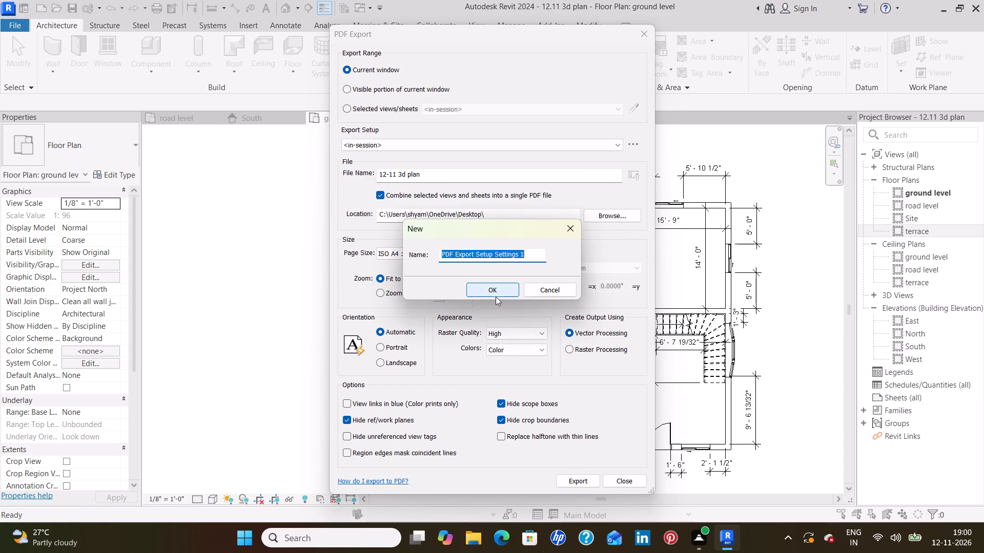
{"action": "left_click", "coordinate": [533, 255]}
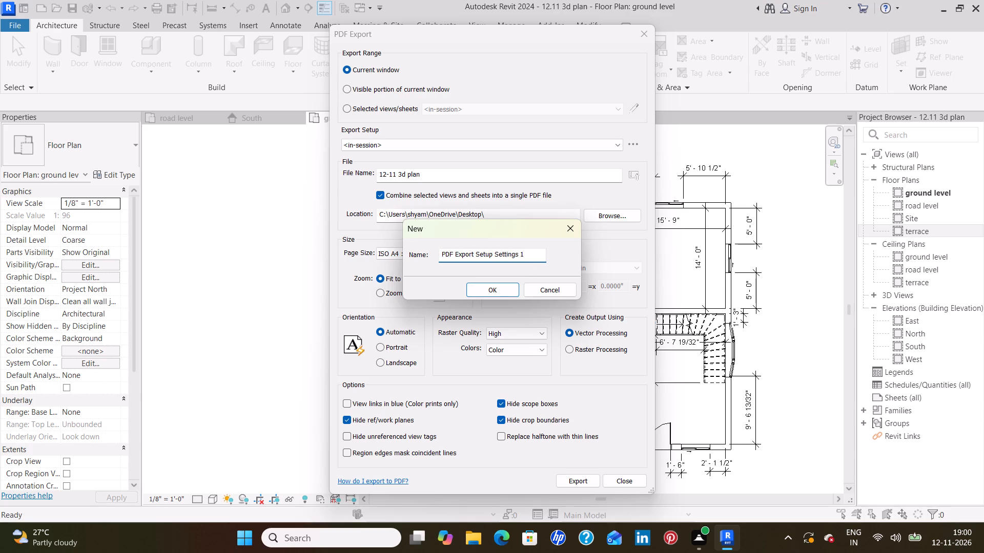
{"action": "key", "text": "BackSpace"}
{"action": "key", "text": "BackSpace"}
{"action": "key", "text": "BackSpace"}
{"action": "key", "text": "BackSpace"}
{"action": "key", "text": "BackSpace"}
{"action": "key", "text": "BackSpace"}
{"action": "key", "text": "BackSpace"}
{"action": "key", "text": "BackSpace"}
{"action": "key", "text": "BackSpace"}
{"action": "key", "text": "BackSpace"}
{"action": "key", "text": "BackSpace"}
{"action": "key", "text": "BackSpace"}
{"action": "key", "text": "BackSpace"}
{"action": "key", "text": "BackSpace"}
{"action": "key", "text": "BackSpace"}
{"action": "key", "text": "BackSpace"}
{"action": "key", "text": "BackSpace"}
{"action": "key", "text": "BackSpace"}
{"action": "key", "text": "BackSpace"}
{"action": "key", "text": "BackSpace"}
{"action": "key", "text": "BackSpace"}
{"action": "key", "text": "BackSpace"}
{"action": "key", "text": "BackSpace"}
{"action": "key", "text": "BackSpace"}
{"action": "key", "text": "BackSpace"}
{"action": "key", "text": "BackSpace"}
{"action": "key", "text": "BackSpace"}
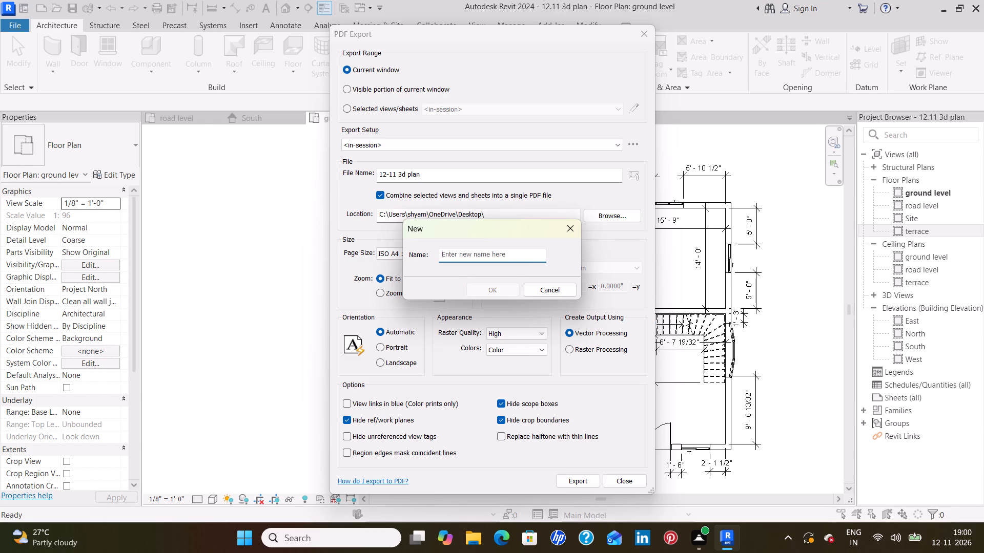
{"action": "type", "text": "dim"}
{"action": "key", "text": "space"}
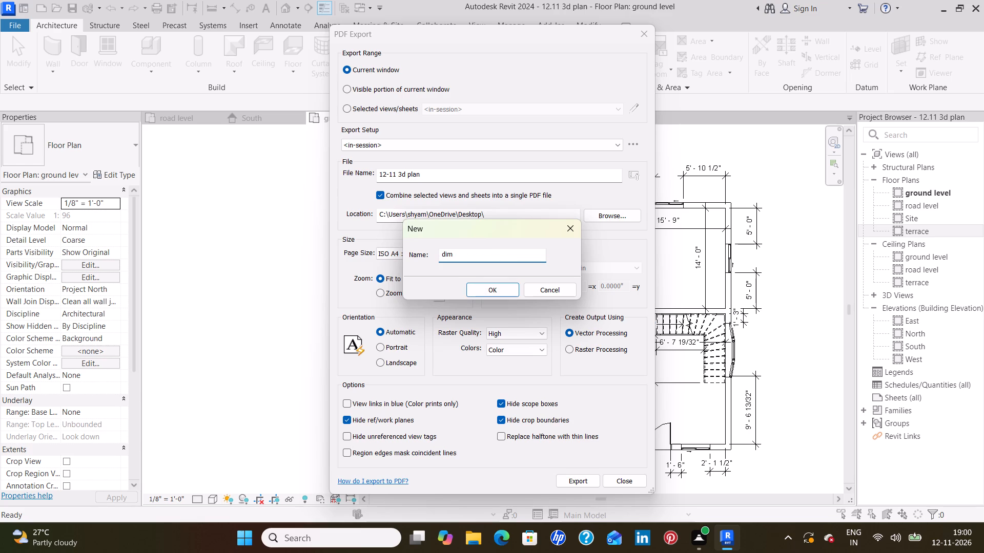
{"action": "type", "text": "lan"}
{"action": "key", "text": "BackSpace"}
{"action": "key", "text": "BackSpace"}
{"action": "key", "text": "BackSpace"}
{"action": "type", "text": "plan"}
{"action": "left_click", "coordinate": [496, 292]}
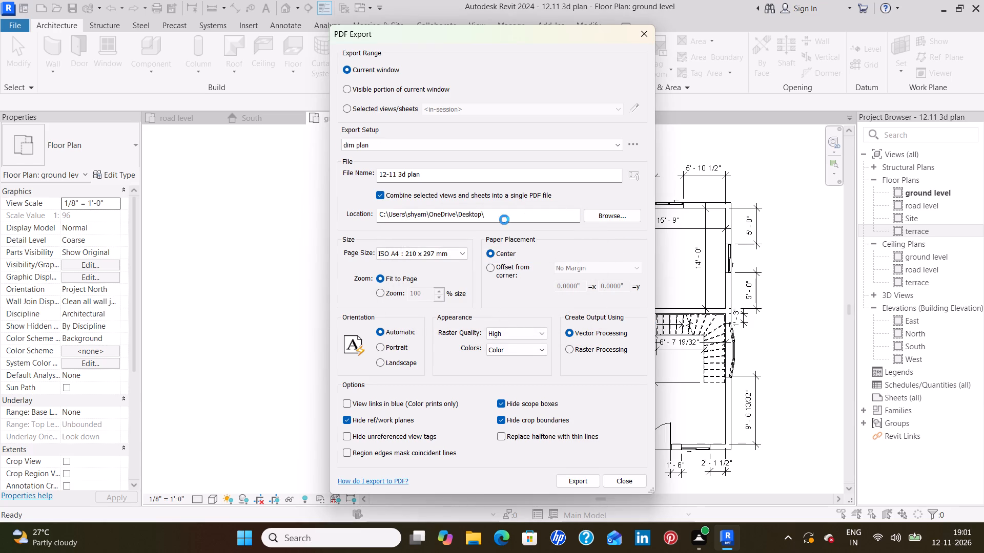
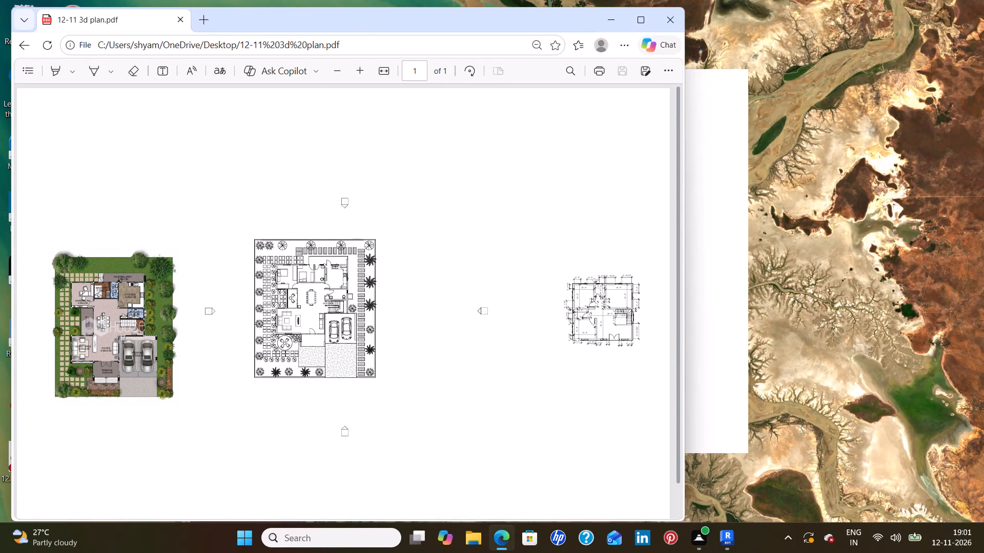
Examine the dimensioned floor plan in the exported 12-11 3d plan PDF for legibility and completeness of its dimensions.
{"action": "scroll", "coordinate": [621, 318], "scroll_direction": "up", "scroll_amount": 7}
{"action": "middle_click_drag", "start_coordinate": [581, 354], "coordinate": [601, 310], "text": "ctrl"}
{"action": "scroll", "coordinate": [609, 328], "scroll_direction": "up", "scroll_amount": 6, "text": "ctrl"}
{"action": "middle_click_drag", "start_coordinate": [608, 327], "coordinate": [584, 344], "text": "ctrl"}
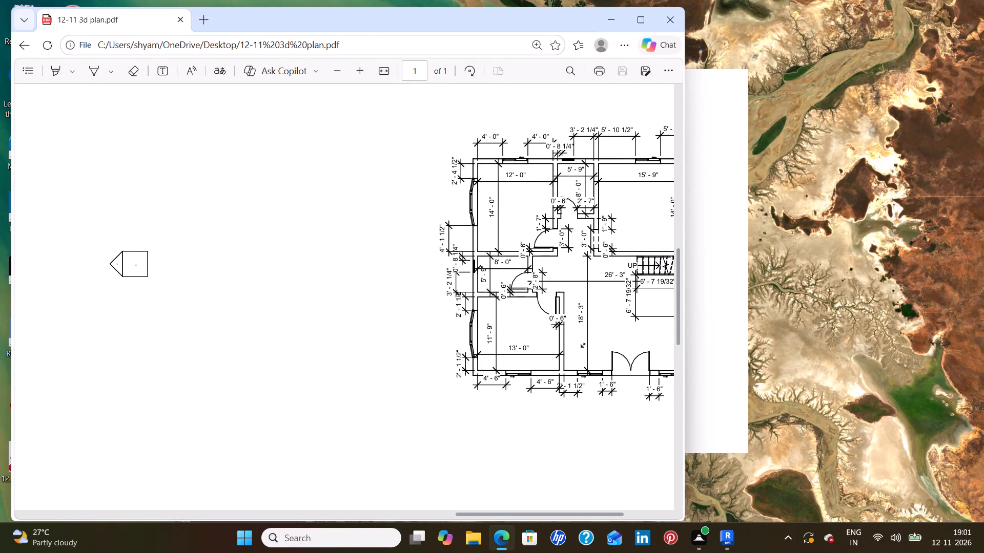
{"action": "middle_click_drag", "start_coordinate": [584, 344], "coordinate": [643, 328], "text": "ctrl"}
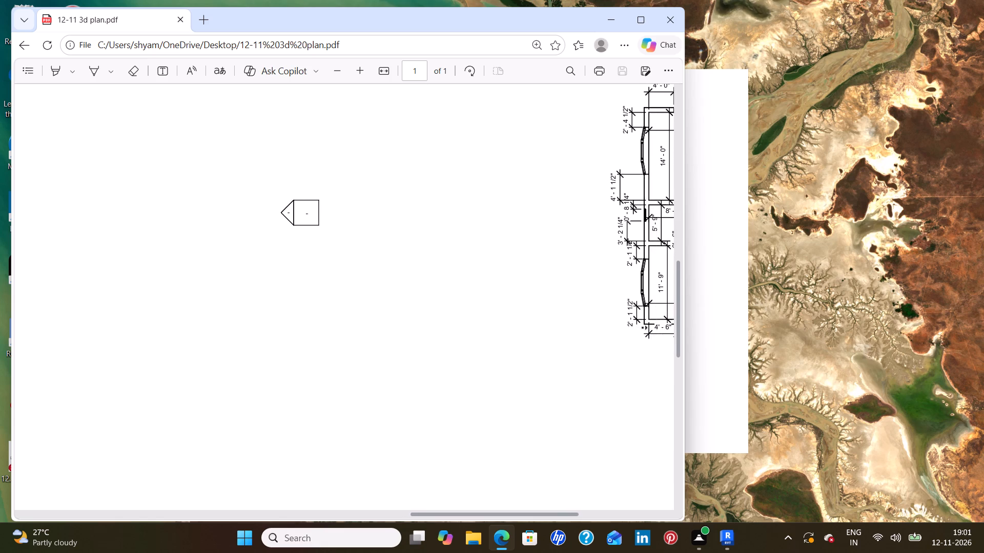
{"action": "middle_click_drag", "start_coordinate": [643, 328], "coordinate": [651, 326], "text": "ctrl"}
{"action": "middle_click_drag", "start_coordinate": [650, 328], "coordinate": [640, 281], "text": "ctrl"}
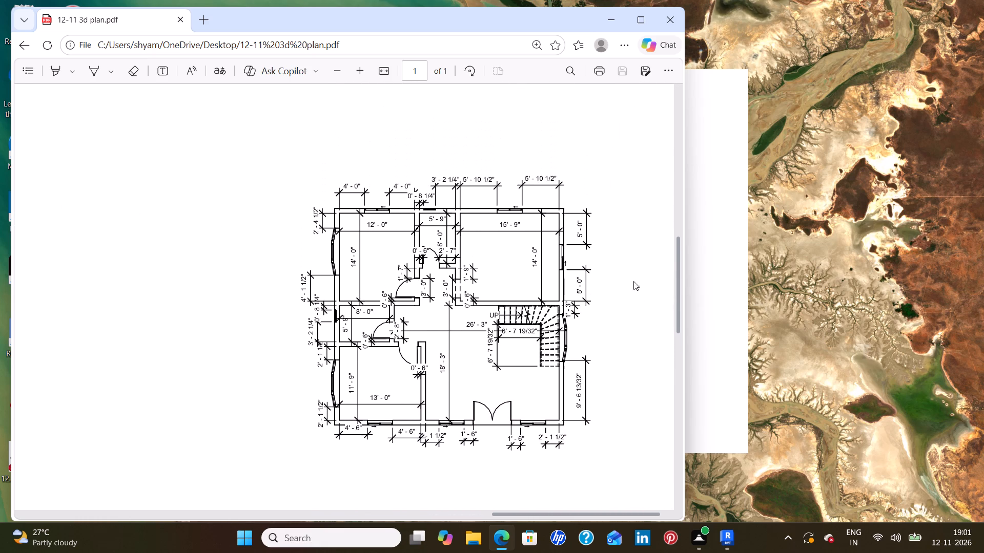
{"action": "scroll", "coordinate": [461, 403], "scroll_direction": "up", "scroll_amount": 2}
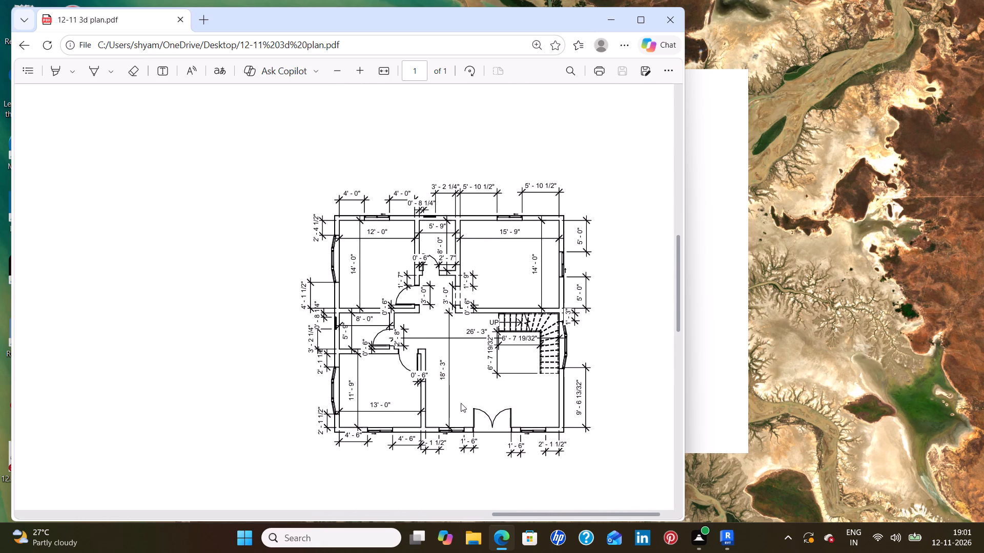
{"action": "scroll", "coordinate": [461, 403], "scroll_direction": "up", "scroll_amount": 2}
{"action": "middle_click_drag", "start_coordinate": [484, 336], "coordinate": [495, 375], "text": "ctrl"}
{"action": "scroll", "coordinate": [500, 348], "scroll_direction": "down", "scroll_amount": 4}
{"action": "middle_click_drag", "start_coordinate": [490, 314], "coordinate": [473, 317], "text": "ctrl"}
{"action": "middle_click_drag", "start_coordinate": [471, 317], "coordinate": [483, 313], "text": "ctrl"}
{"action": "scroll", "coordinate": [473, 310], "scroll_direction": "up", "scroll_amount": 5}
{"action": "middle_click_drag", "start_coordinate": [456, 315], "coordinate": [471, 308], "text": "ctrl"}
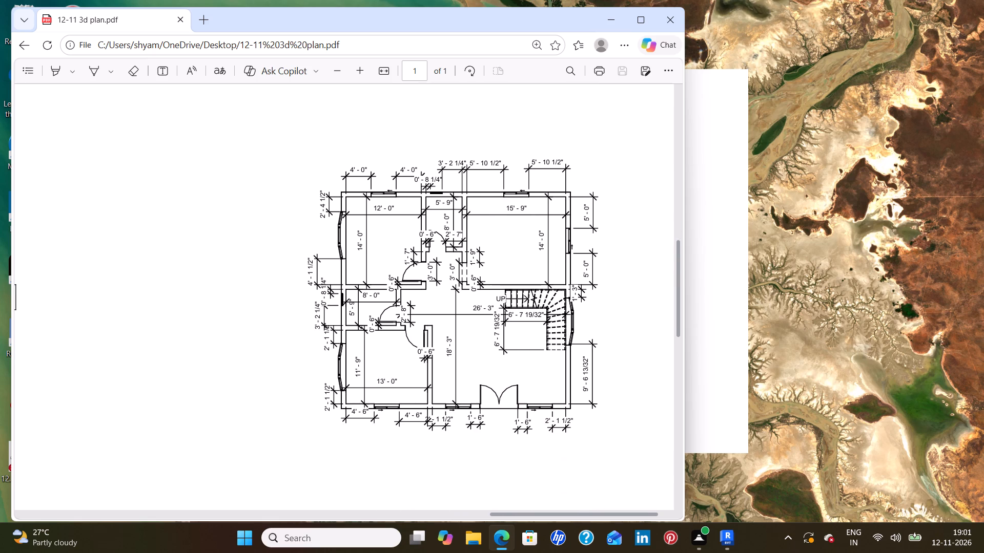
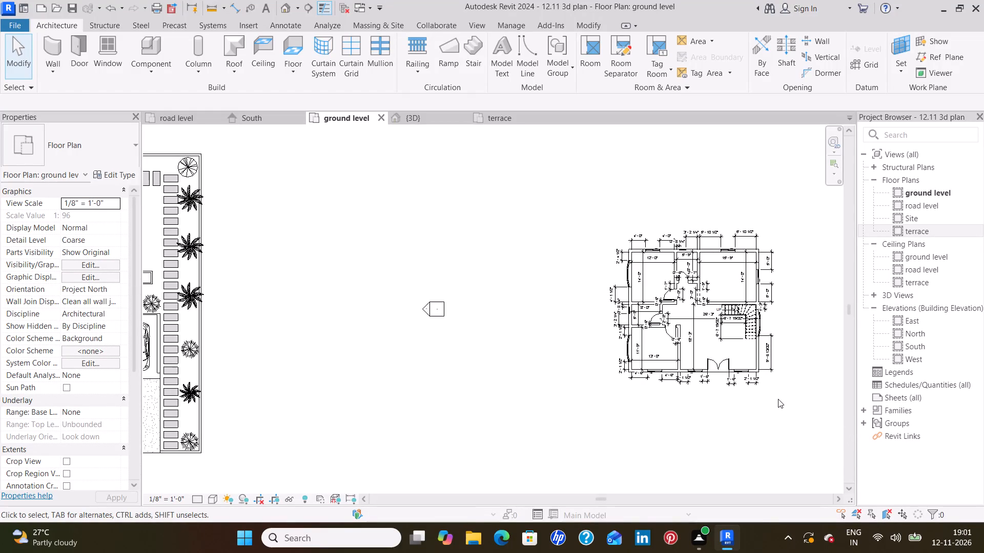
Delete the separate dimensioned house floor plan beside the landscaped site plan, including all its walls, stairs and dimensions.
{"action": "left_click_drag", "start_coordinate": [779, 398], "coordinate": [580, 215]}
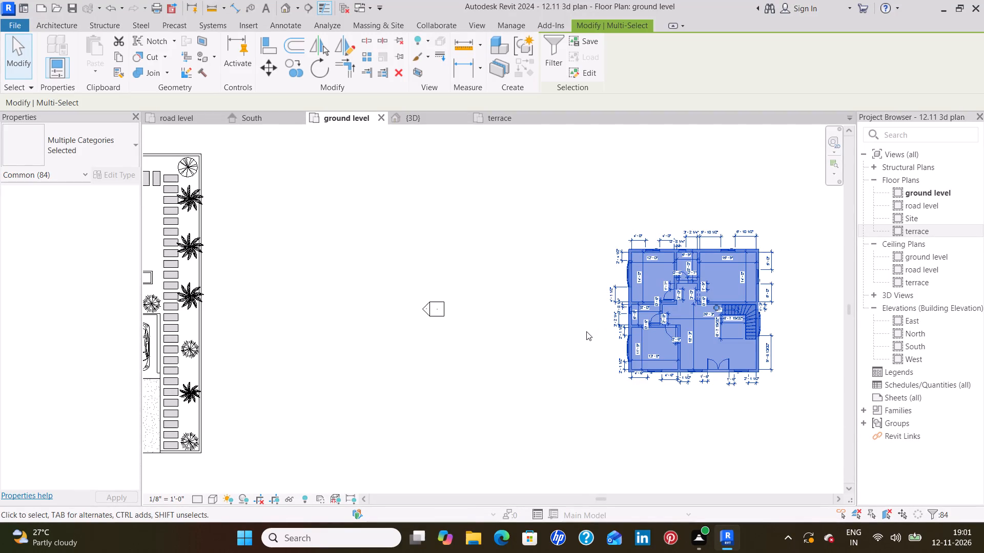
{"action": "key", "text": "Delete"}
{"action": "scroll", "coordinate": [586, 331], "scroll_direction": "down", "scroll_amount": 4}
{"action": "middle_click_drag", "start_coordinate": [456, 291], "coordinate": [621, 273]}
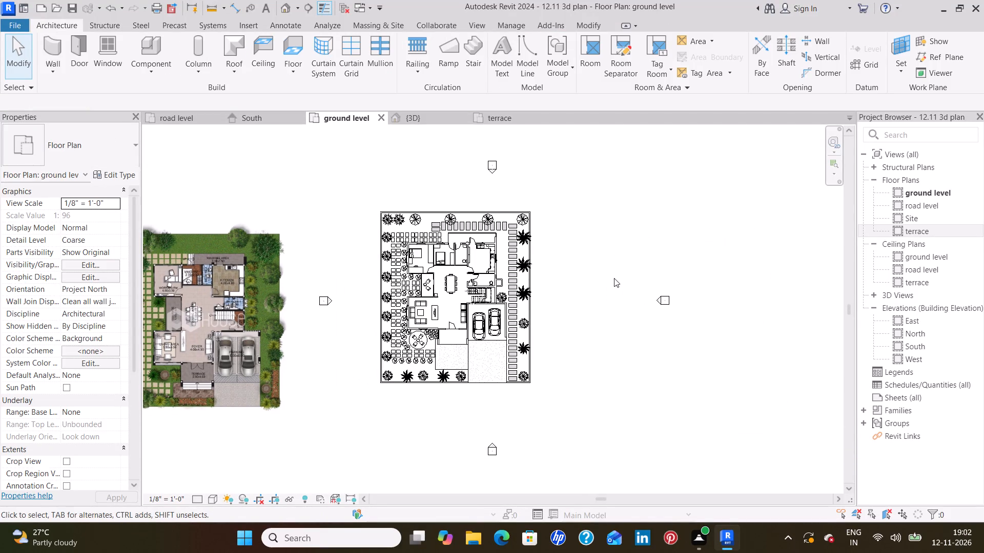
{"action": "scroll", "coordinate": [547, 334], "scroll_direction": "up", "scroll_amount": 1}
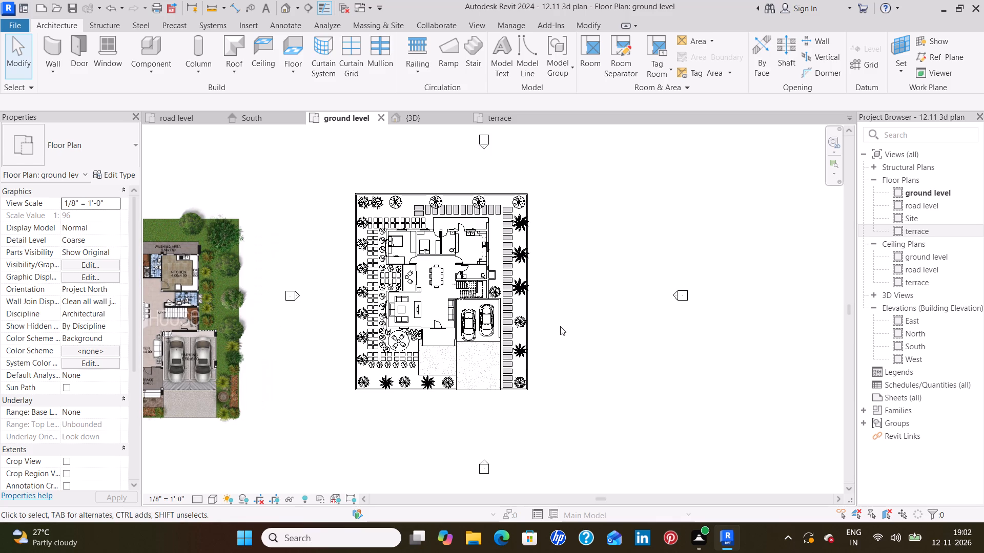
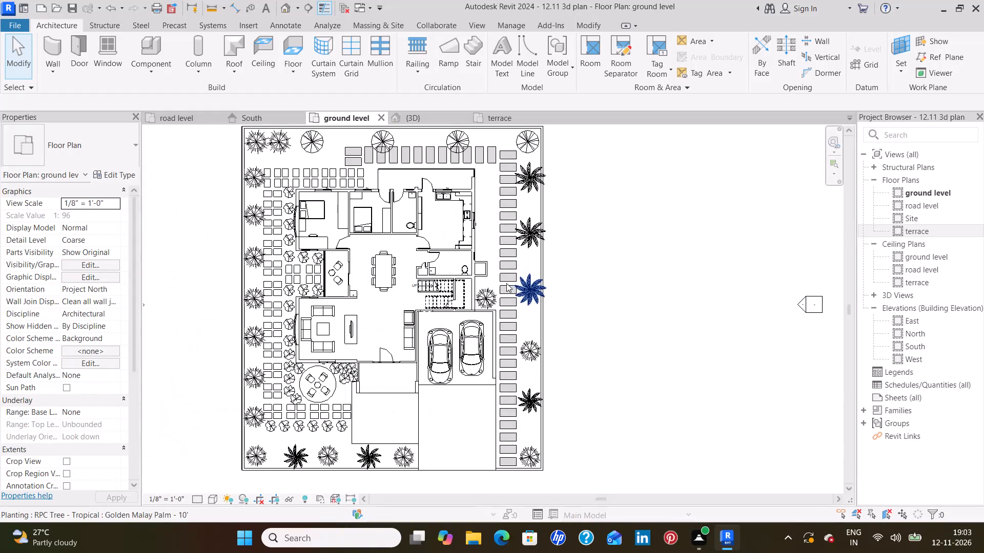
Inspect the remaining landscaped ground level plan, checking the house interior, staircase, parking area, and the paving and trees along the plot boundary.
{"action": "middle_click_drag", "start_coordinate": [480, 226], "coordinate": [492, 282]}
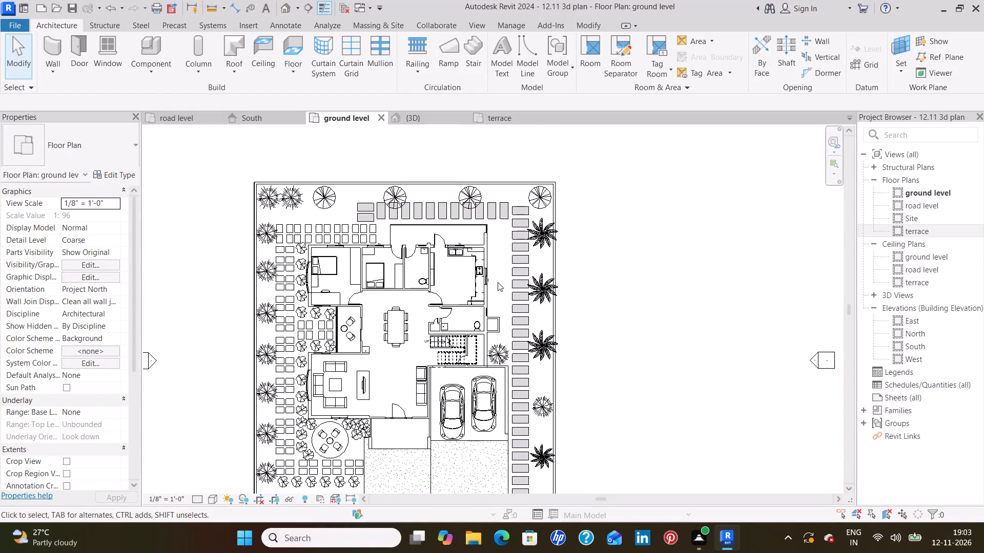
{"action": "scroll", "coordinate": [489, 269], "scroll_direction": "up", "scroll_amount": 1}
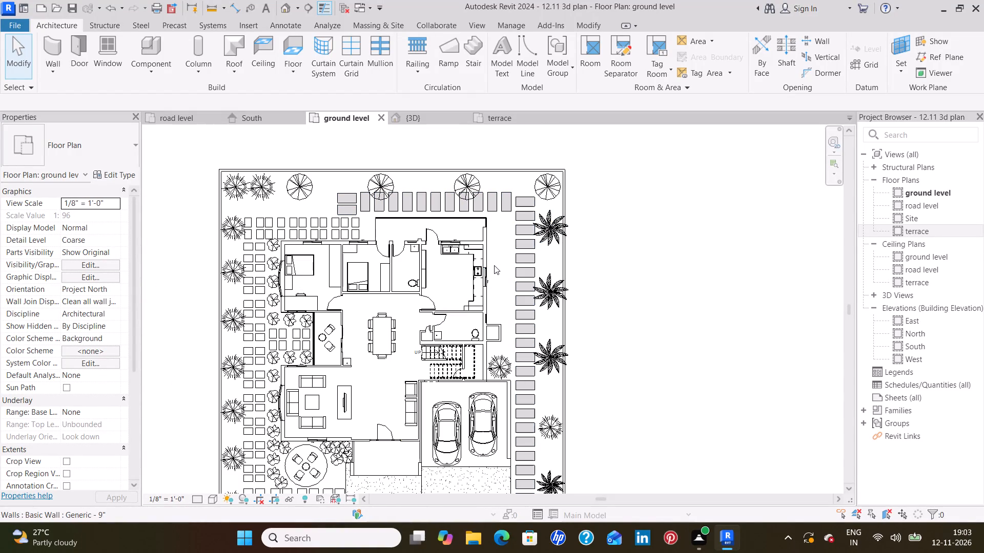
{"action": "scroll", "coordinate": [494, 231], "scroll_direction": "up", "scroll_amount": 1}
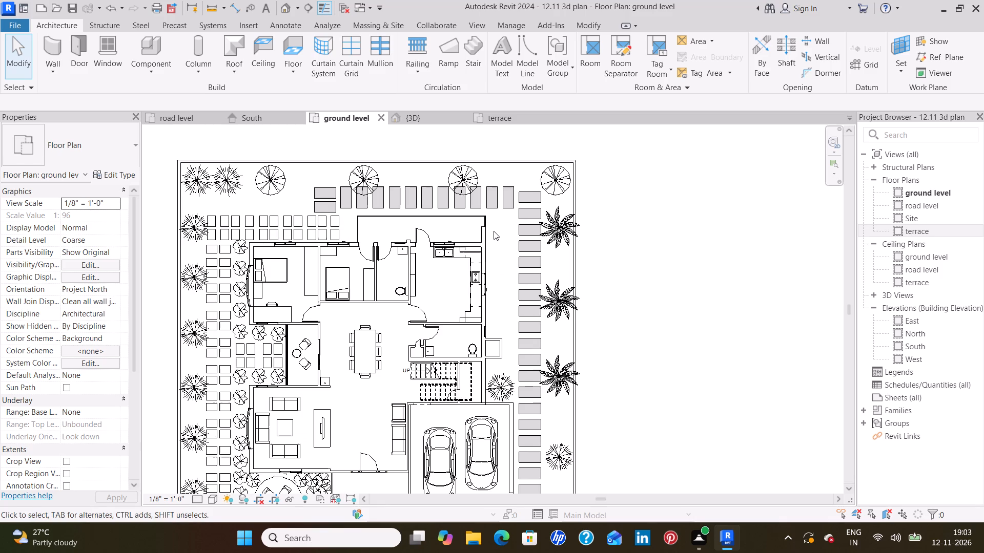
{"action": "middle_click_drag", "start_coordinate": [603, 320], "coordinate": [541, 327]}
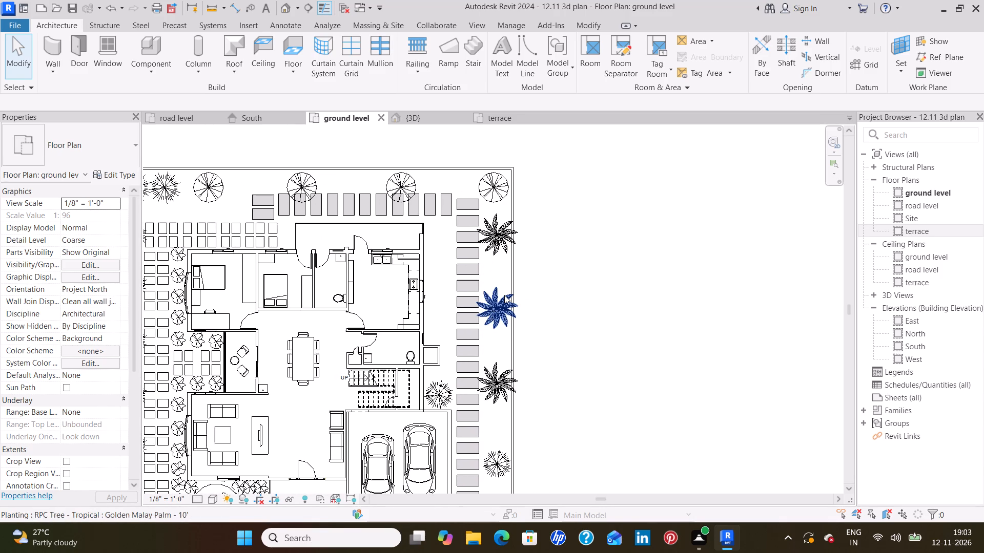
{"action": "scroll", "coordinate": [504, 295], "scroll_direction": "up", "scroll_amount": 2}
{"action": "scroll", "coordinate": [586, 263], "scroll_direction": "down", "scroll_amount": 5}
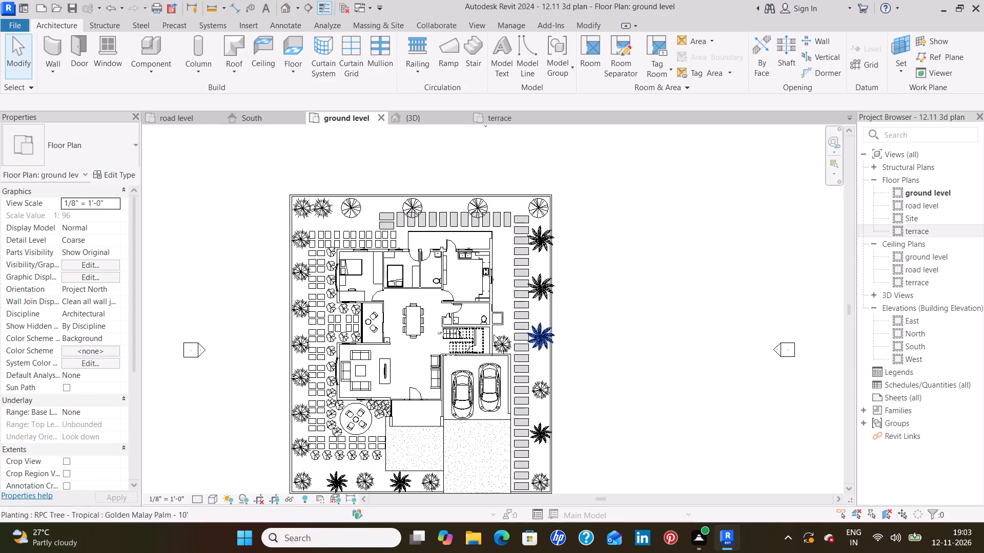
{"action": "scroll", "coordinate": [548, 348], "scroll_direction": "up", "scroll_amount": 3}
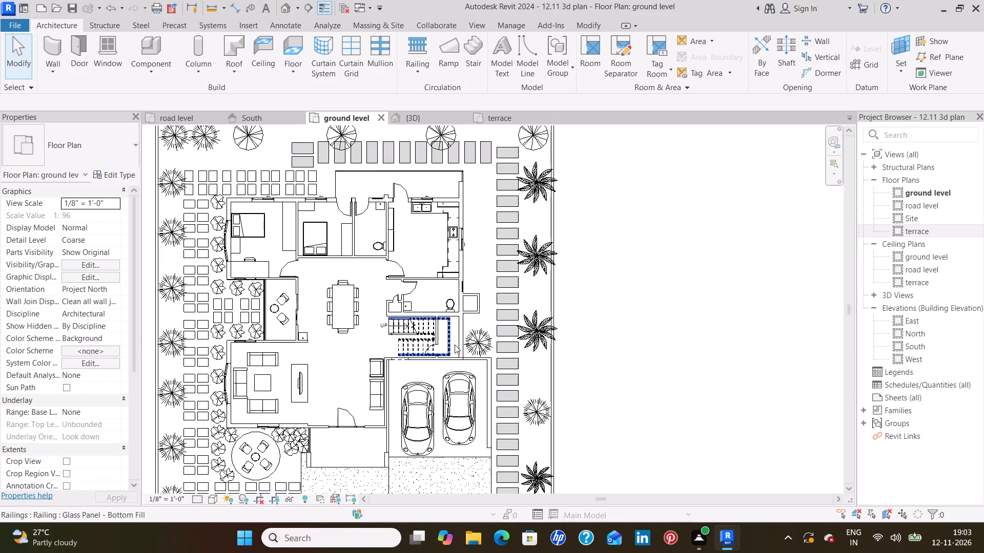
{"action": "scroll", "coordinate": [455, 345], "scroll_direction": "up", "scroll_amount": 4}
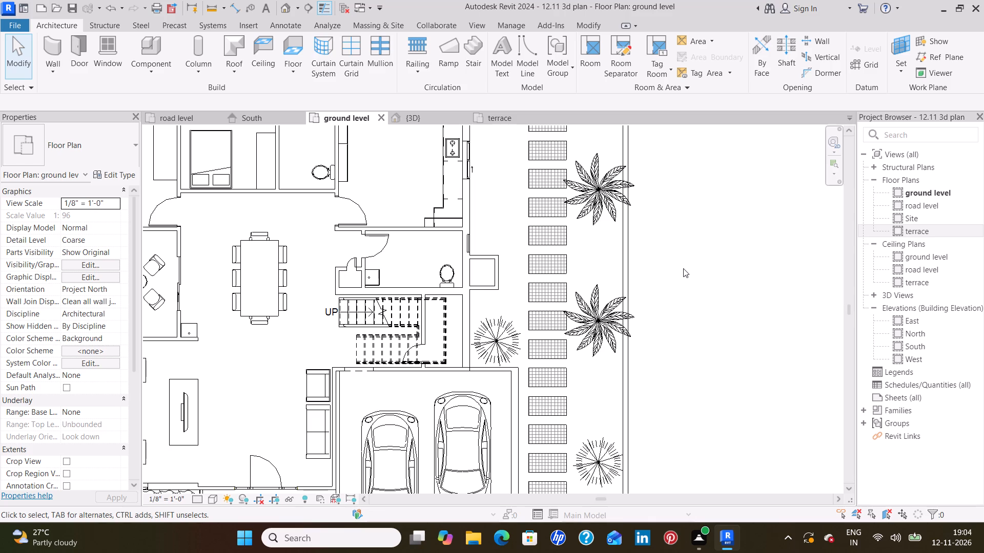
{"action": "scroll", "coordinate": [688, 245], "scroll_direction": "down", "scroll_amount": 2}
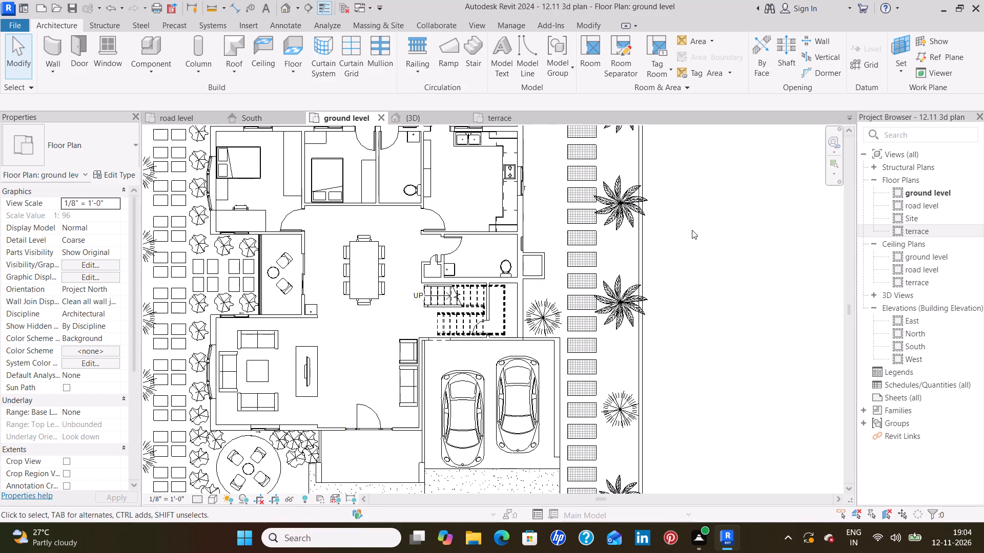
{"action": "middle_click_drag", "start_coordinate": [692, 230], "coordinate": [664, 308]}
{"action": "middle_click_drag", "start_coordinate": [665, 174], "coordinate": [659, 297]}
{"action": "scroll", "coordinate": [663, 275], "scroll_direction": "down", "scroll_amount": 1}
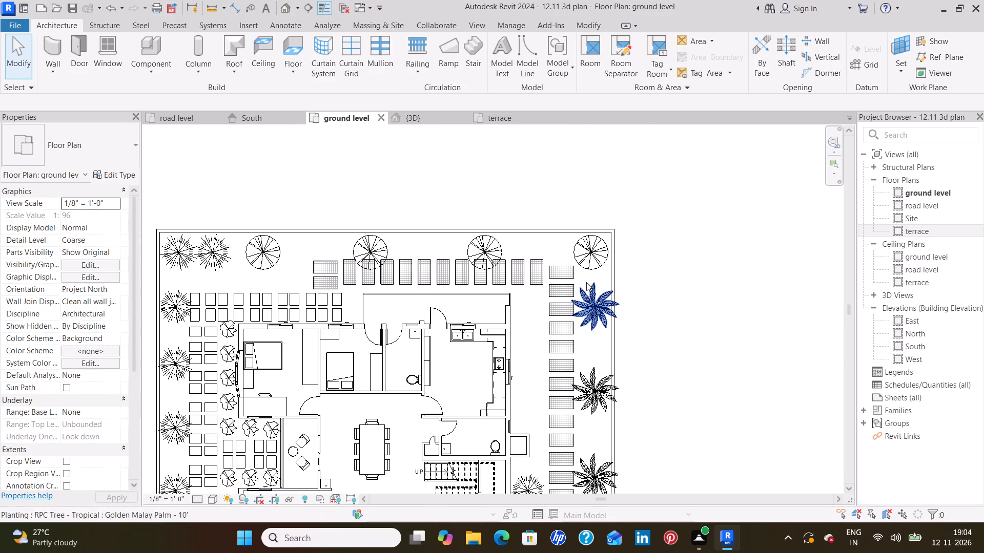
{"action": "scroll", "coordinate": [547, 280], "scroll_direction": "up", "scroll_amount": 2}
{"action": "scroll", "coordinate": [579, 253], "scroll_direction": "up", "scroll_amount": 2}
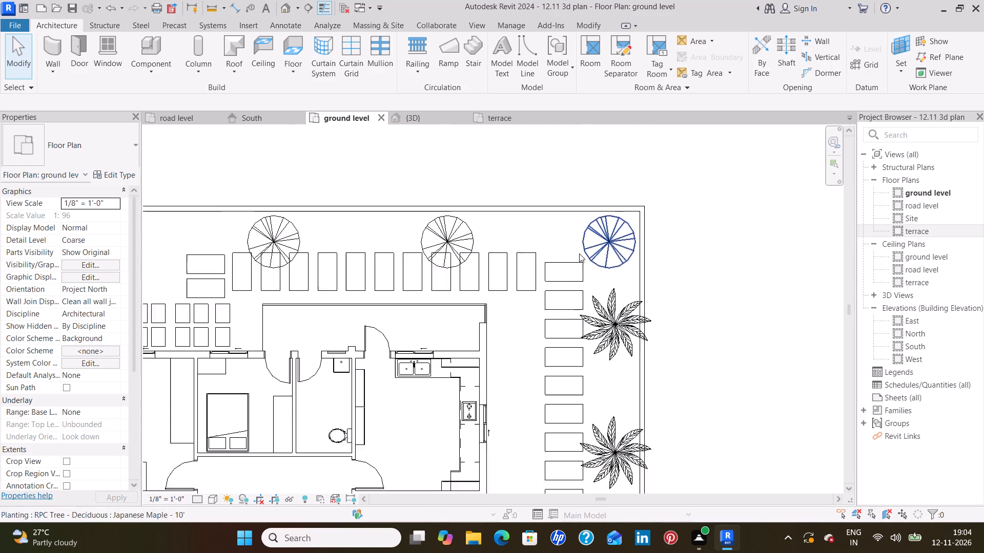
{"action": "scroll", "coordinate": [579, 253], "scroll_direction": "up", "scroll_amount": 1}
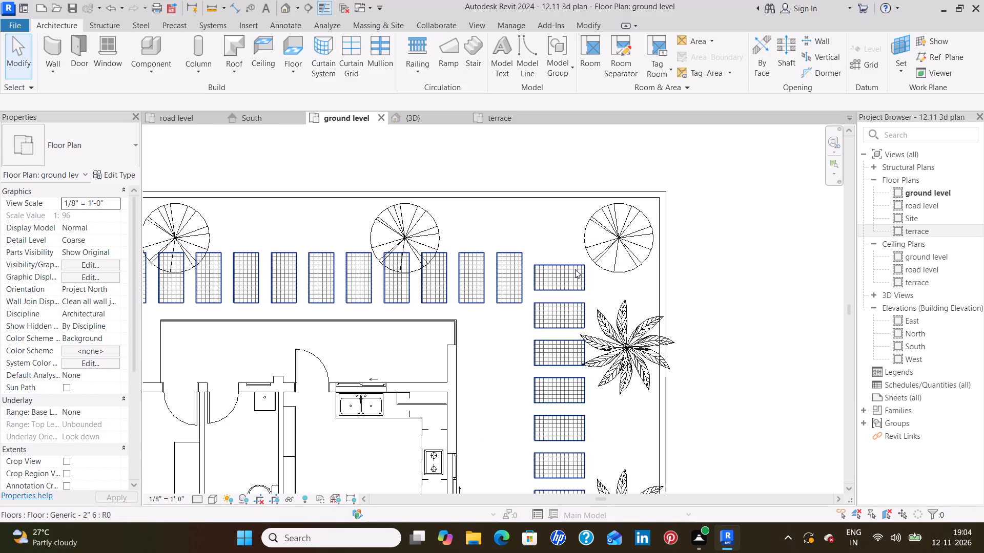
{"action": "scroll", "coordinate": [575, 269], "scroll_direction": "down", "scroll_amount": 3}
{"action": "scroll", "coordinate": [575, 269], "scroll_direction": "up", "scroll_amount": 3}
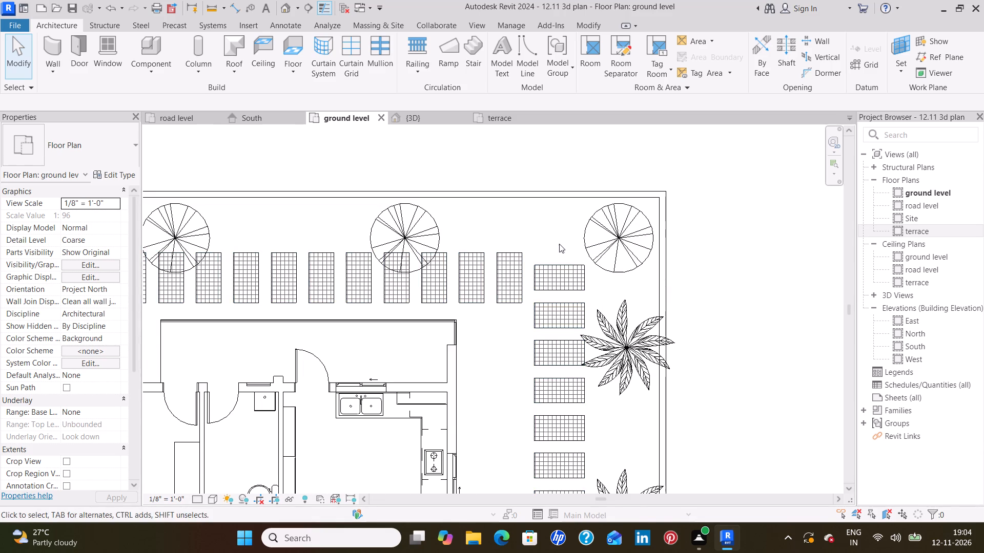
{"action": "scroll", "coordinate": [559, 244], "scroll_direction": "down", "scroll_amount": 4}
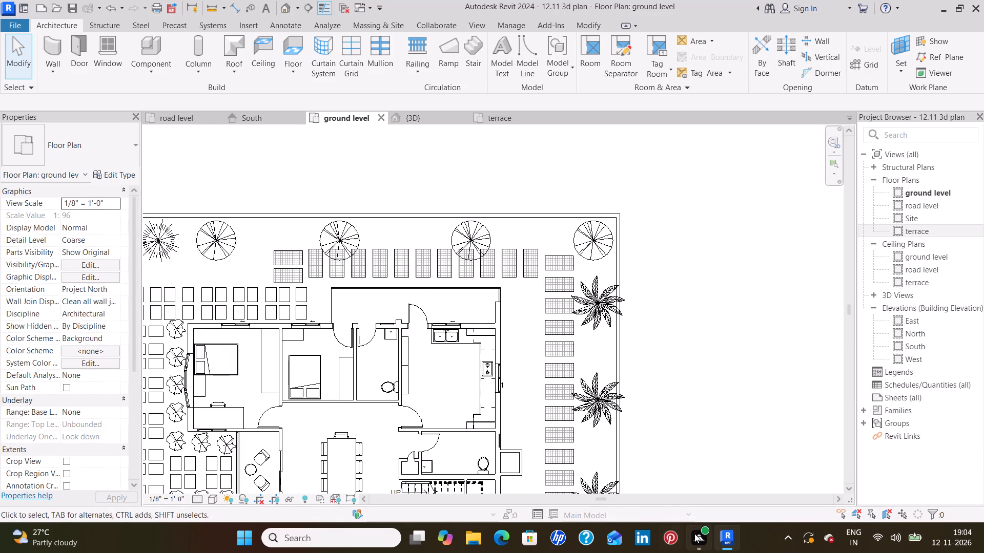
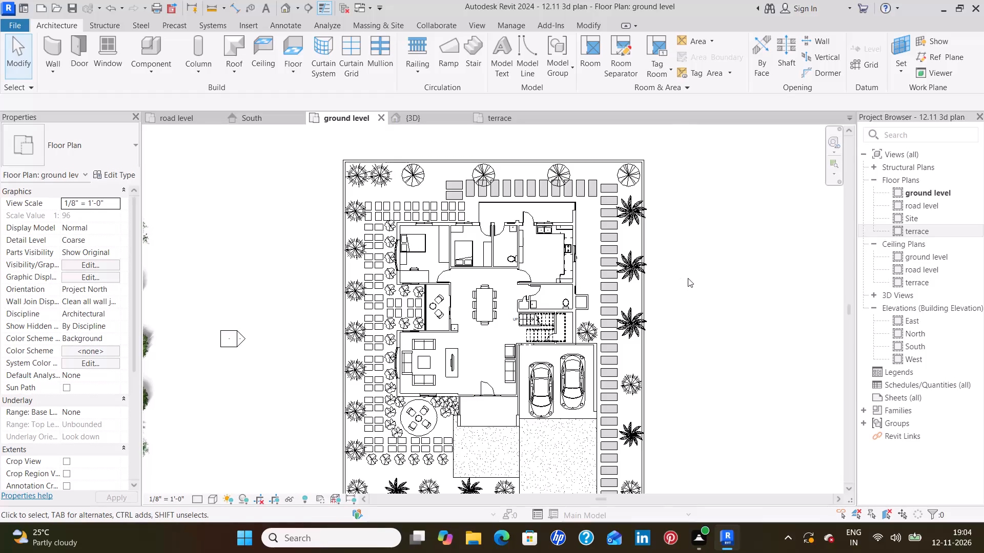
Delete the coloured reference plan image 12.11.jpg lying beside the ground level floor plan.
{"action": "scroll", "coordinate": [703, 285], "scroll_direction": "down", "scroll_amount": 1}
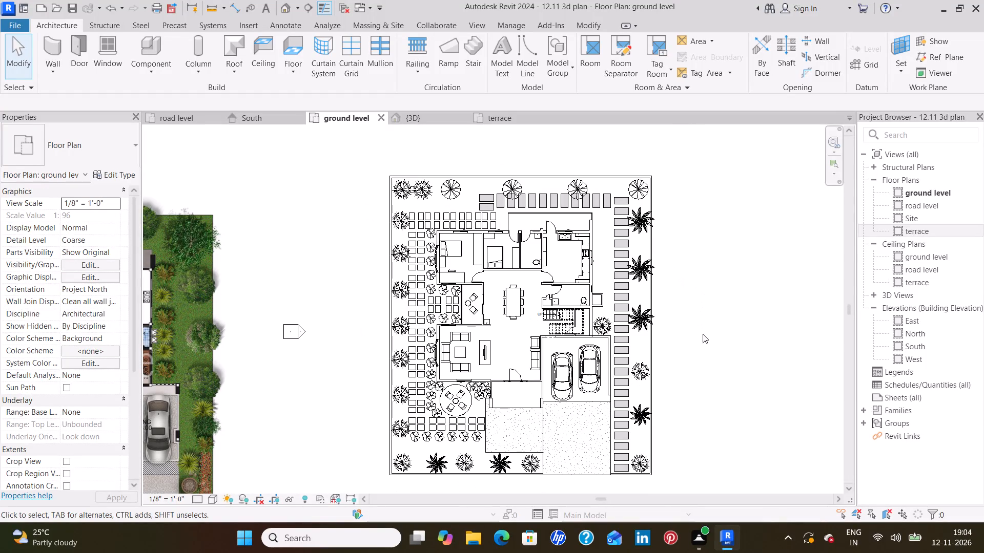
{"action": "middle_click_drag", "start_coordinate": [703, 334], "coordinate": [703, 324]}
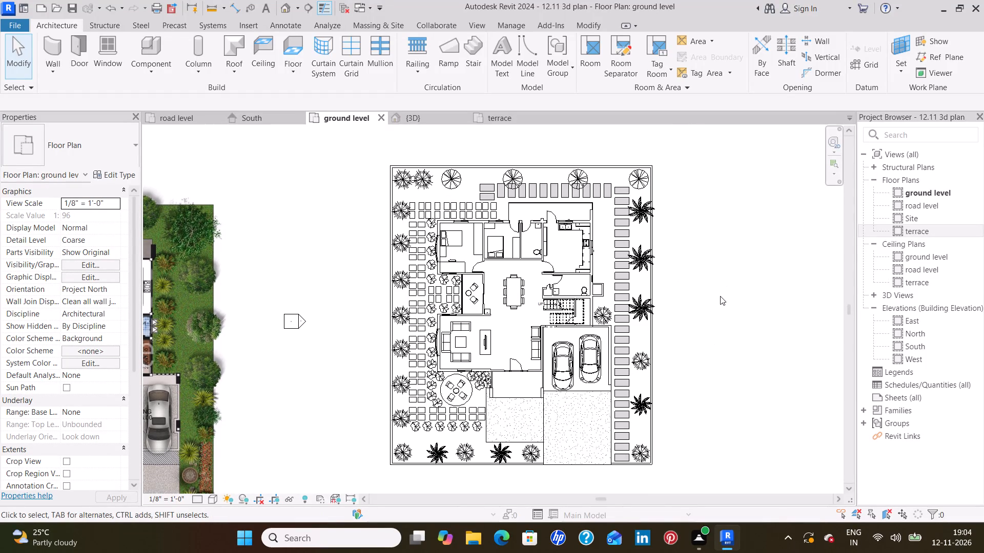
{"action": "scroll", "coordinate": [720, 296], "scroll_direction": "down", "scroll_amount": 2}
{"action": "left_click", "coordinate": [313, 378]}
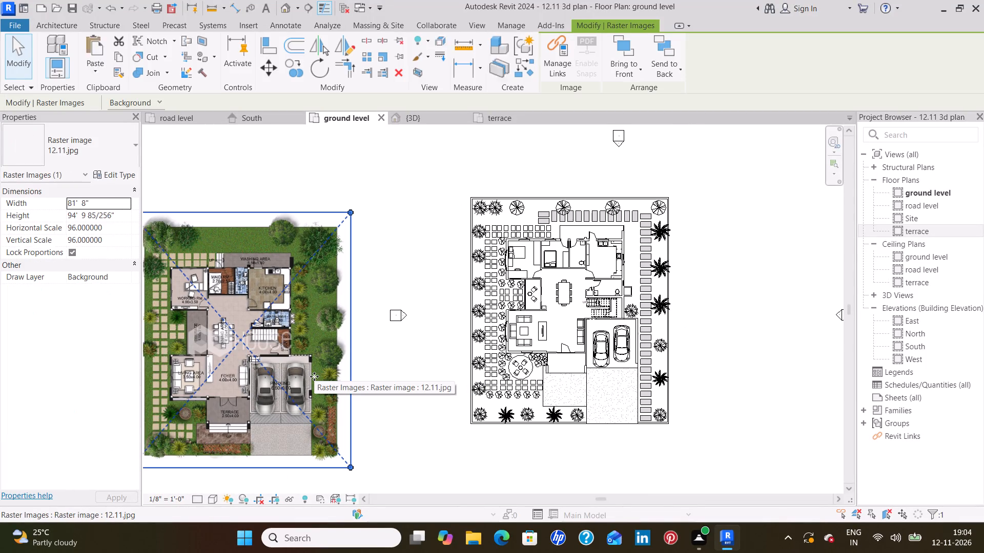
{"action": "key", "text": "Delete"}
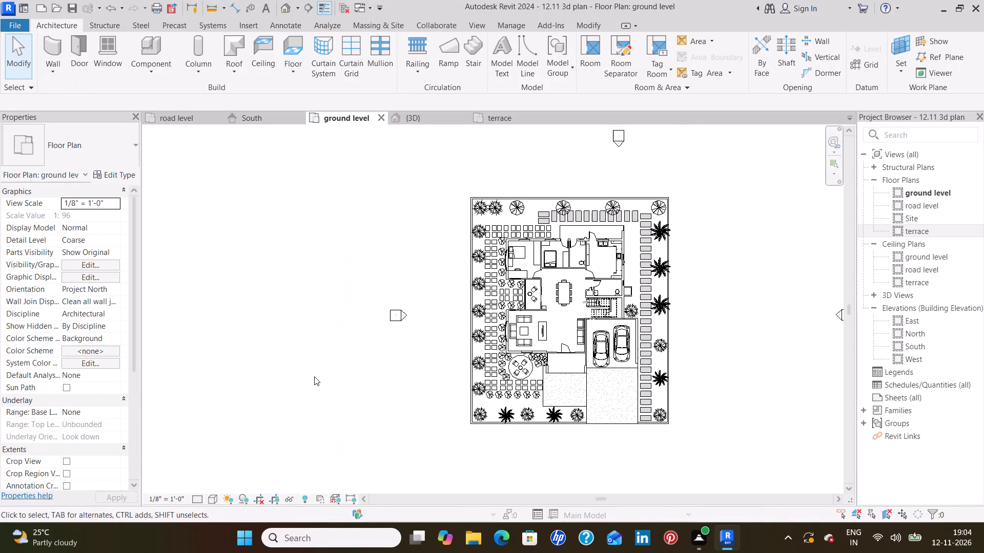
Examine the ground level plan up close and as a whole, checking the rooms, staircase, parking, paving strip and boundary trees.
{"action": "scroll", "coordinate": [731, 313], "scroll_direction": "up", "scroll_amount": 4}
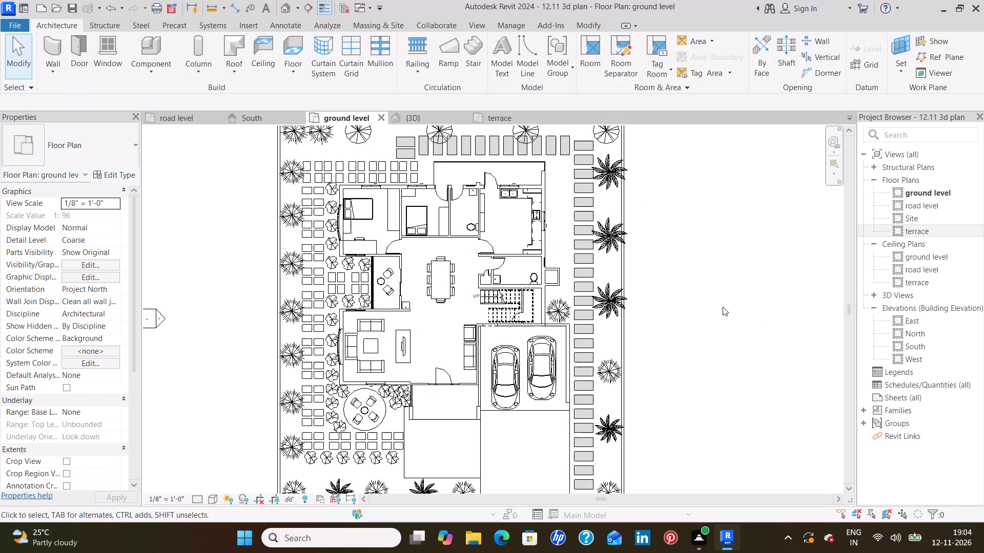
{"action": "middle_click_drag", "start_coordinate": [656, 271], "coordinate": [685, 357]}
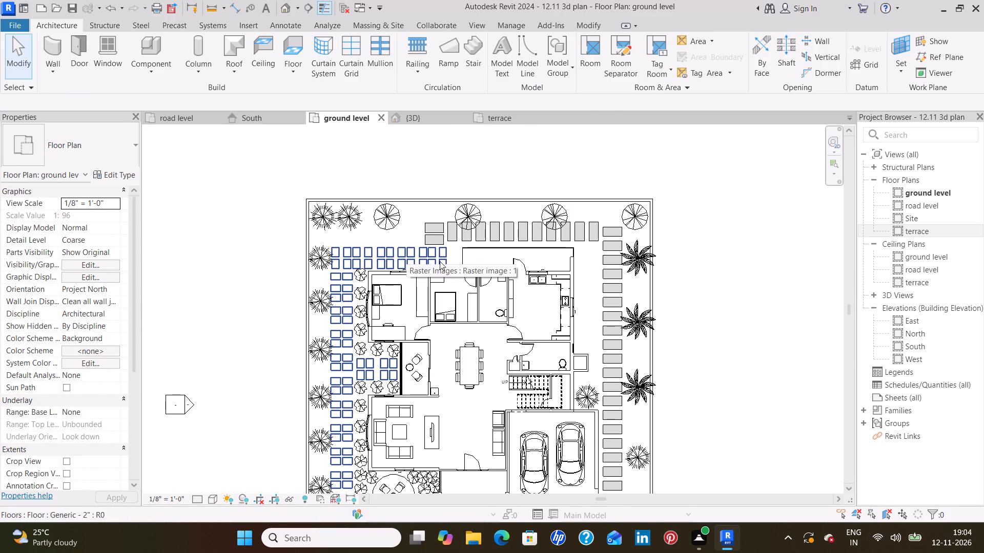
{"action": "scroll", "coordinate": [719, 334], "scroll_direction": "down", "scroll_amount": 1}
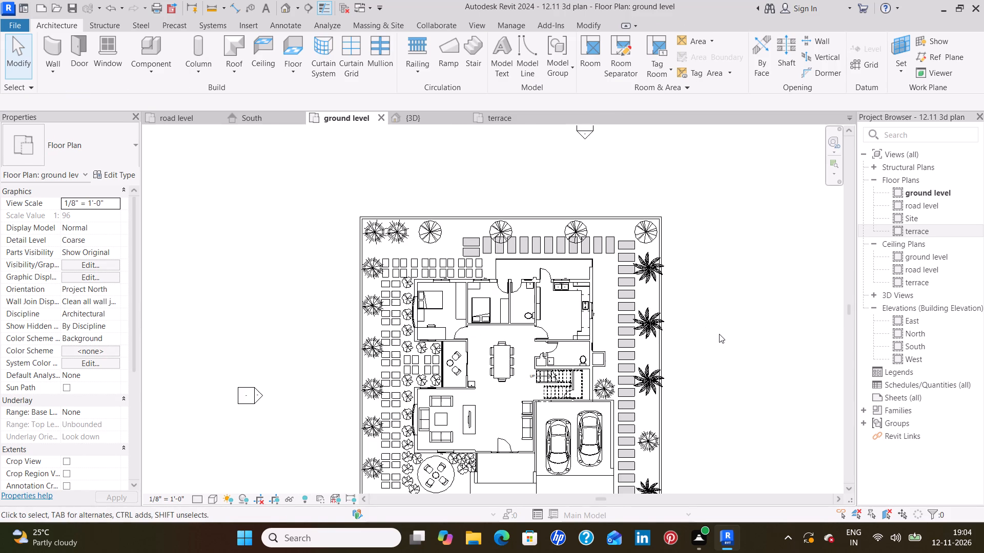
{"action": "middle_click_drag", "start_coordinate": [709, 358], "coordinate": [705, 296]}
{"action": "scroll", "coordinate": [702, 296], "scroll_direction": "down", "scroll_amount": 1}
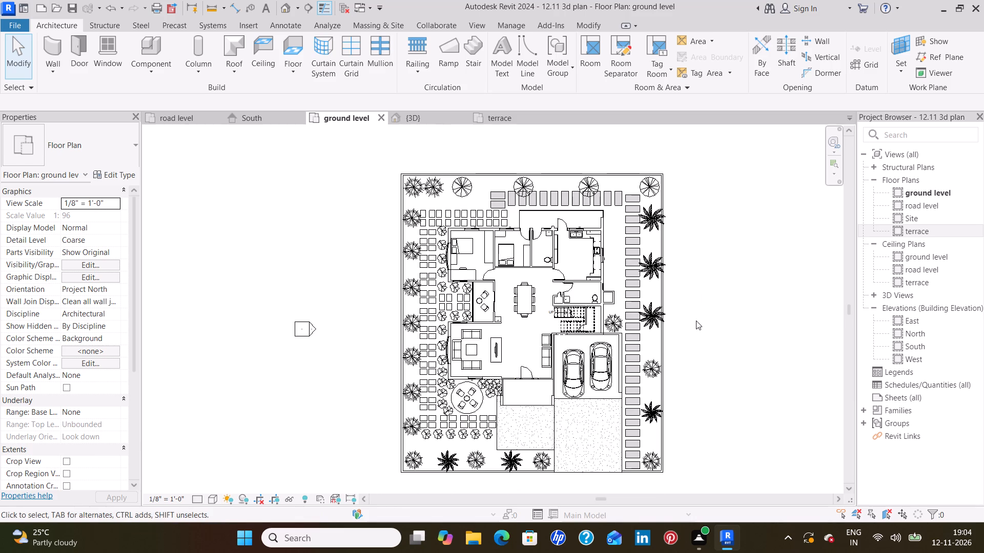
{"action": "middle_click_drag", "start_coordinate": [693, 332], "coordinate": [693, 313]}
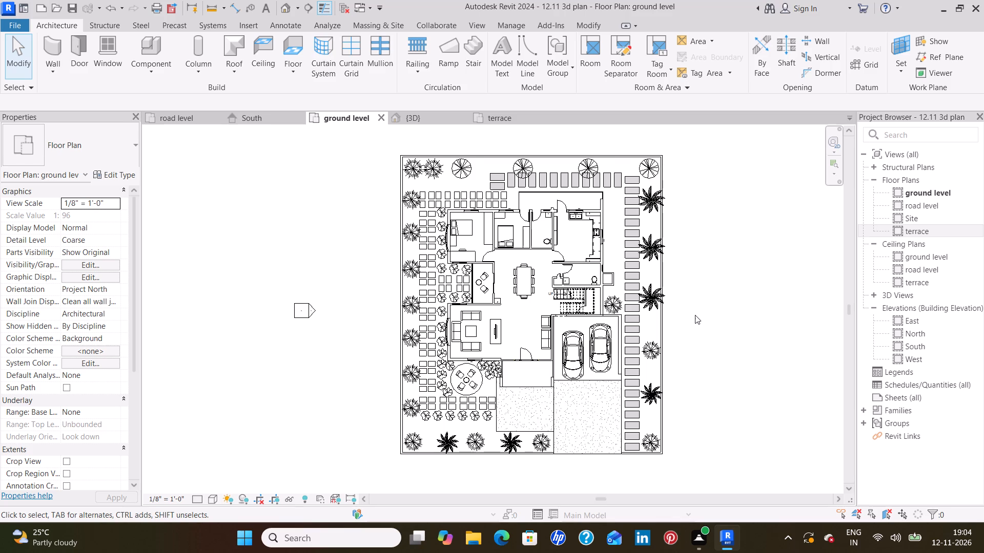
{"action": "scroll", "coordinate": [695, 315], "scroll_direction": "up", "scroll_amount": 1}
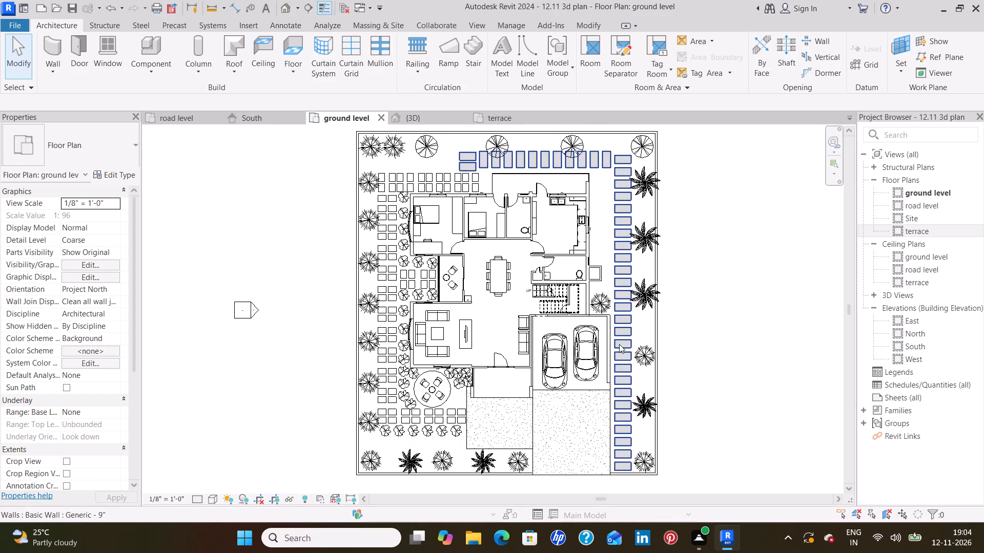
{"action": "scroll", "coordinate": [601, 282], "scroll_direction": "up", "scroll_amount": 4}
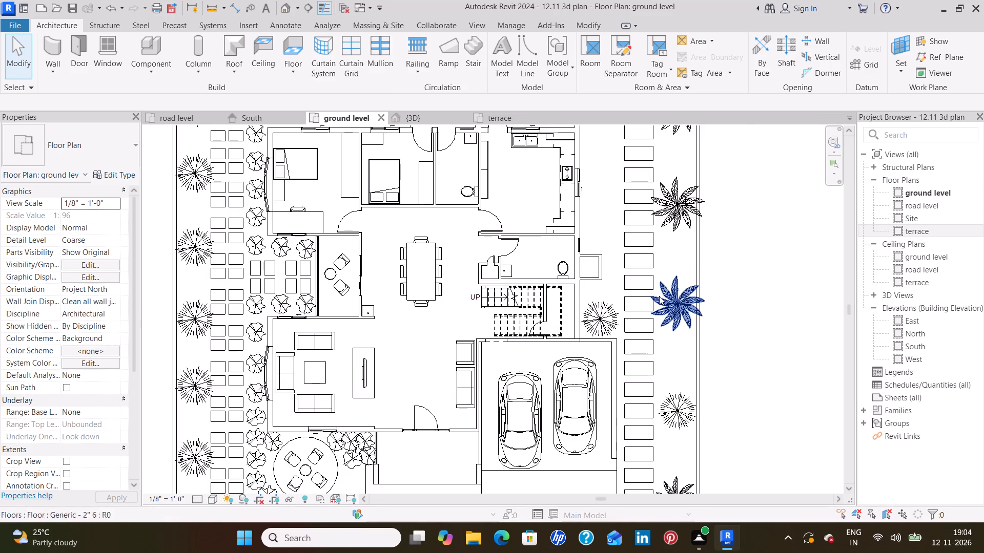
{"action": "scroll", "coordinate": [648, 301], "scroll_direction": "up", "scroll_amount": 4}
{"action": "scroll", "coordinate": [669, 331], "scroll_direction": "down", "scroll_amount": 5}
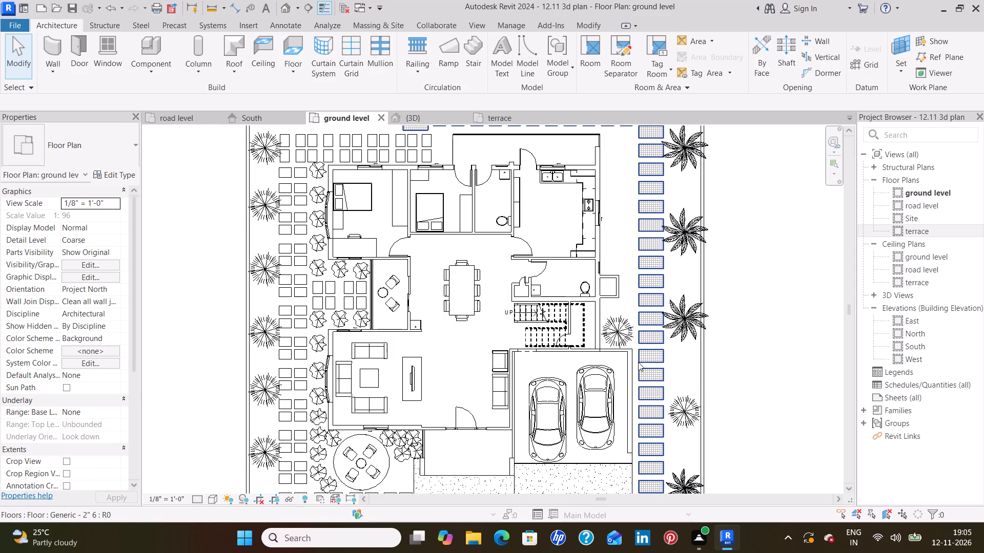
{"action": "scroll", "coordinate": [643, 323], "scroll_direction": "up", "scroll_amount": 3}
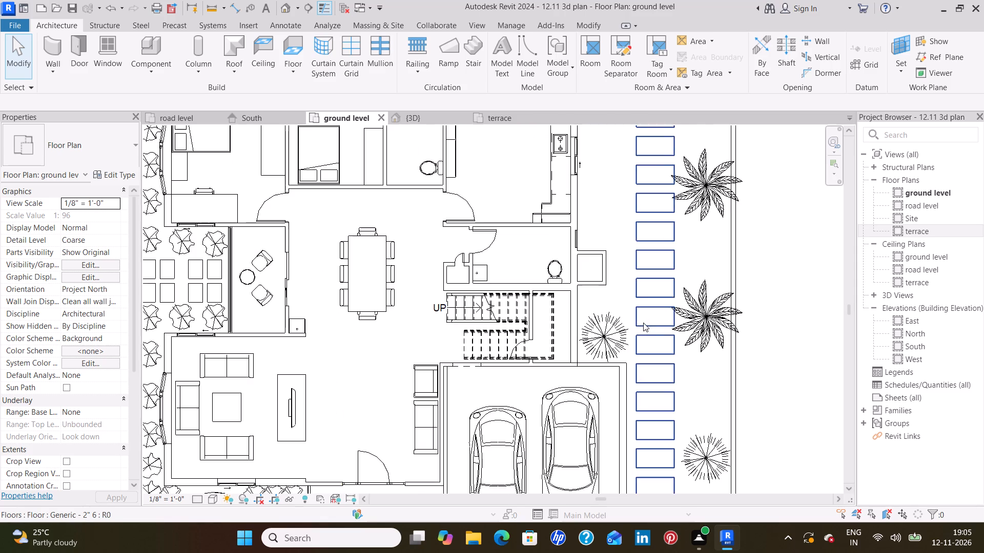
{"action": "scroll", "coordinate": [644, 323], "scroll_direction": "up", "scroll_amount": 3}
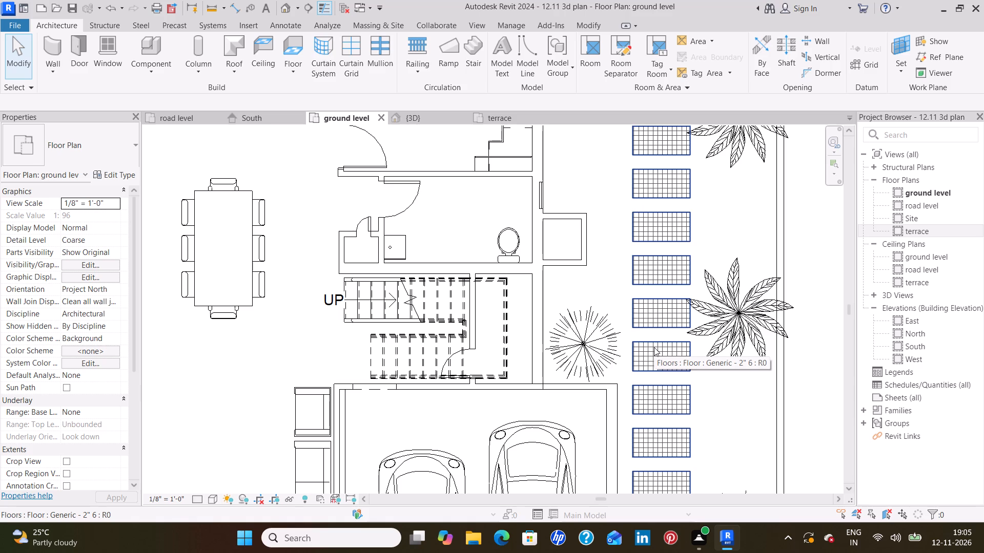
{"action": "scroll", "coordinate": [653, 347], "scroll_direction": "down", "scroll_amount": 3}
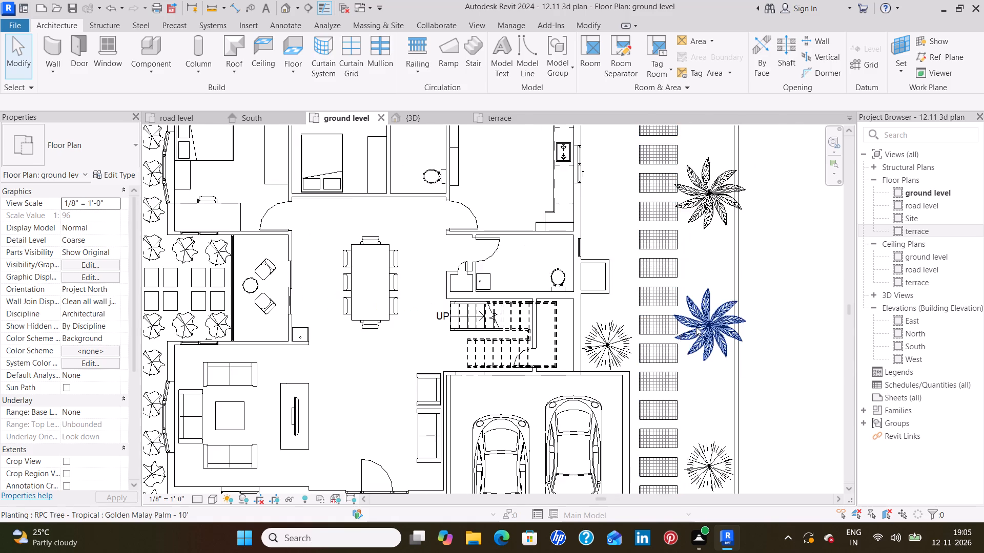
{"action": "scroll", "coordinate": [696, 327], "scroll_direction": "down", "scroll_amount": 3}
{"action": "middle_click_drag", "start_coordinate": [762, 325], "coordinate": [748, 380]}
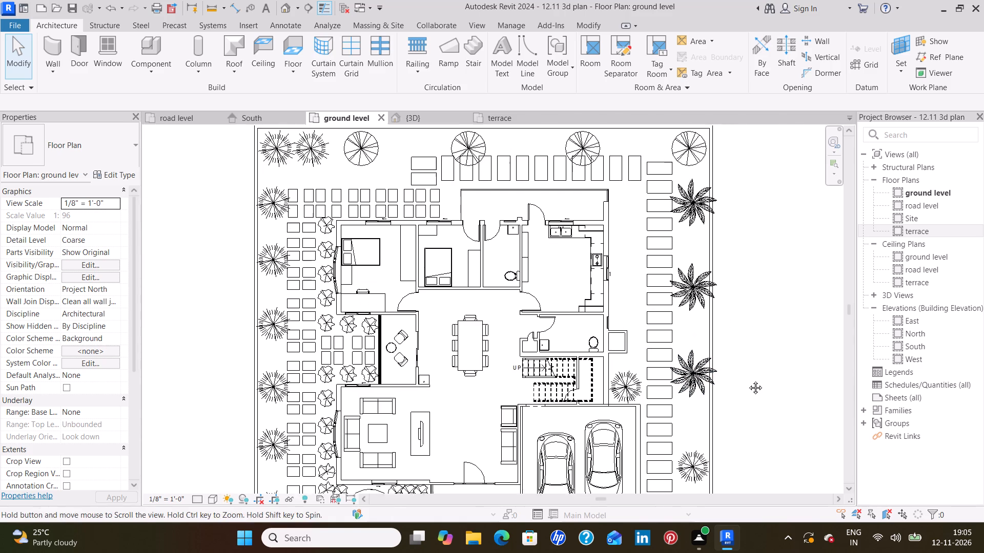
{"action": "middle_click_drag", "start_coordinate": [748, 380], "coordinate": [747, 382]}
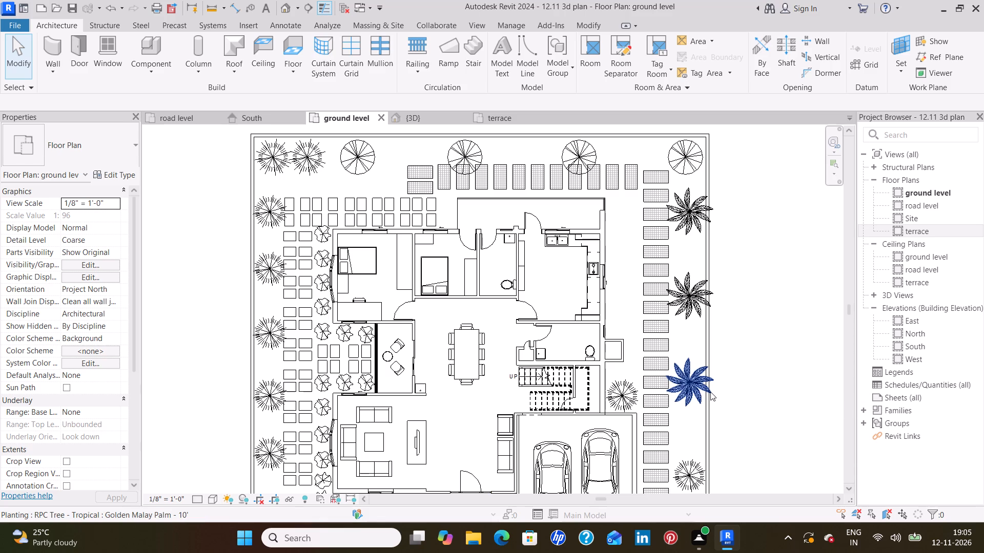
{"action": "scroll", "coordinate": [812, 390], "scroll_direction": "down", "scroll_amount": 3}
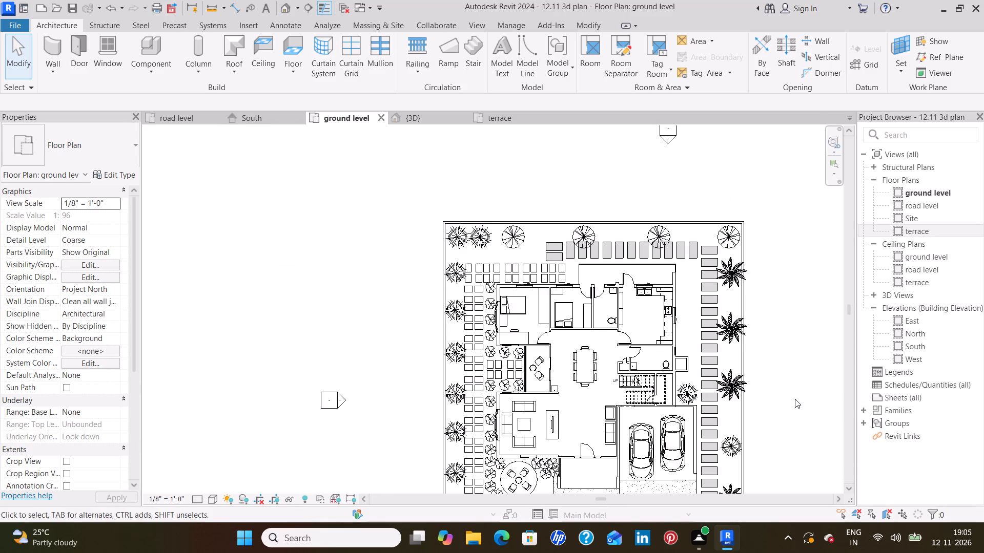
{"action": "middle_click_drag", "start_coordinate": [795, 399], "coordinate": [755, 358]}
{"action": "scroll", "coordinate": [747, 361], "scroll_direction": "down", "scroll_amount": 1}
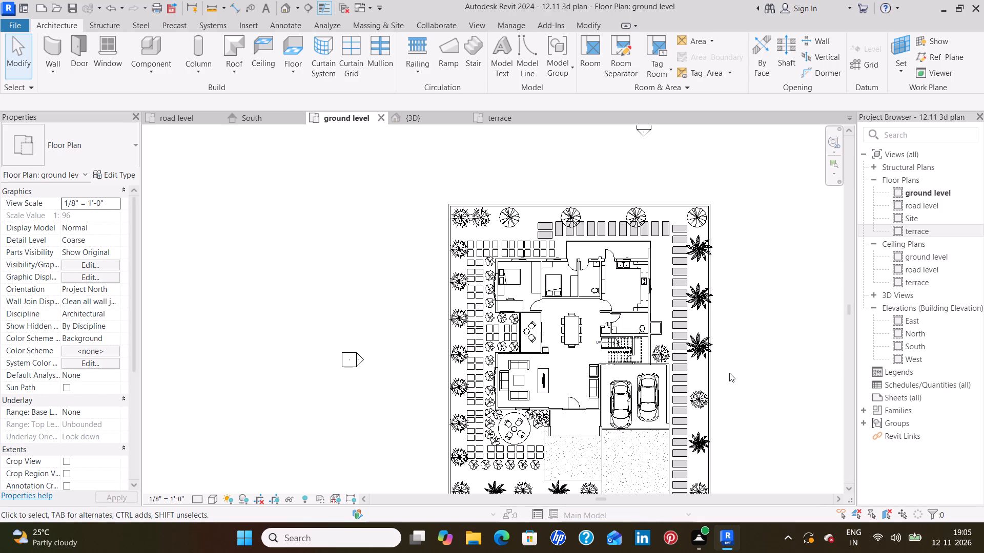
{"action": "scroll", "coordinate": [729, 373], "scroll_direction": "down", "scroll_amount": 2}
{"action": "middle_click_drag", "start_coordinate": [745, 374], "coordinate": [680, 307]}
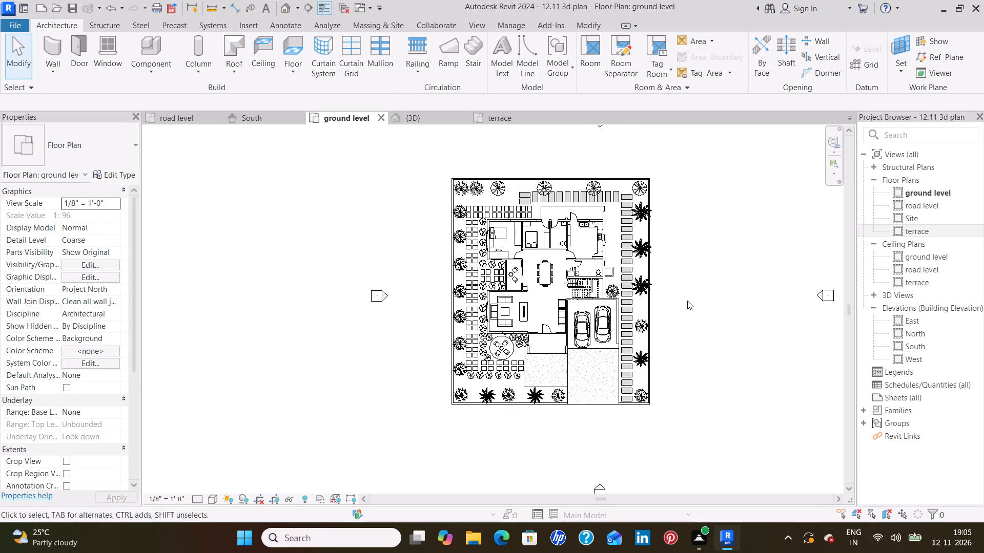
Save the project.
{"action": "key", "text": "ctrl+s"}
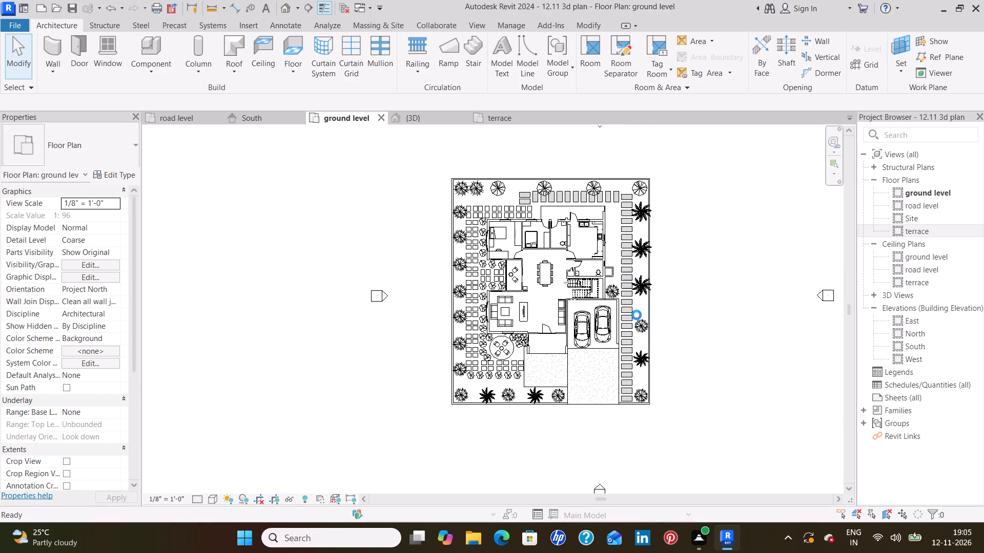
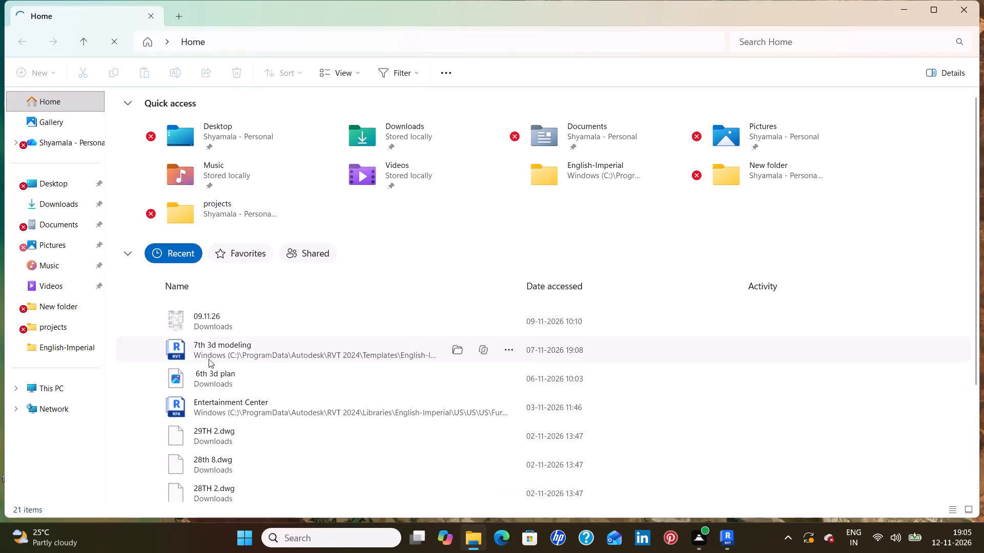
Delete the Revit backup files 12.11 3d plan.0001 and 12.11 3d plan.0002 from the Desktop folder in File Explorer.
{"action": "left_click", "coordinate": [47, 186]}
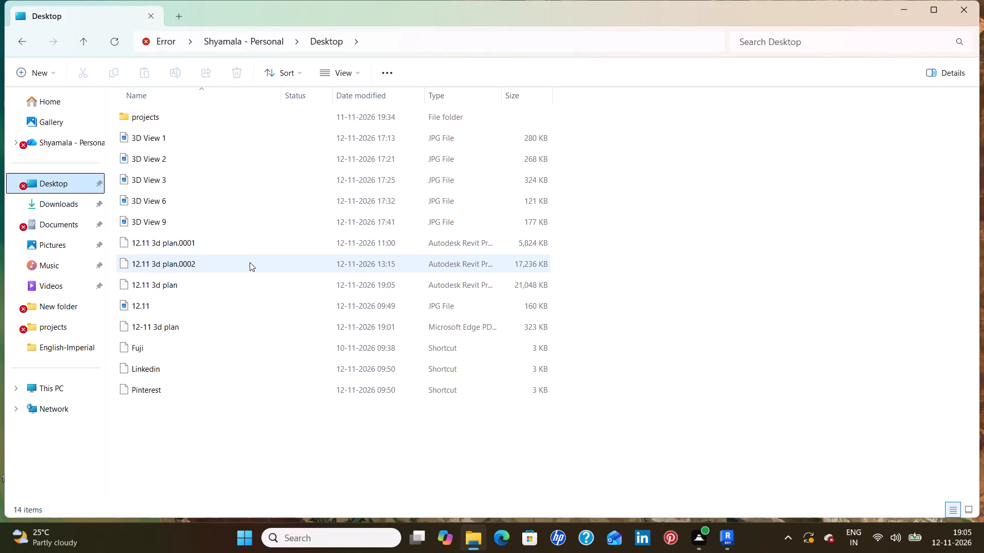
{"action": "left_click", "coordinate": [250, 262]}
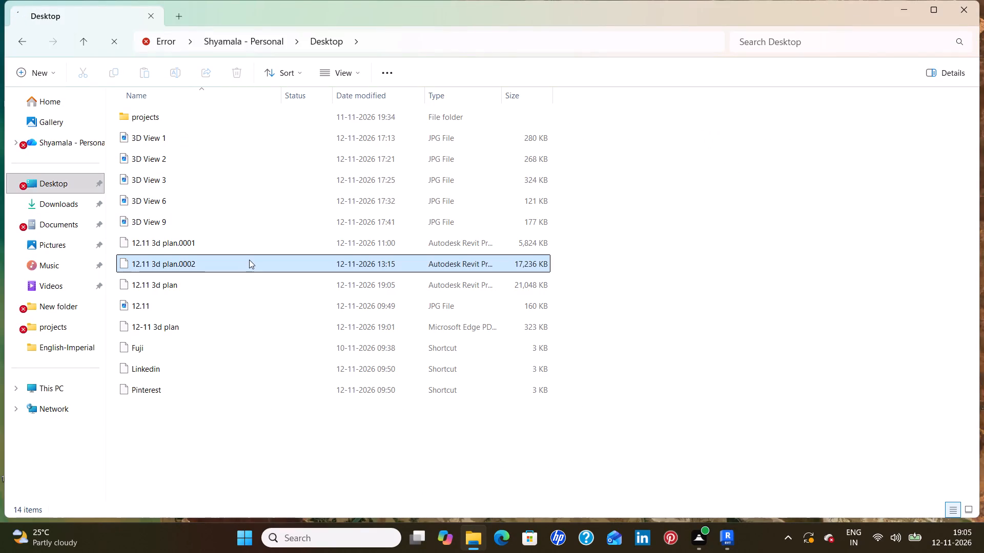
{"action": "left_click", "coordinate": [241, 248], "text": "ctrl"}
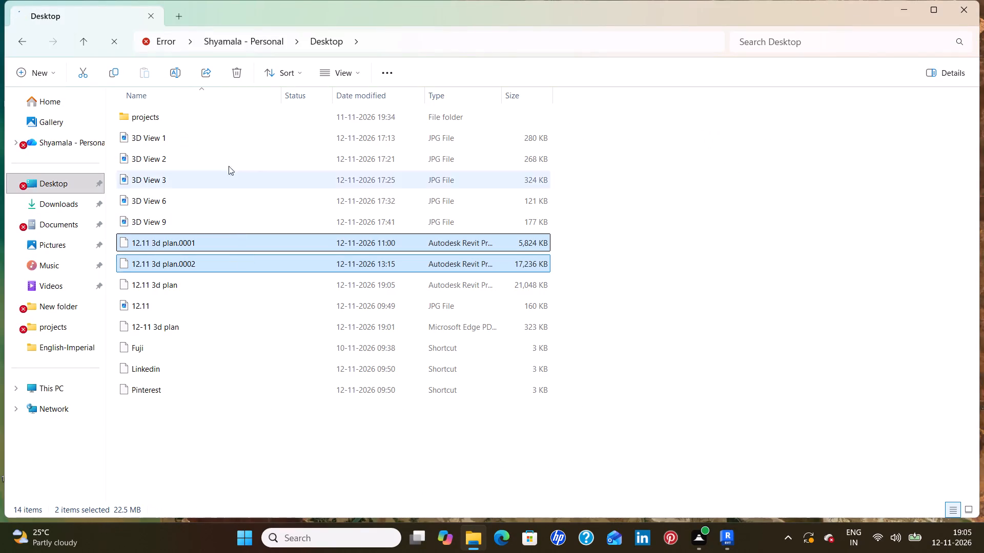
{"action": "left_click", "coordinate": [241, 71]}
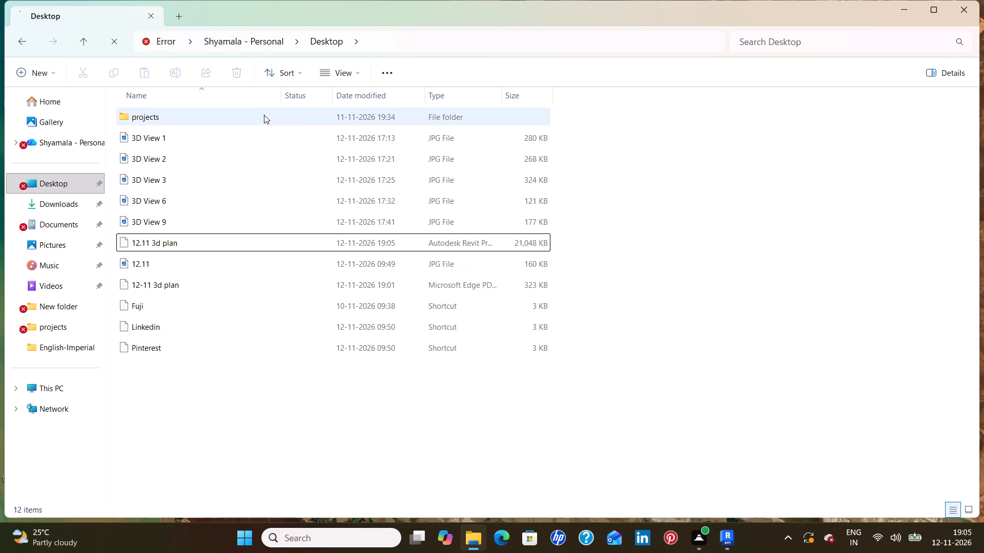